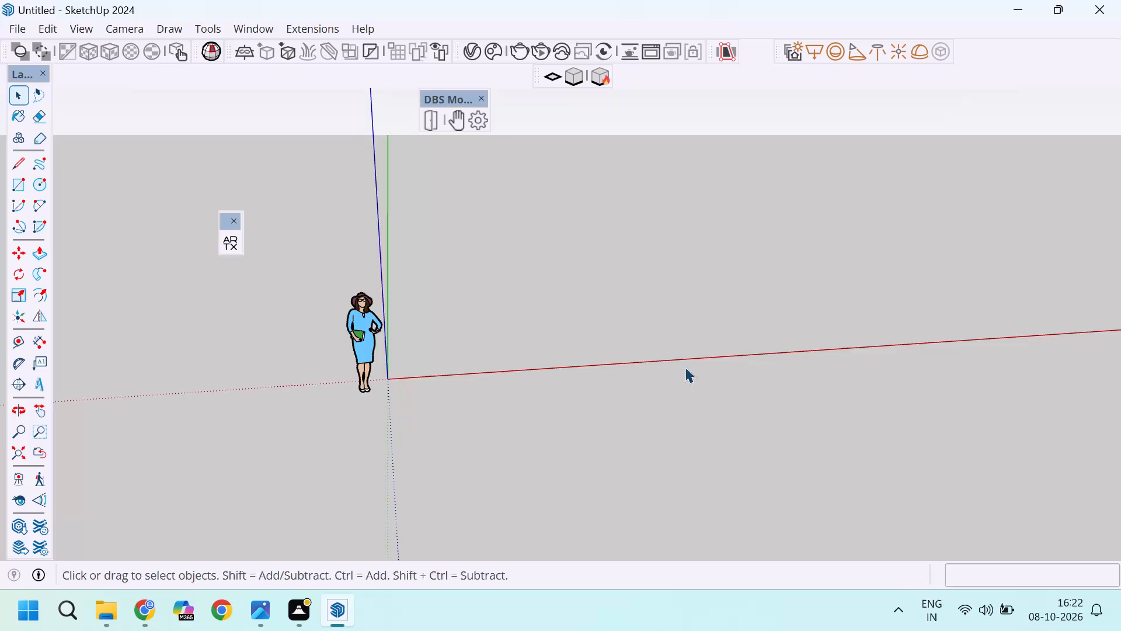
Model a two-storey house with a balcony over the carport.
Draw a rectangle on the ground plane, starting its first corner near the origin between the red and green axes.
{"action": "middle_click_drag", "start_coordinate": [682, 367], "coordinate": [575, 369]}
{"action": "scroll", "coordinate": [445, 362], "scroll_direction": "up", "scroll_amount": 20}
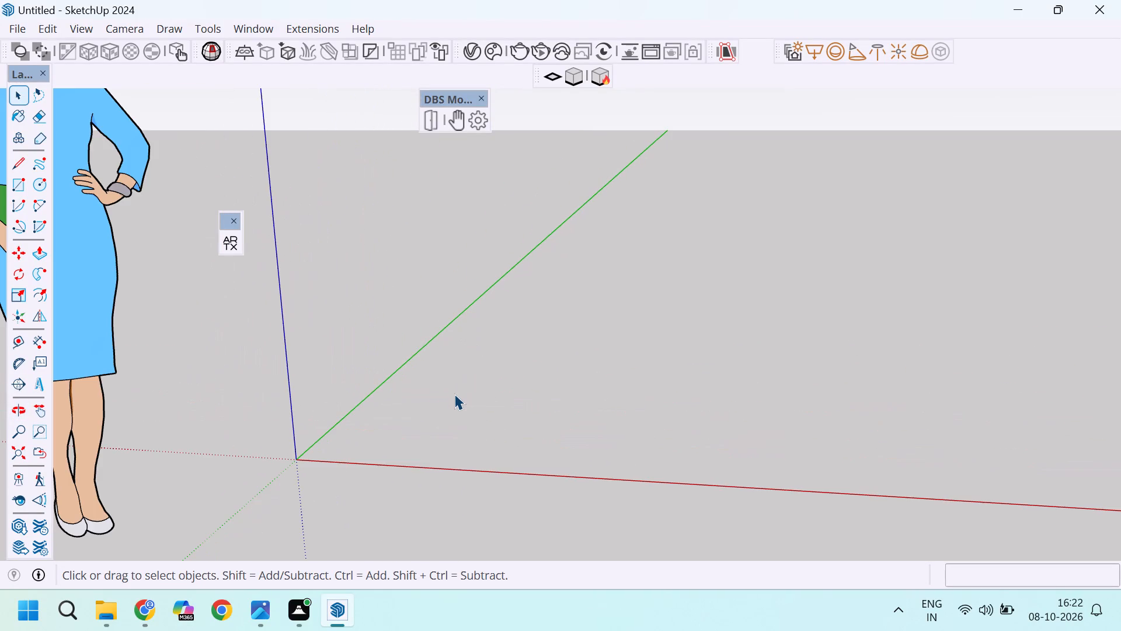
{"action": "scroll", "coordinate": [454, 394], "scroll_direction": "down", "scroll_amount": 9}
{"action": "scroll", "coordinate": [454, 394], "scroll_direction": "down", "scroll_amount": 12}
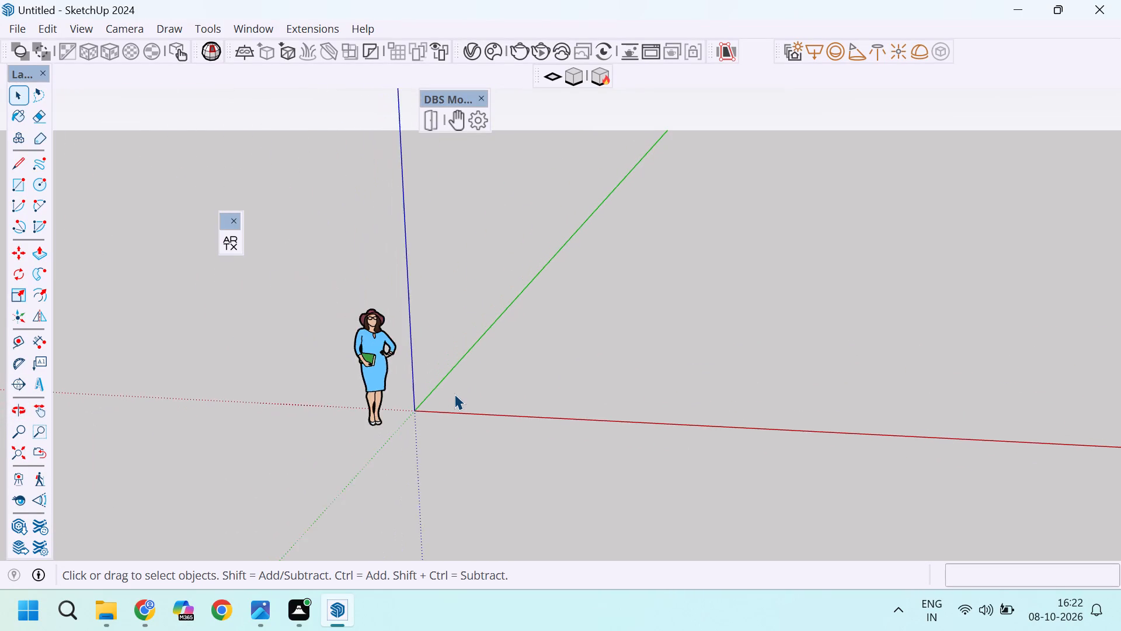
{"action": "scroll", "coordinate": [454, 394], "scroll_direction": "down", "scroll_amount": 8}
{"action": "scroll", "coordinate": [470, 394], "scroll_direction": "up", "scroll_amount": 13}
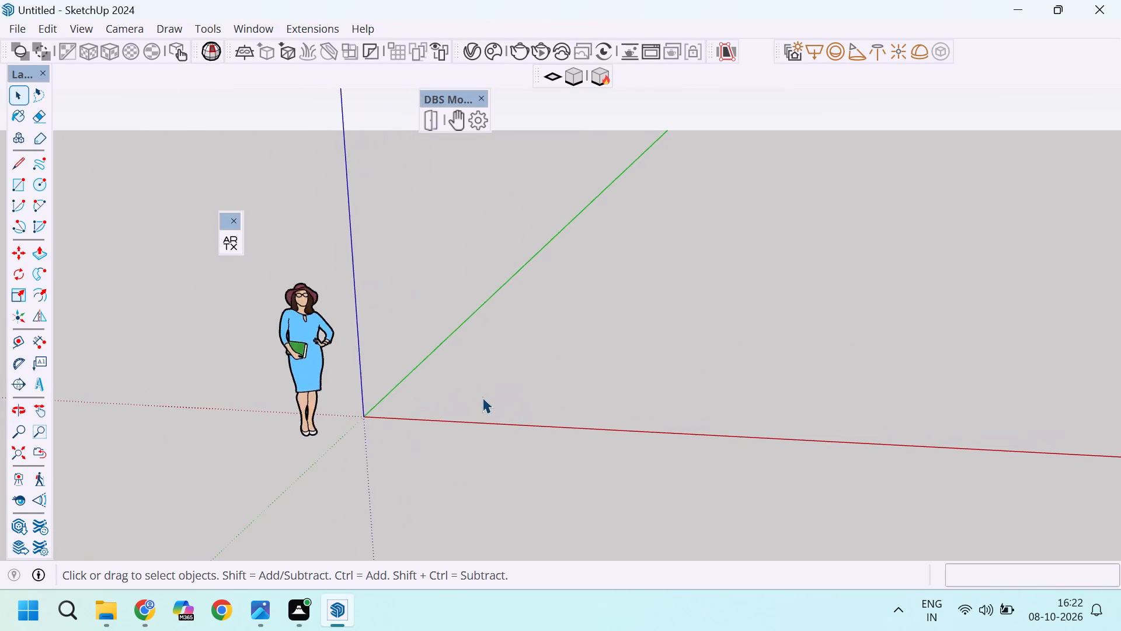
{"action": "scroll", "coordinate": [482, 397], "scroll_direction": "up", "scroll_amount": 1}
{"action": "scroll", "coordinate": [482, 397], "scroll_direction": "down", "scroll_amount": 5}
{"action": "scroll", "coordinate": [482, 397], "scroll_direction": "up", "scroll_amount": 11}
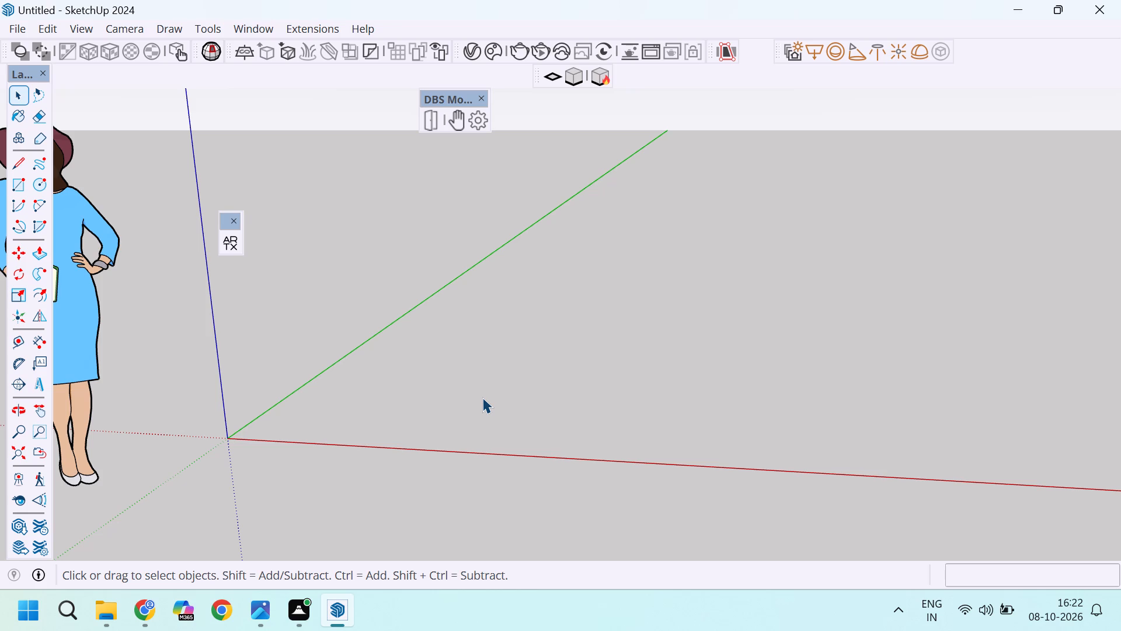
{"action": "scroll", "coordinate": [485, 310], "scroll_direction": "up", "scroll_amount": 4}
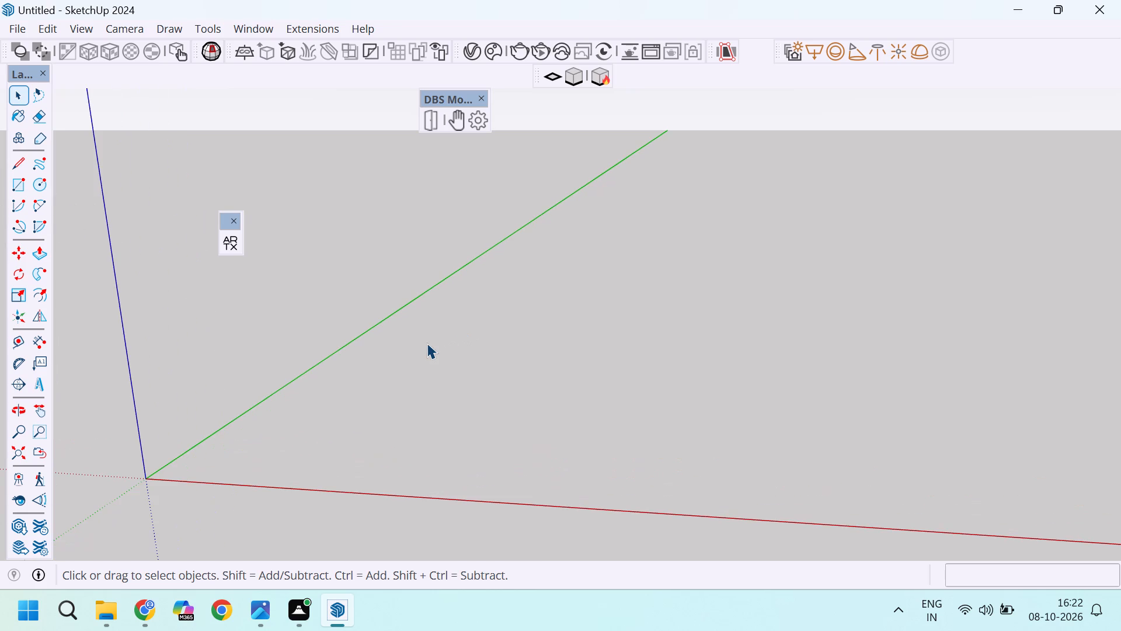
{"action": "key", "text": "r"}
{"action": "left_click", "coordinate": [326, 417]}
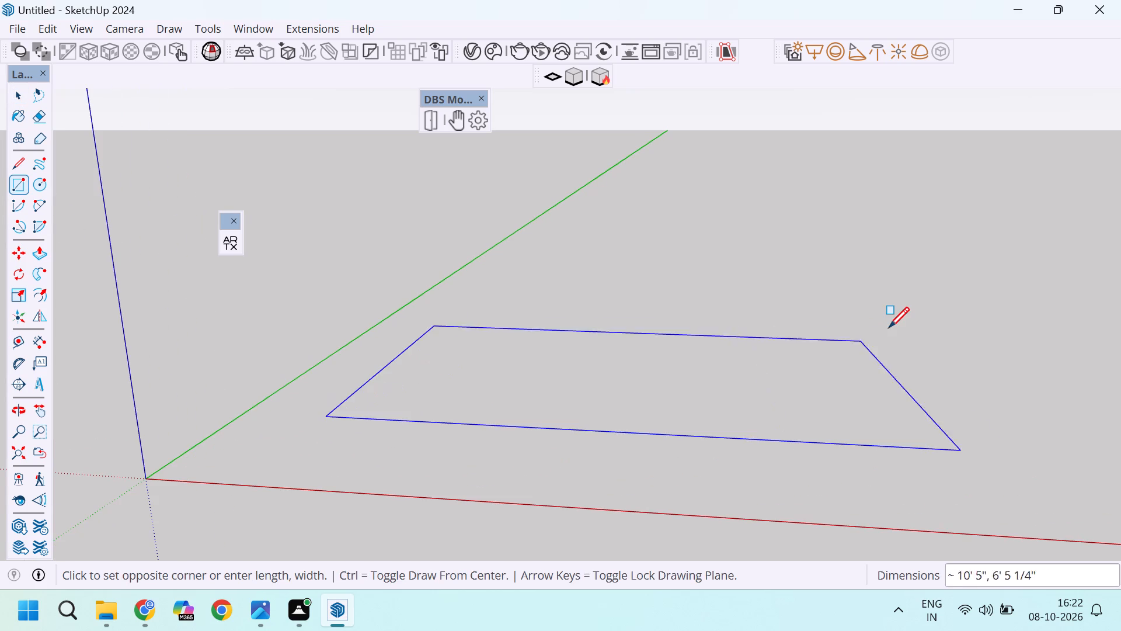
{"action": "scroll", "coordinate": [890, 327], "scroll_direction": "up", "scroll_amount": 3}
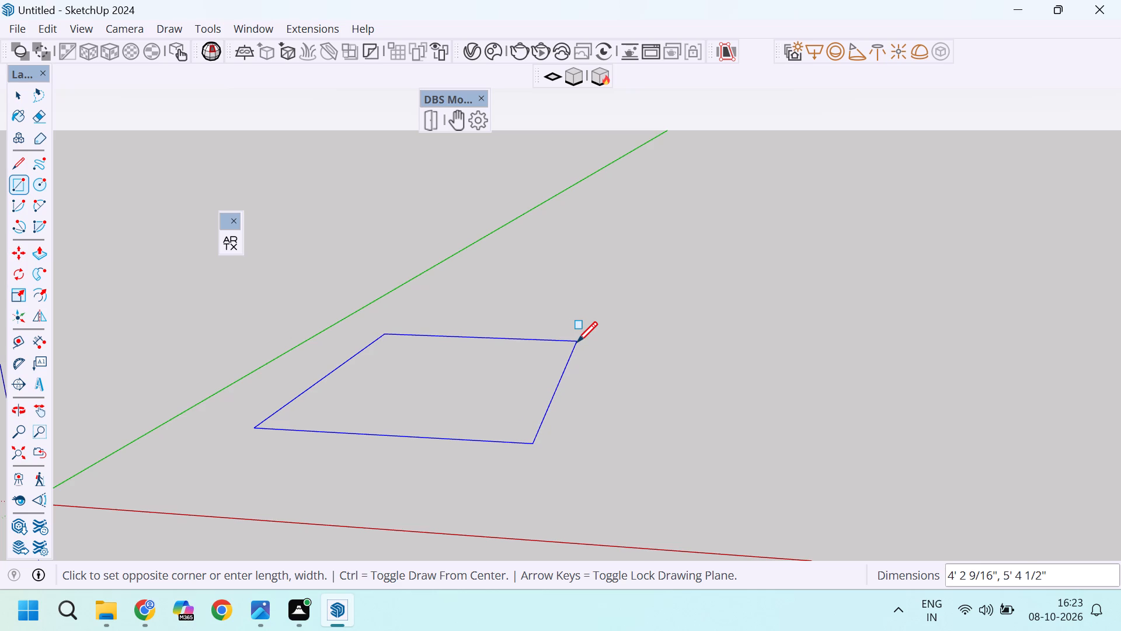
{"action": "scroll", "coordinate": [538, 322], "scroll_direction": "up", "scroll_amount": 5}
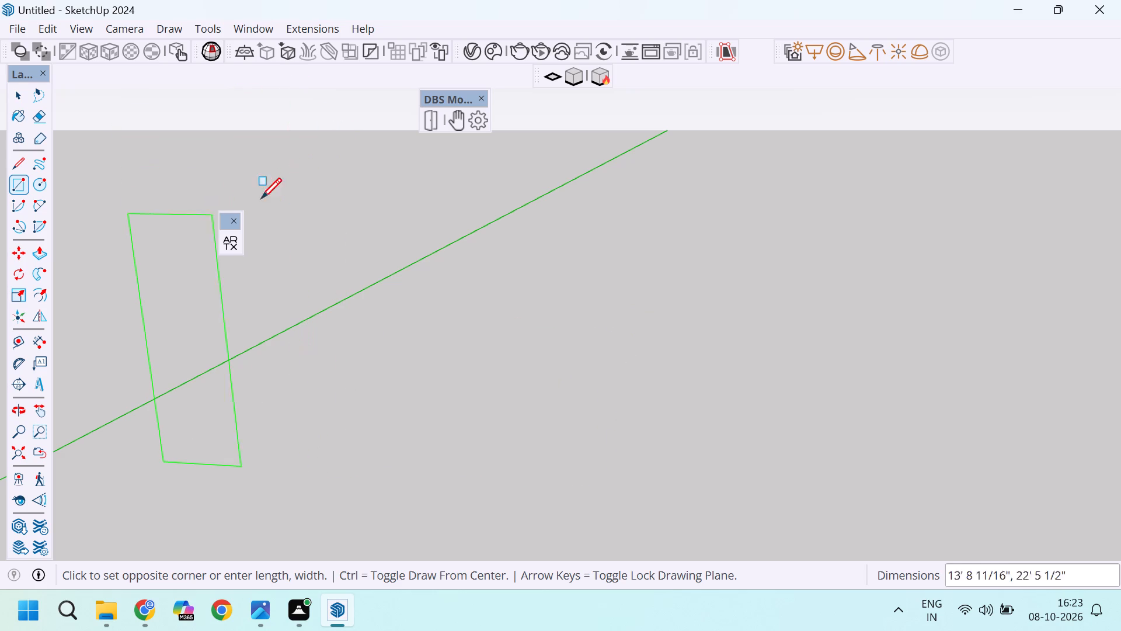
{"action": "scroll", "coordinate": [584, 363], "scroll_direction": "down", "scroll_amount": 18}
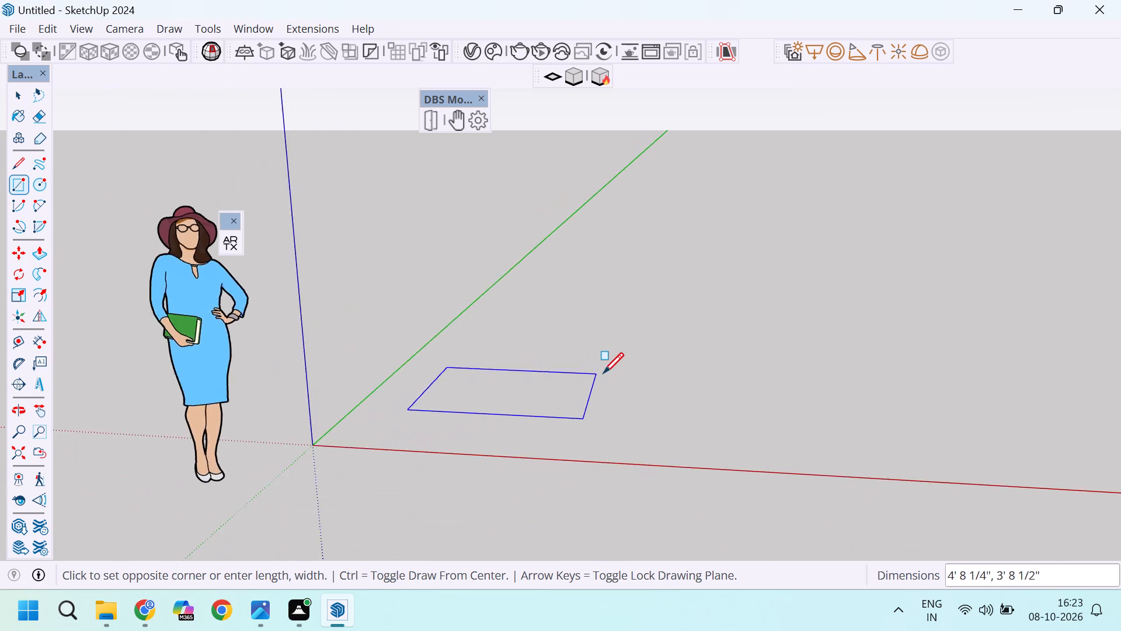
{"action": "scroll", "coordinate": [603, 373], "scroll_direction": "down", "scroll_amount": 3}
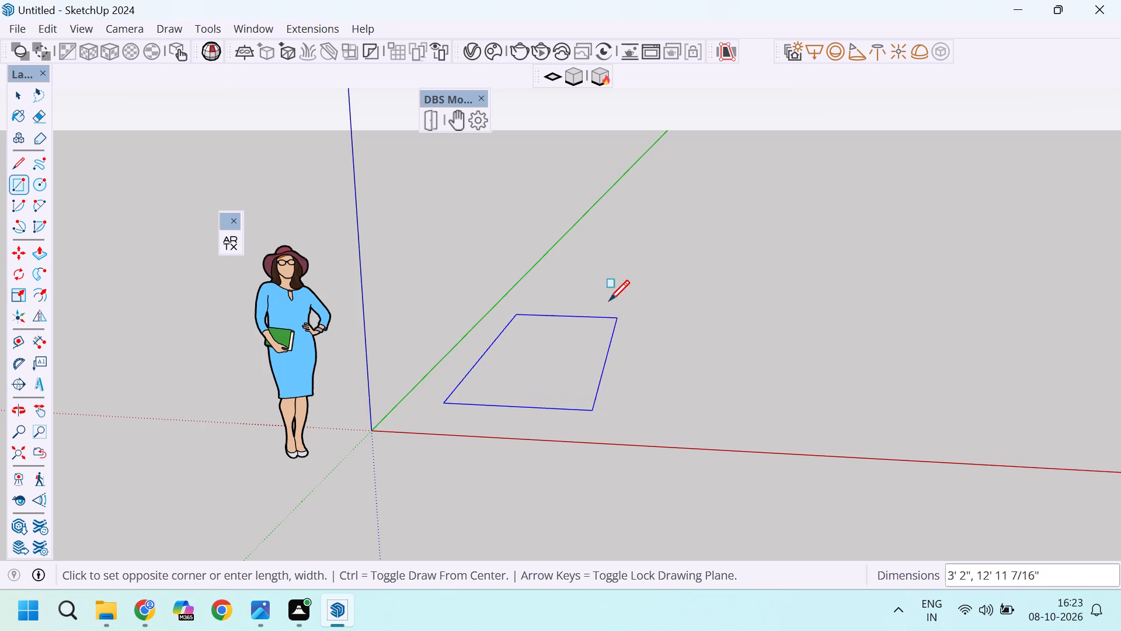
{"action": "scroll", "coordinate": [519, 359], "scroll_direction": "down", "scroll_amount": 3}
{"action": "scroll", "coordinate": [664, 376], "scroll_direction": "up", "scroll_amount": 4}
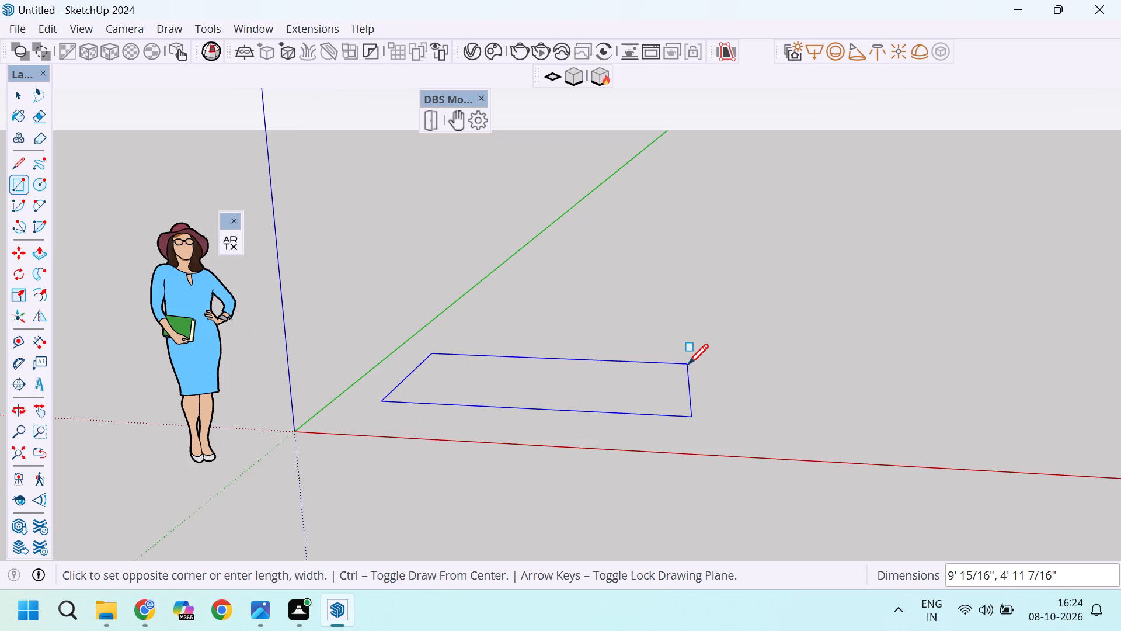
{"action": "scroll", "coordinate": [688, 364], "scroll_direction": "down", "scroll_amount": 4}
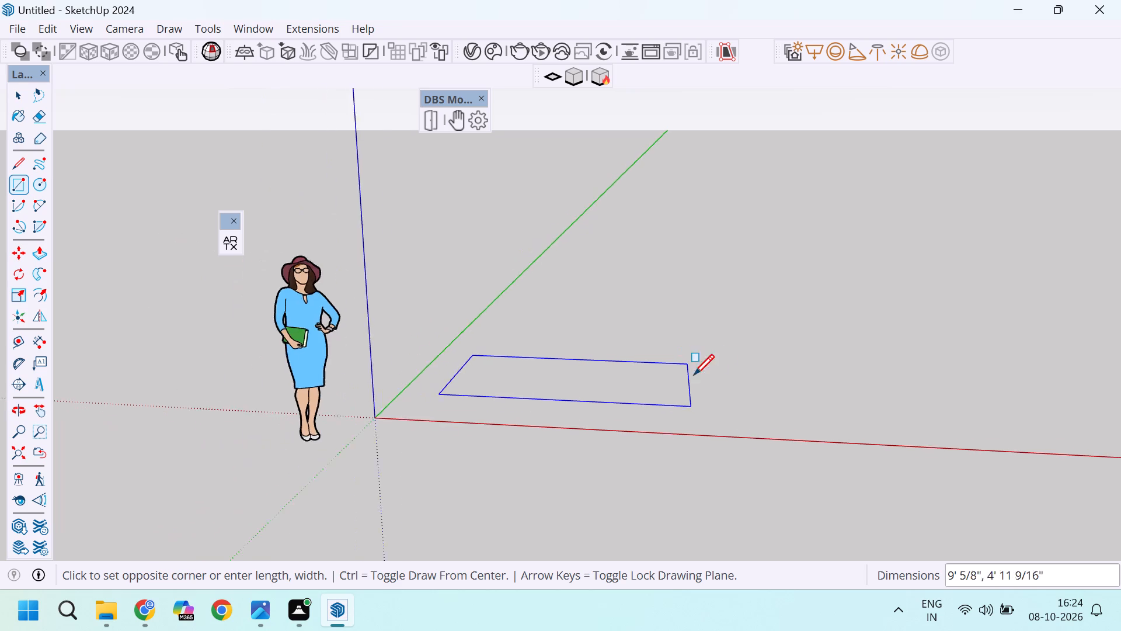
{"action": "scroll", "coordinate": [835, 331], "scroll_direction": "up", "scroll_amount": 7}
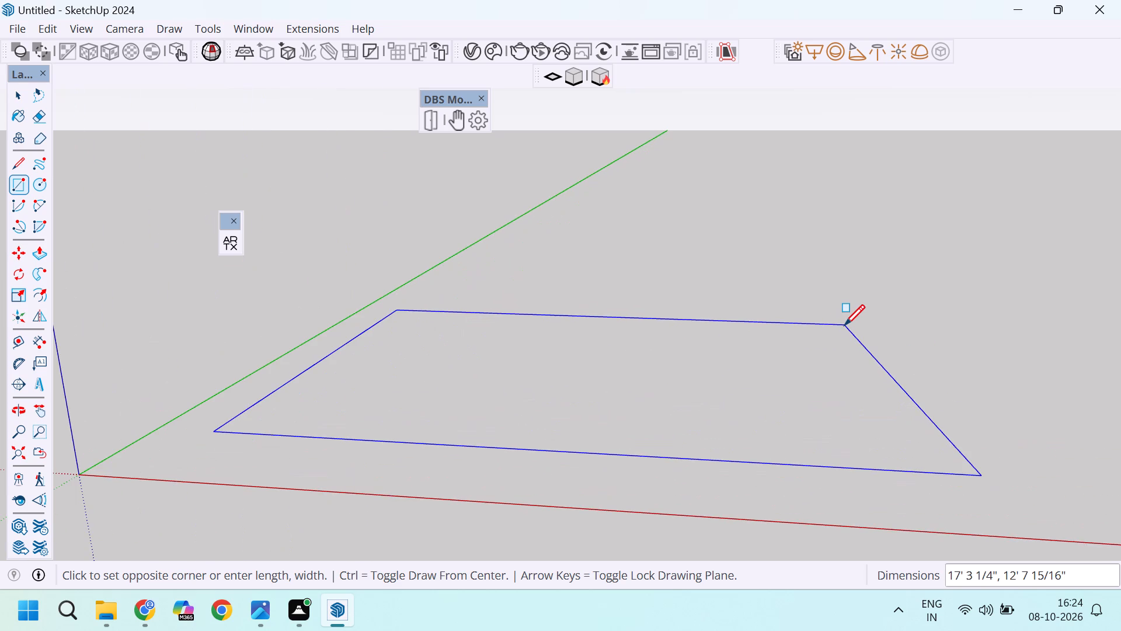
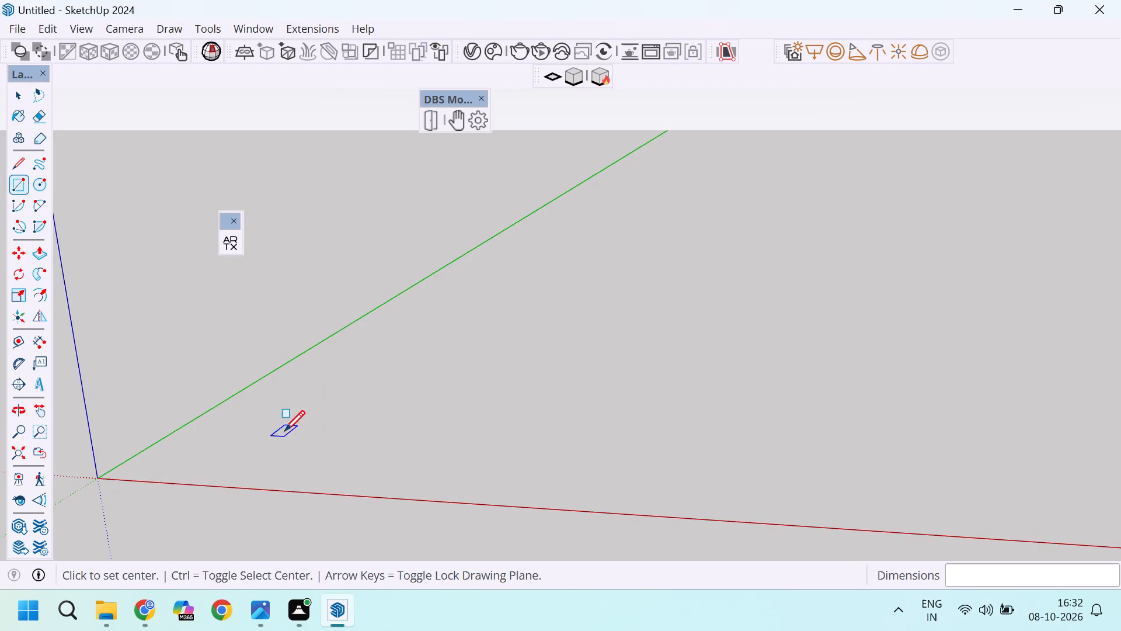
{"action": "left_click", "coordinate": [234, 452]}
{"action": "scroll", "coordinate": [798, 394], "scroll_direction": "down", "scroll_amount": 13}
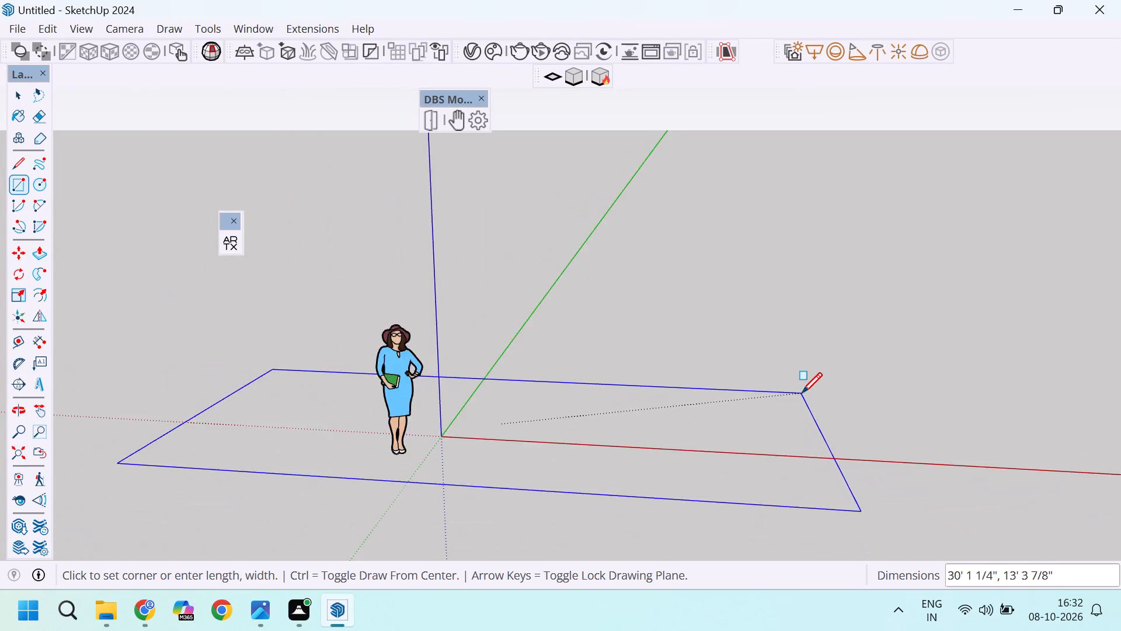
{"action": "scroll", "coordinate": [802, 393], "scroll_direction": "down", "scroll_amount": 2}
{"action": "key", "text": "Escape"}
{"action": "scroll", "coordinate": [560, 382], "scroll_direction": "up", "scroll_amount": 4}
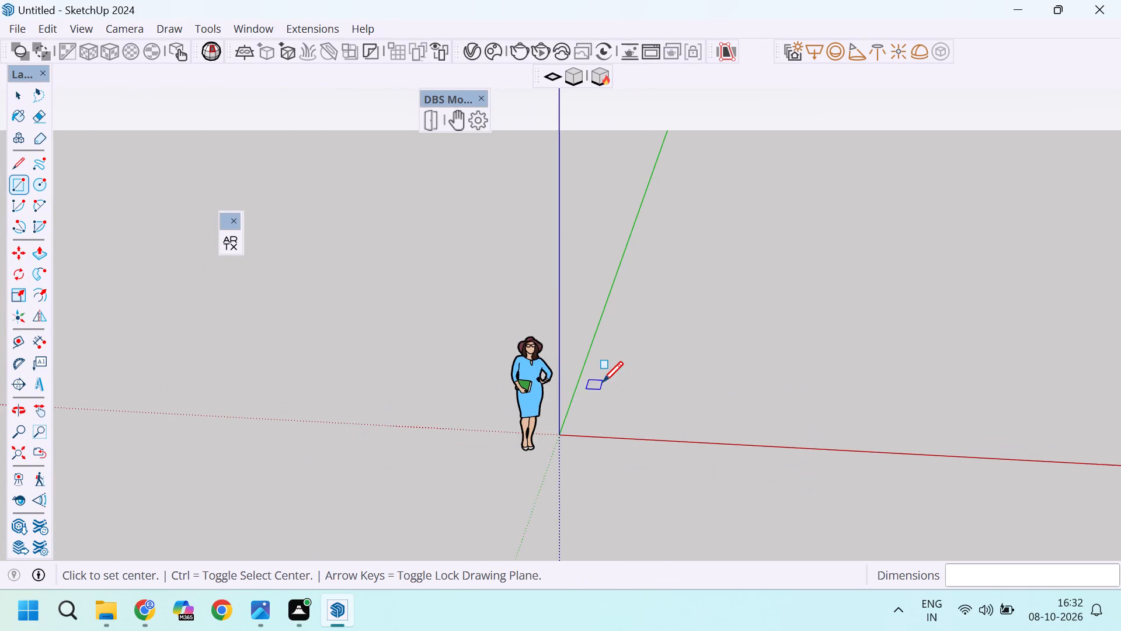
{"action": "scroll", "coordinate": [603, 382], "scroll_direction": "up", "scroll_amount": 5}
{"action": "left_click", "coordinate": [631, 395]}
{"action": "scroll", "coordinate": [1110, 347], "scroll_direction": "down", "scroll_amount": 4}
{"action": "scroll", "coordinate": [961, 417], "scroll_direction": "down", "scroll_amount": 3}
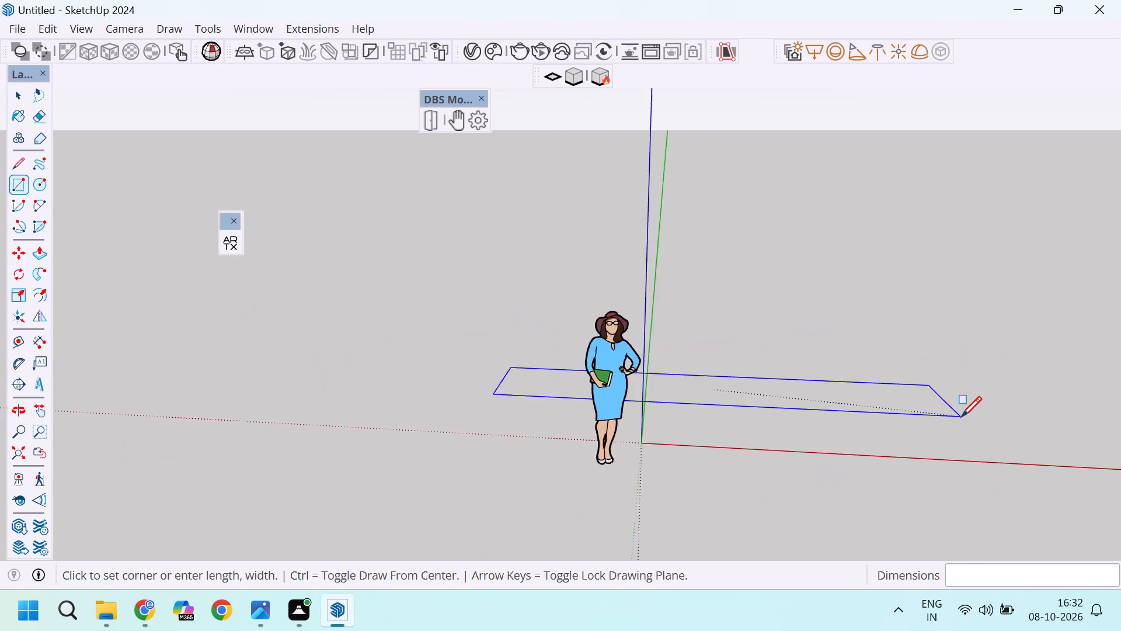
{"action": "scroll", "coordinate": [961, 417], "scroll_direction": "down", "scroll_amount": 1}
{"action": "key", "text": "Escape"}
Draw a rectangle about 19' 3" by 49' 8" on the ground plane near the origin, between the red and green axes.
{"action": "middle_click_drag", "start_coordinate": [938, 403], "coordinate": [757, 388]}
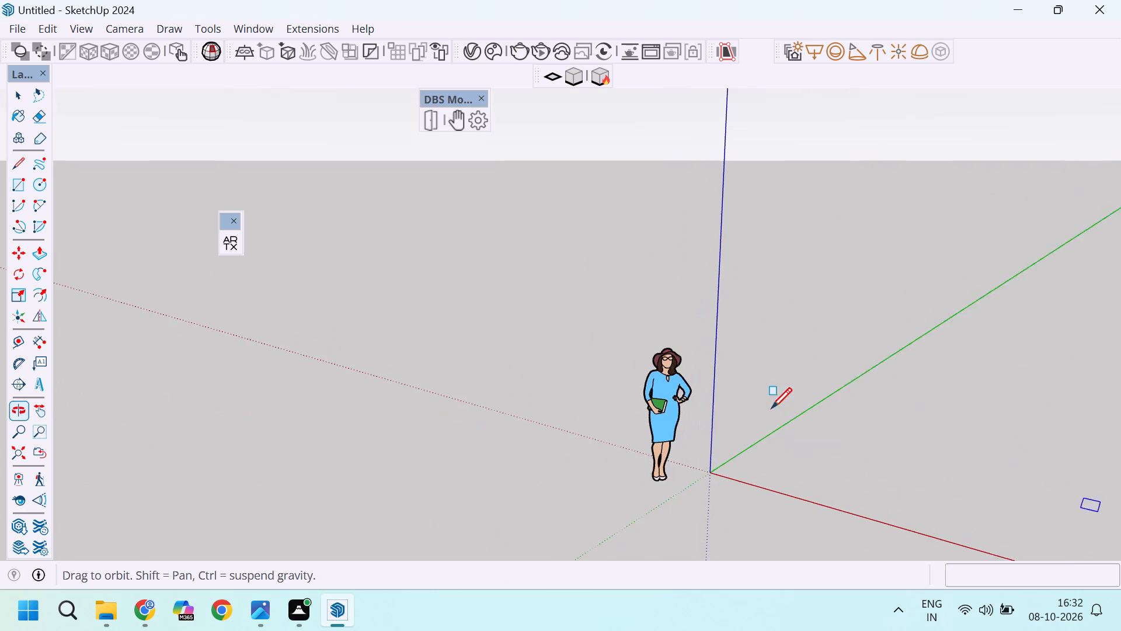
{"action": "left_click", "coordinate": [791, 480]}
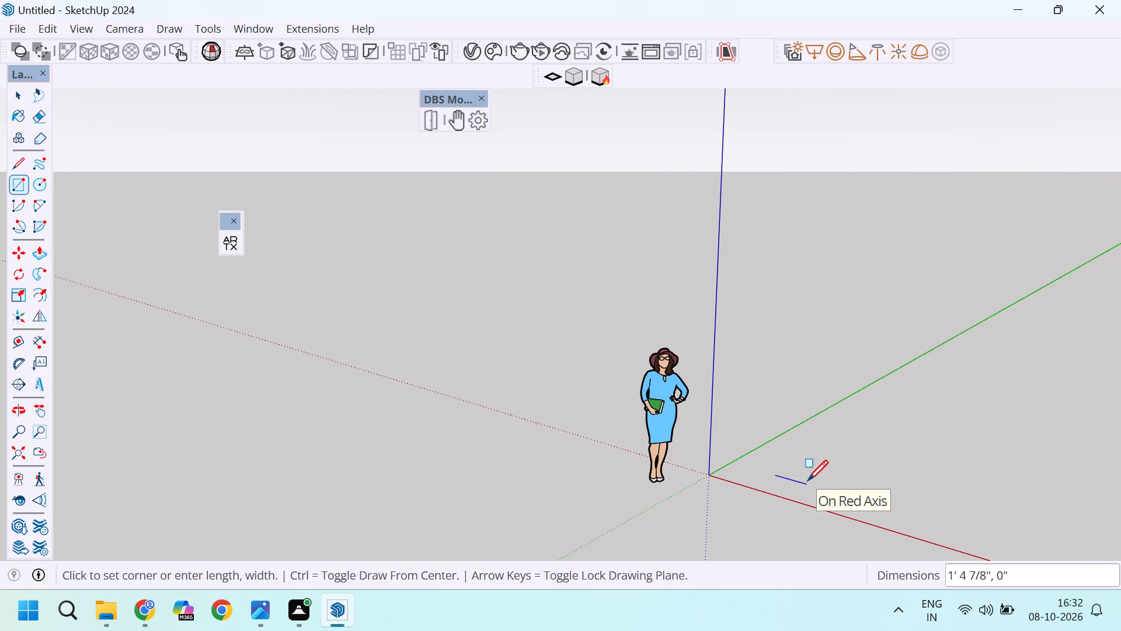
{"action": "scroll", "coordinate": [801, 464], "scroll_direction": "up", "scroll_amount": 5}
{"action": "scroll", "coordinate": [962, 471], "scroll_direction": "up", "scroll_amount": 8}
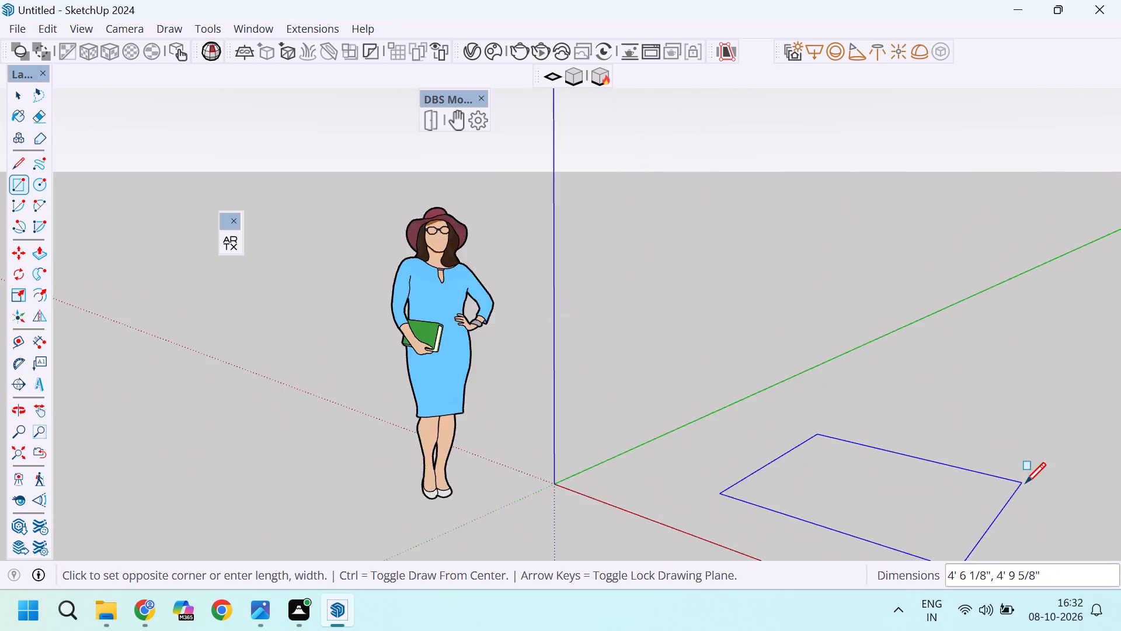
{"action": "scroll", "coordinate": [1025, 483], "scroll_direction": "up", "scroll_amount": 1}
{"action": "scroll", "coordinate": [1042, 451], "scroll_direction": "down", "scroll_amount": 20}
{"action": "scroll", "coordinate": [1042, 451], "scroll_direction": "down", "scroll_amount": 18}
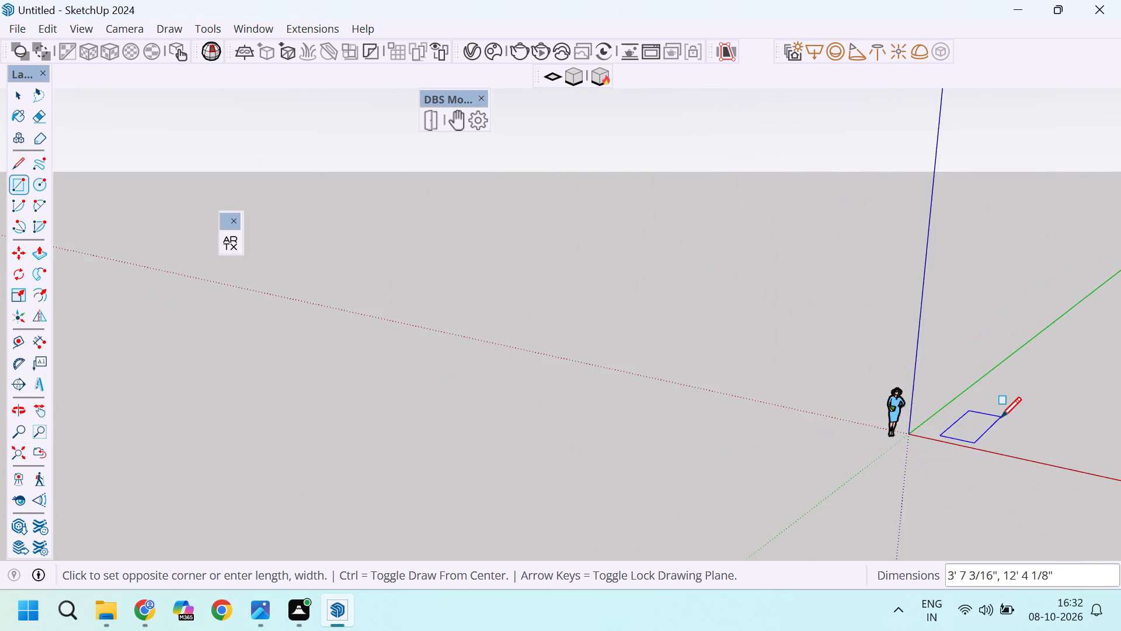
{"action": "scroll", "coordinate": [1001, 417], "scroll_direction": "down", "scroll_amount": 13}
{"action": "scroll", "coordinate": [1011, 412], "scroll_direction": "up", "scroll_amount": 20}
{"action": "scroll", "coordinate": [1011, 412], "scroll_direction": "up", "scroll_amount": 2}
{"action": "scroll", "coordinate": [1098, 408], "scroll_direction": "up", "scroll_amount": 4}
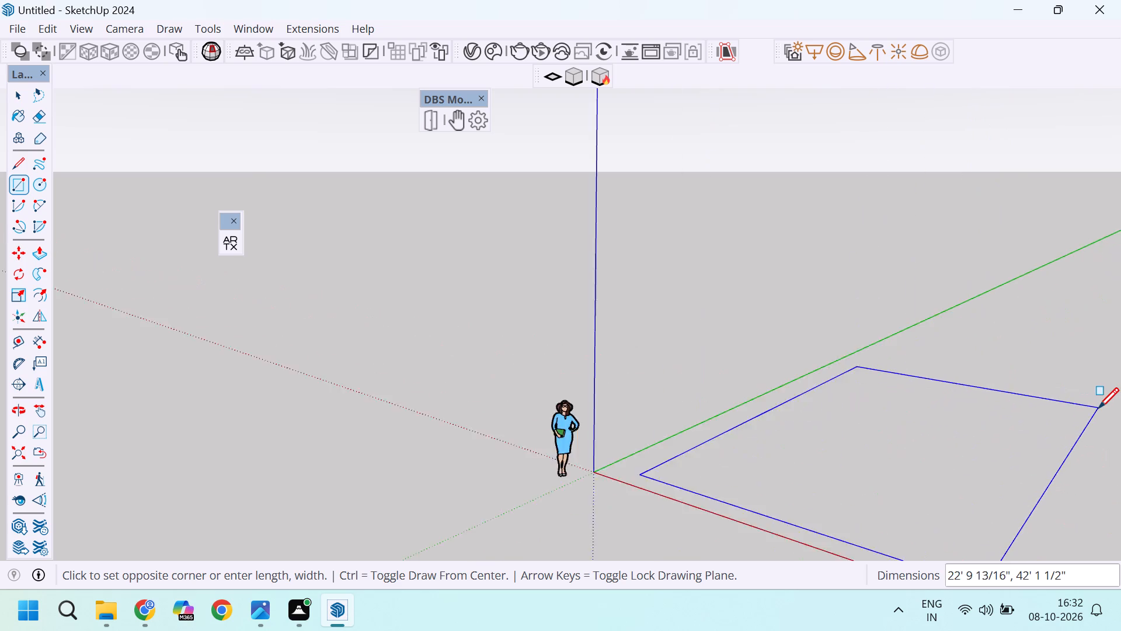
{"action": "scroll", "coordinate": [1098, 408], "scroll_direction": "up", "scroll_amount": 5}
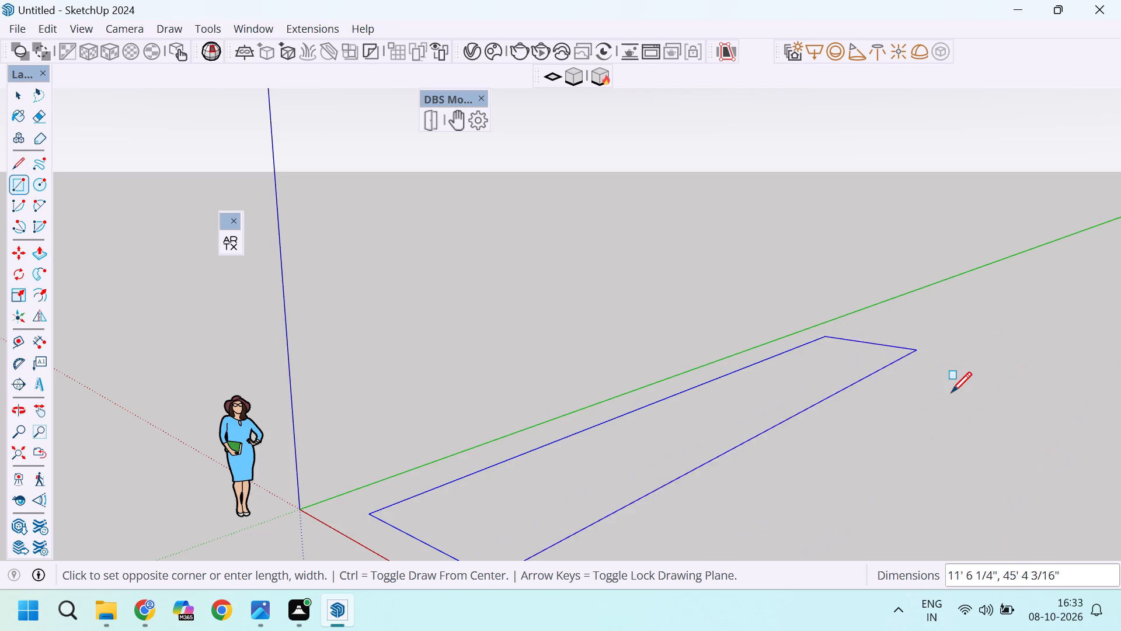
{"action": "scroll", "coordinate": [951, 392], "scroll_direction": "down", "scroll_amount": 9}
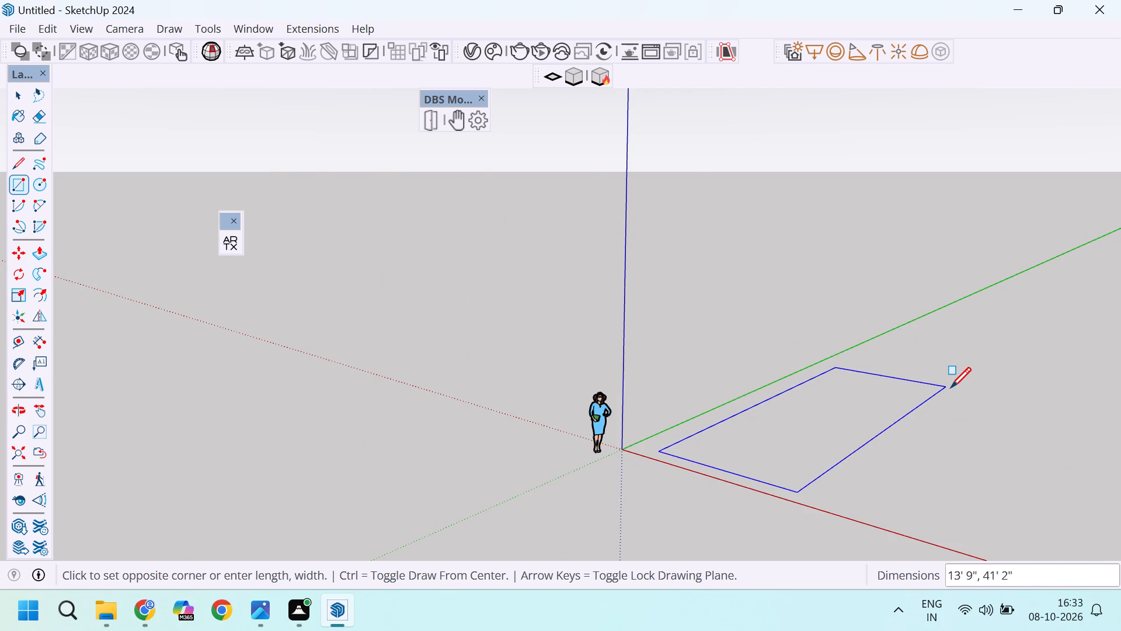
{"action": "scroll", "coordinate": [951, 387], "scroll_direction": "down", "scroll_amount": 3}
{"action": "scroll", "coordinate": [951, 387], "scroll_direction": "up", "scroll_amount": 14}
{"action": "scroll", "coordinate": [952, 387], "scroll_direction": "down", "scroll_amount": 4}
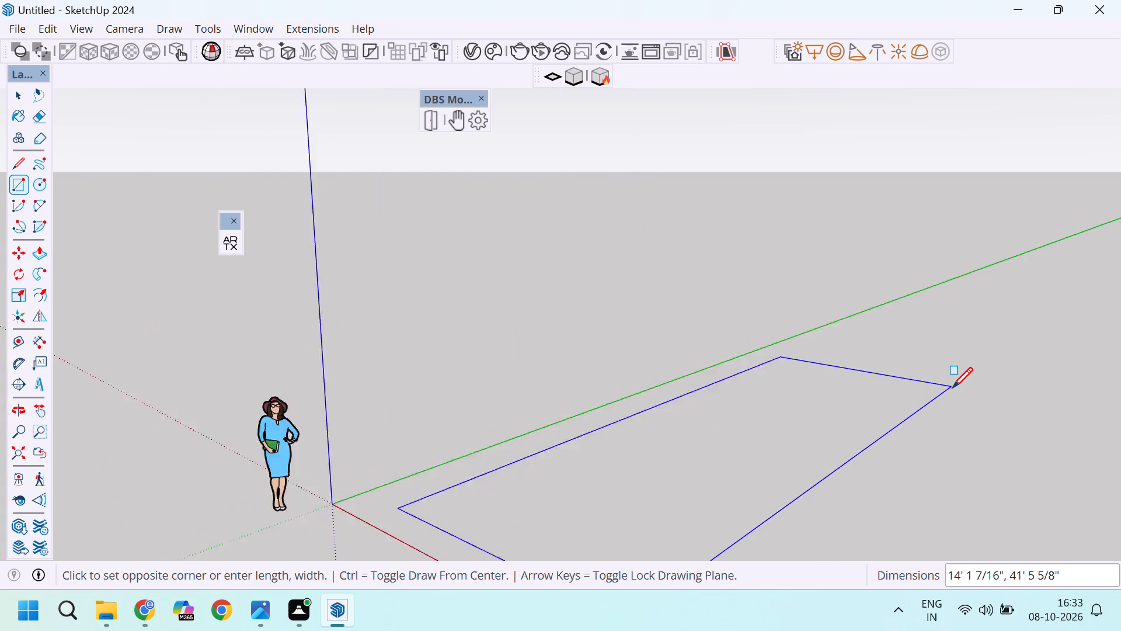
{"action": "scroll", "coordinate": [952, 387], "scroll_direction": "down", "scroll_amount": 8}
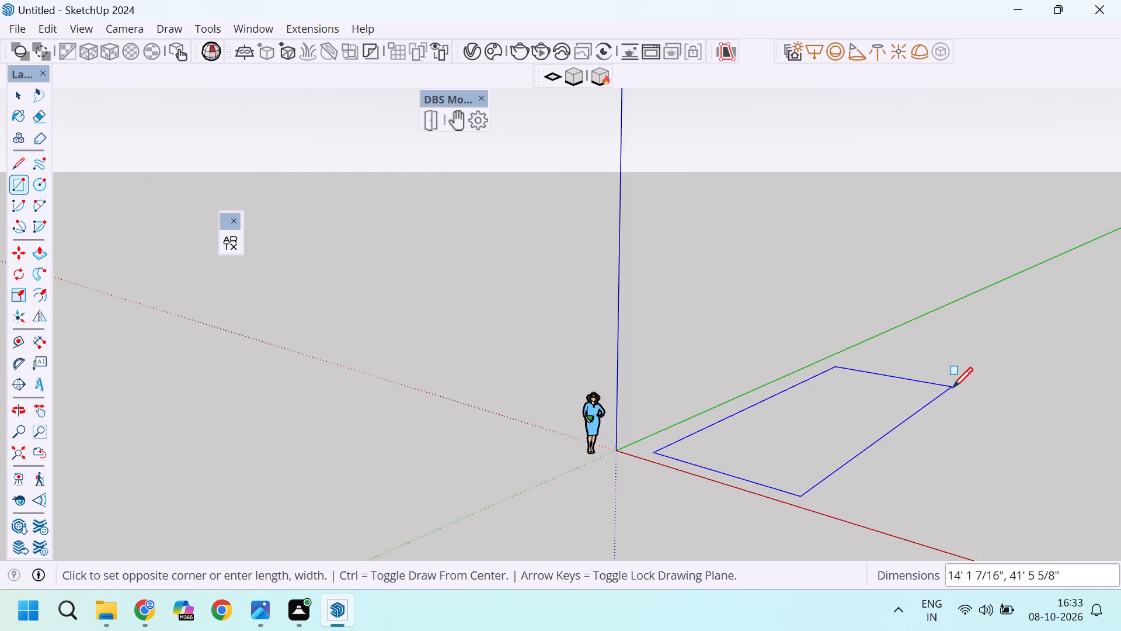
{"action": "scroll", "coordinate": [952, 387], "scroll_direction": "down", "scroll_amount": 3}
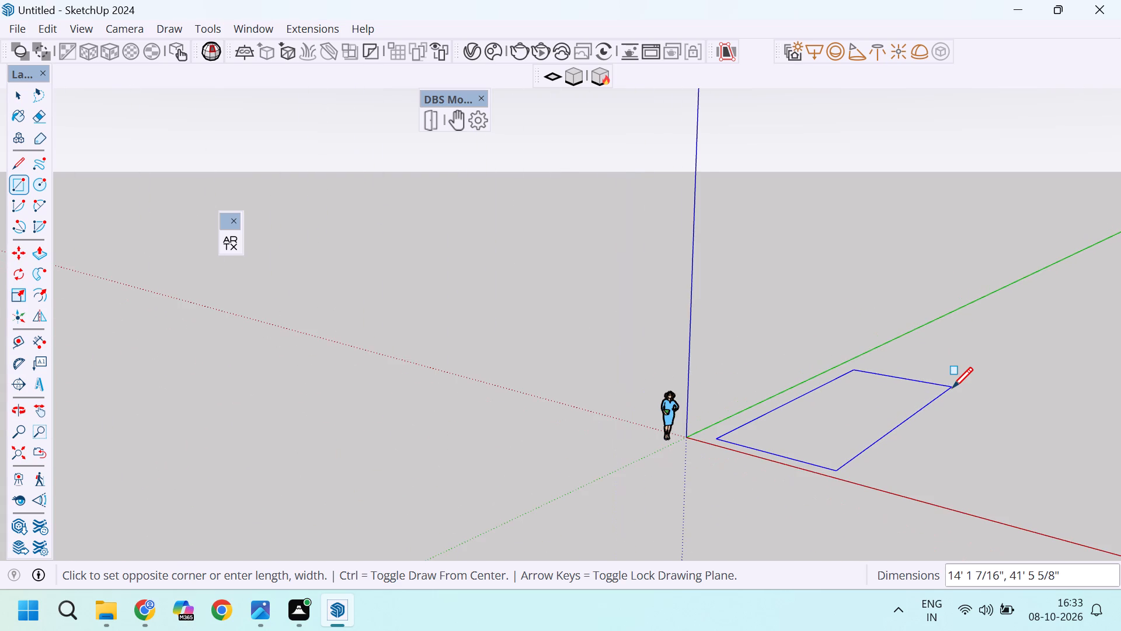
{"action": "scroll", "coordinate": [952, 387], "scroll_direction": "up", "scroll_amount": 2}
{"action": "scroll", "coordinate": [952, 387], "scroll_direction": "down", "scroll_amount": 3}
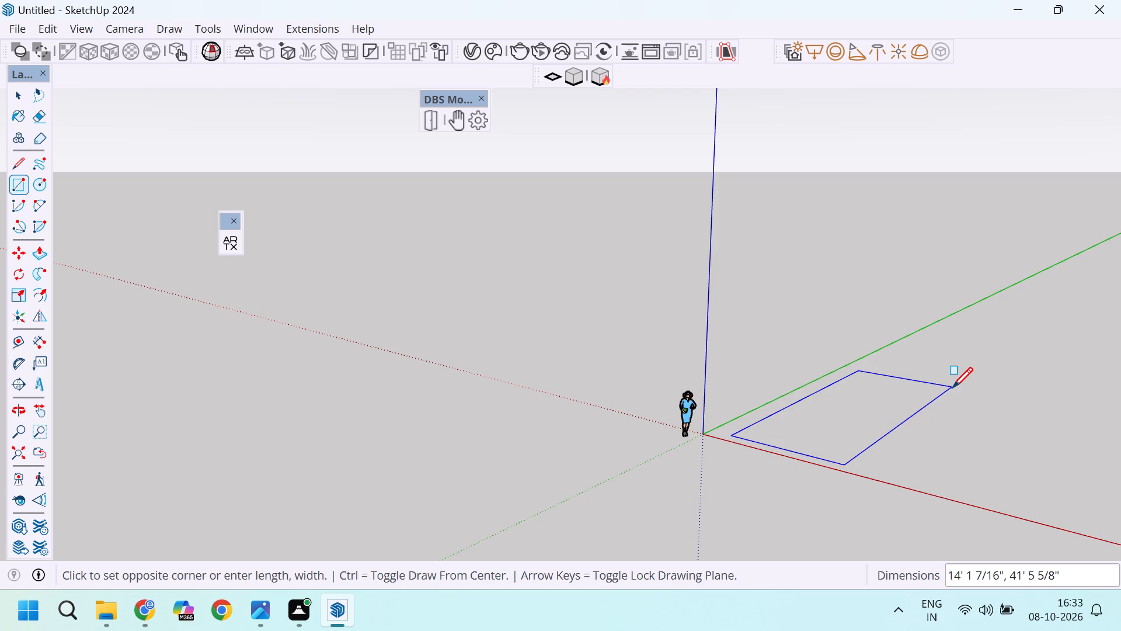
{"action": "scroll", "coordinate": [952, 387], "scroll_direction": "down", "scroll_amount": 3}
{"action": "scroll", "coordinate": [952, 387], "scroll_direction": "up", "scroll_amount": 3}
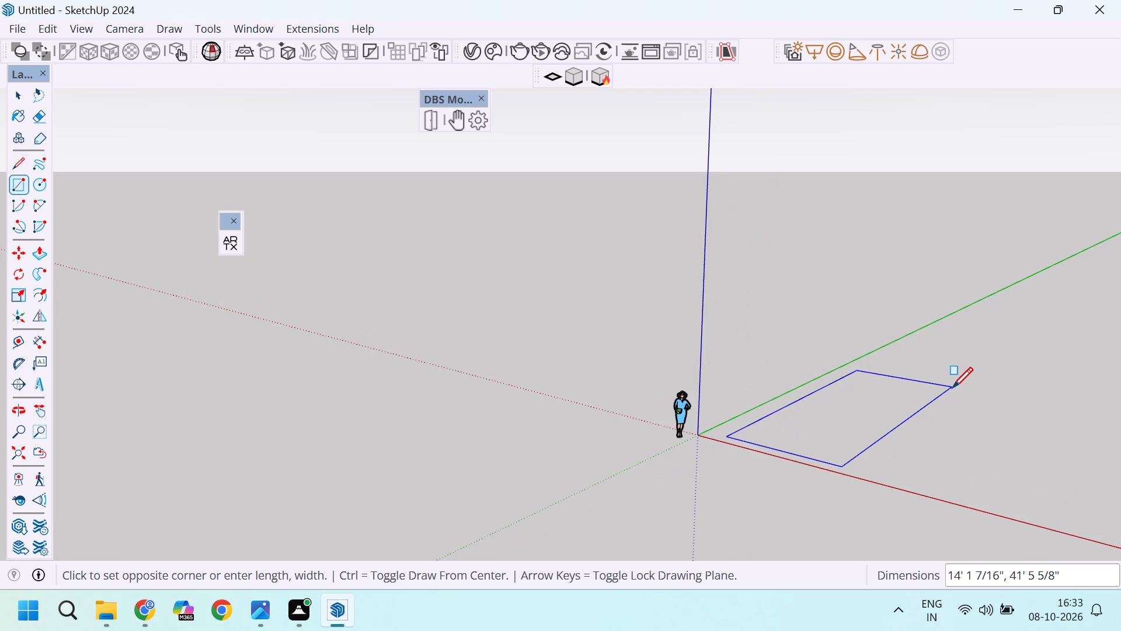
{"action": "scroll", "coordinate": [952, 387], "scroll_direction": "down", "scroll_amount": 3}
{"action": "scroll", "coordinate": [952, 387], "scroll_direction": "up", "scroll_amount": 5}
{"action": "scroll", "coordinate": [952, 387], "scroll_direction": "down", "scroll_amount": 2}
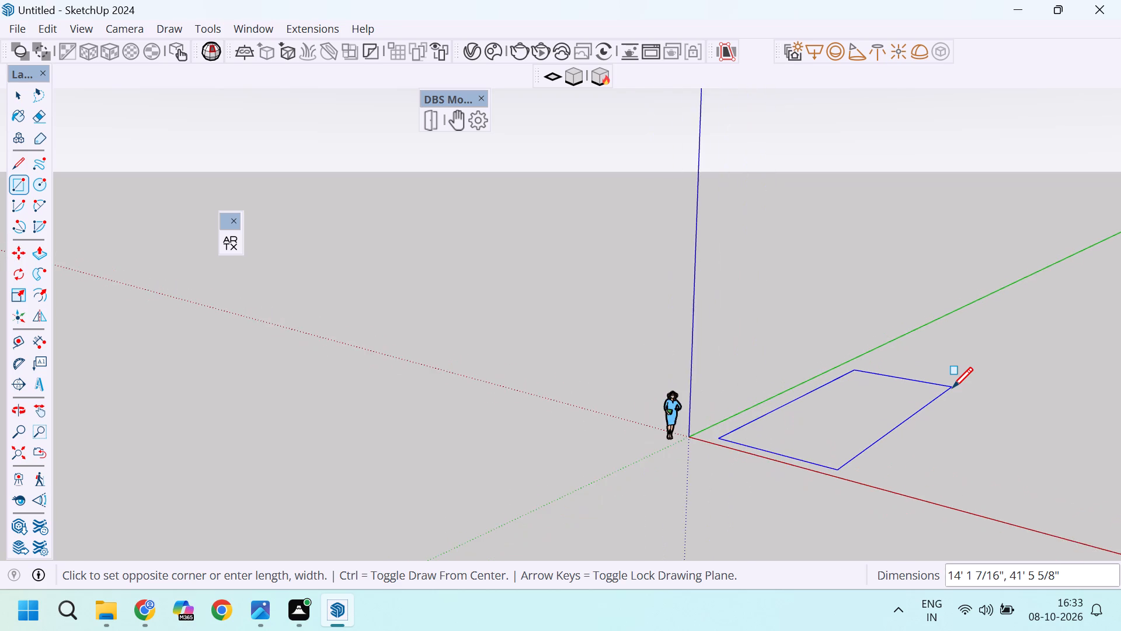
{"action": "scroll", "coordinate": [952, 387], "scroll_direction": "up", "scroll_amount": 2}
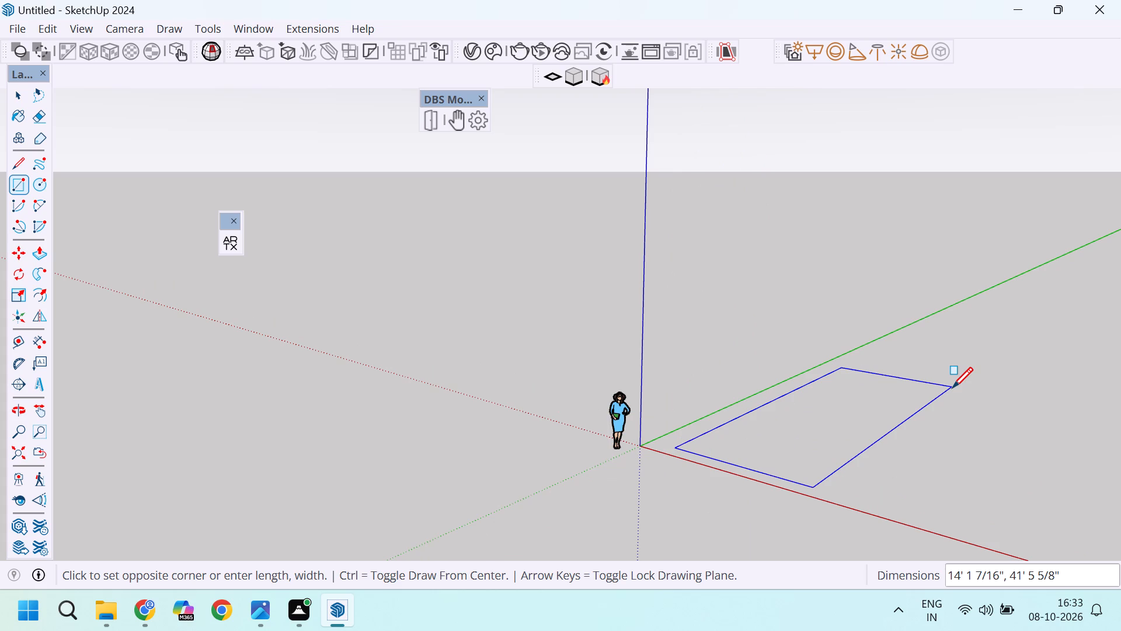
{"action": "scroll", "coordinate": [953, 387], "scroll_direction": "down", "scroll_amount": 4}
{"action": "scroll", "coordinate": [956, 377], "scroll_direction": "up", "scroll_amount": 5}
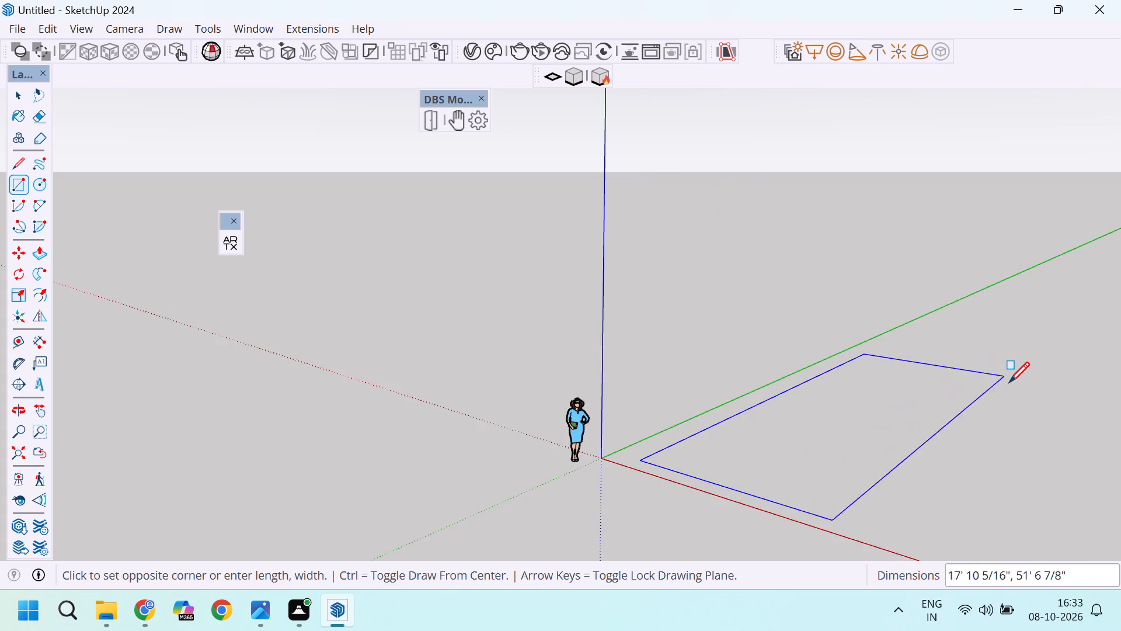
{"action": "left_click", "coordinate": [1016, 384]}
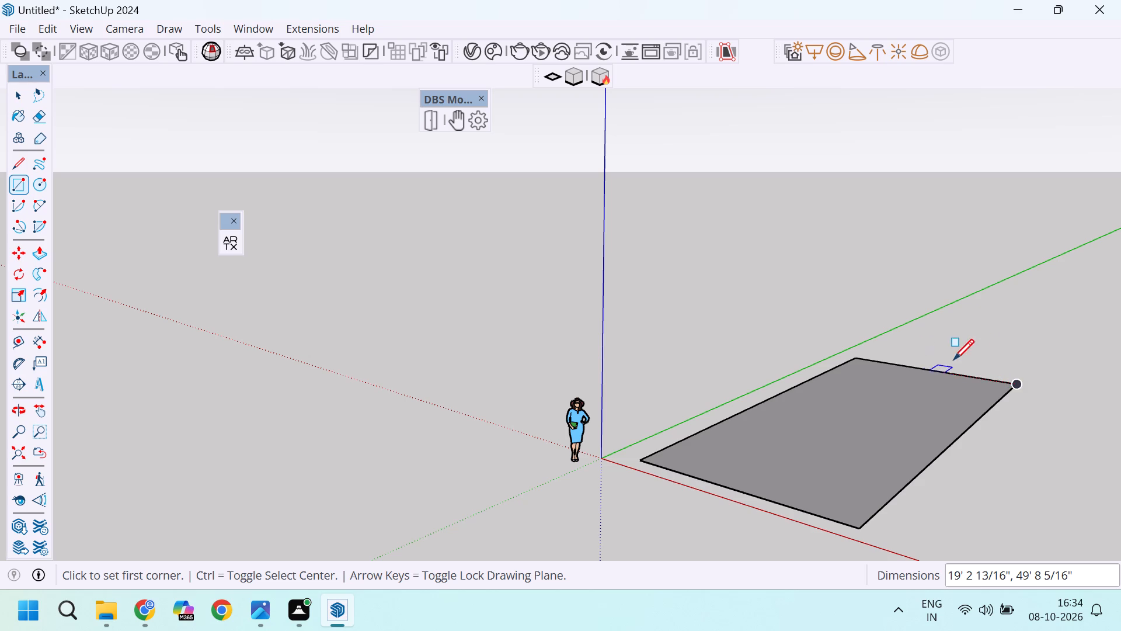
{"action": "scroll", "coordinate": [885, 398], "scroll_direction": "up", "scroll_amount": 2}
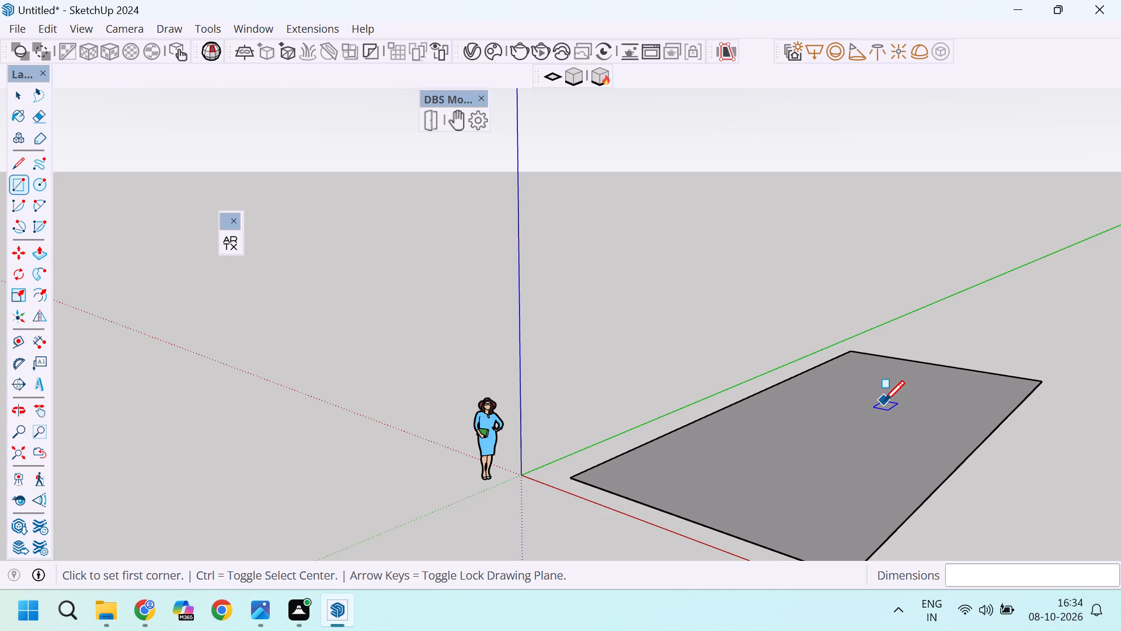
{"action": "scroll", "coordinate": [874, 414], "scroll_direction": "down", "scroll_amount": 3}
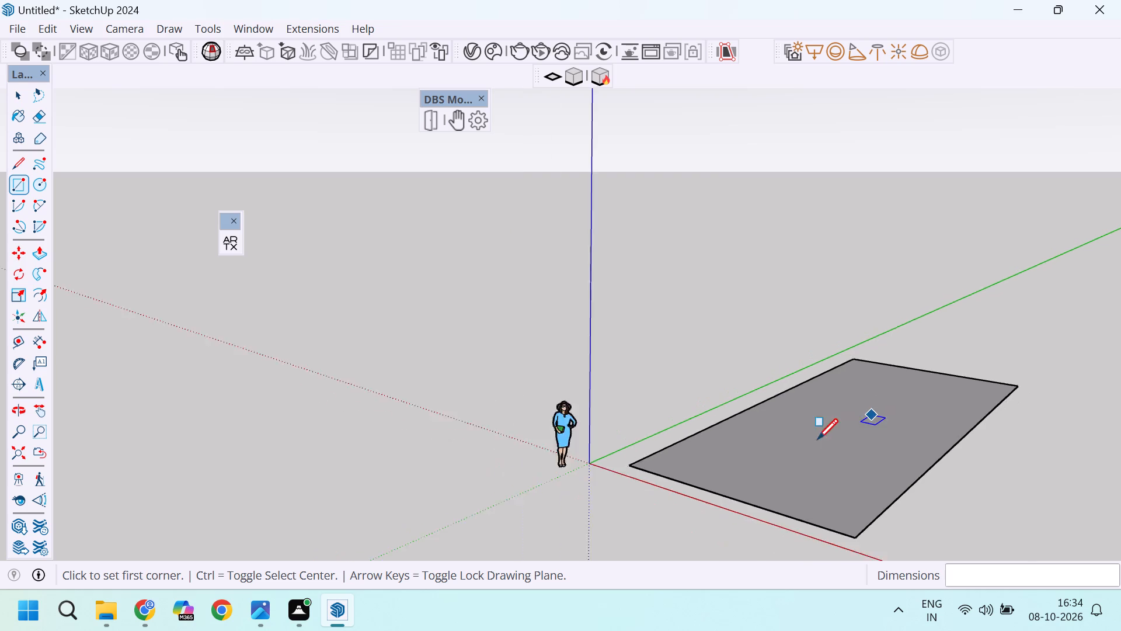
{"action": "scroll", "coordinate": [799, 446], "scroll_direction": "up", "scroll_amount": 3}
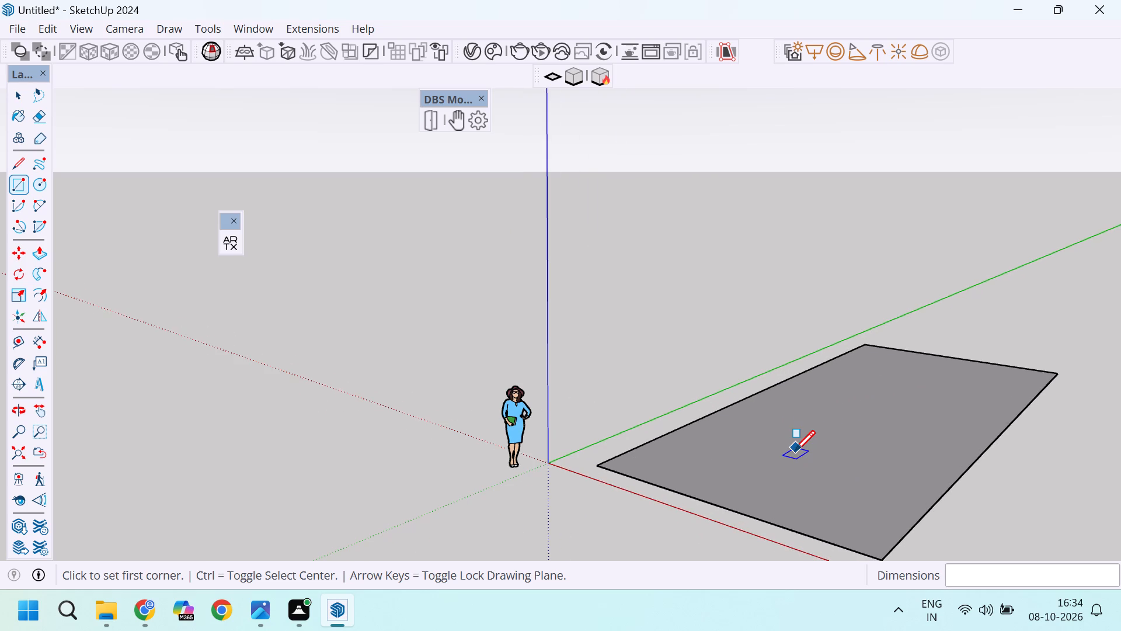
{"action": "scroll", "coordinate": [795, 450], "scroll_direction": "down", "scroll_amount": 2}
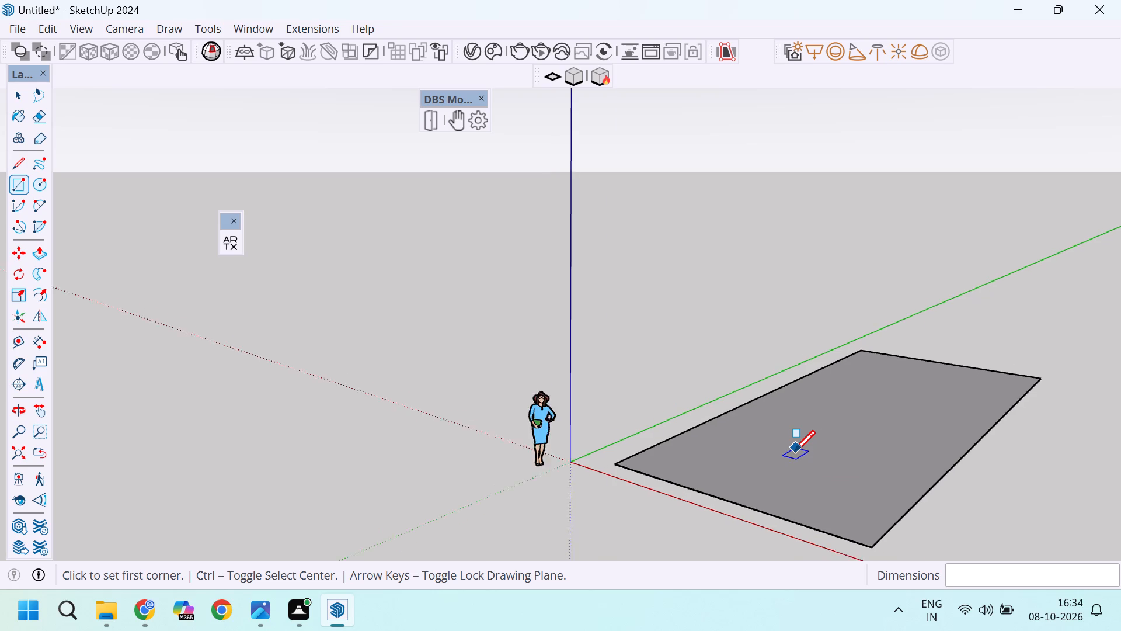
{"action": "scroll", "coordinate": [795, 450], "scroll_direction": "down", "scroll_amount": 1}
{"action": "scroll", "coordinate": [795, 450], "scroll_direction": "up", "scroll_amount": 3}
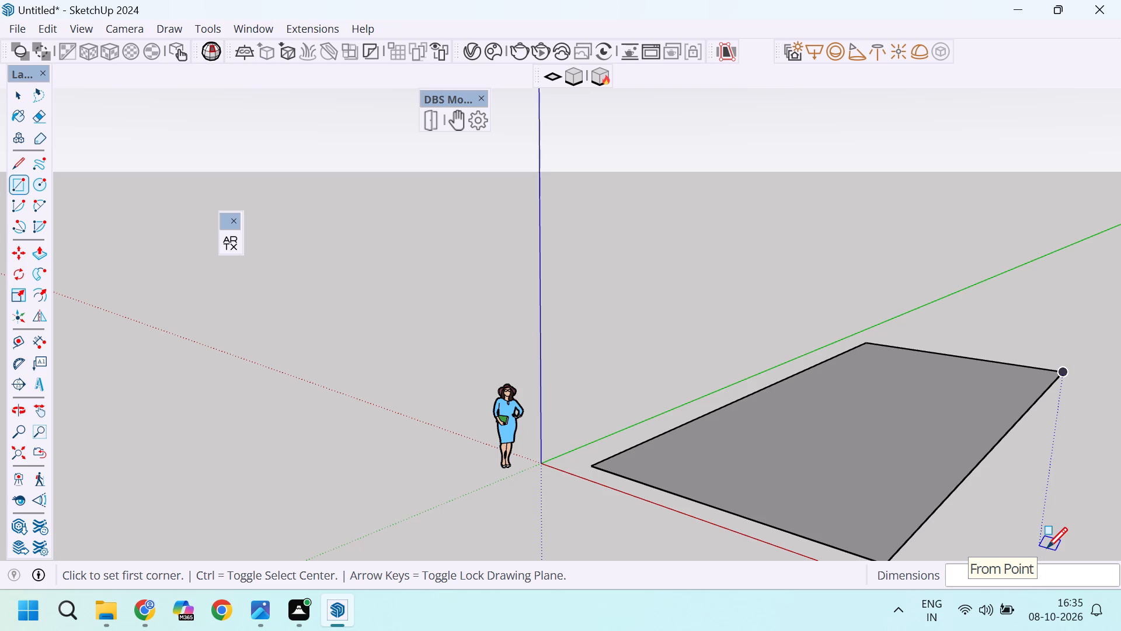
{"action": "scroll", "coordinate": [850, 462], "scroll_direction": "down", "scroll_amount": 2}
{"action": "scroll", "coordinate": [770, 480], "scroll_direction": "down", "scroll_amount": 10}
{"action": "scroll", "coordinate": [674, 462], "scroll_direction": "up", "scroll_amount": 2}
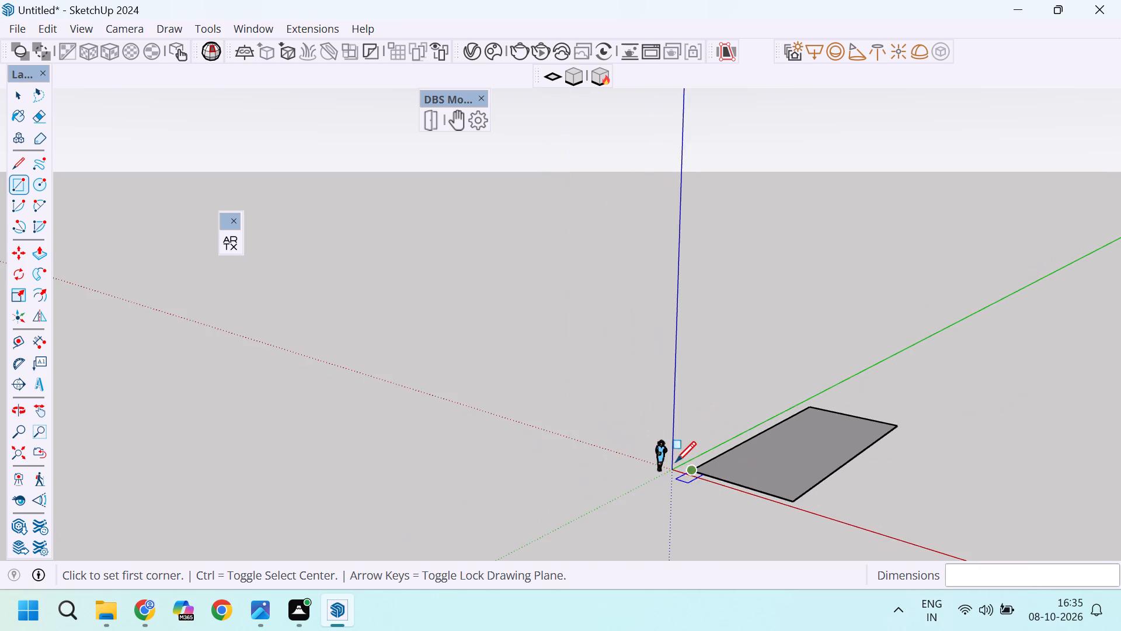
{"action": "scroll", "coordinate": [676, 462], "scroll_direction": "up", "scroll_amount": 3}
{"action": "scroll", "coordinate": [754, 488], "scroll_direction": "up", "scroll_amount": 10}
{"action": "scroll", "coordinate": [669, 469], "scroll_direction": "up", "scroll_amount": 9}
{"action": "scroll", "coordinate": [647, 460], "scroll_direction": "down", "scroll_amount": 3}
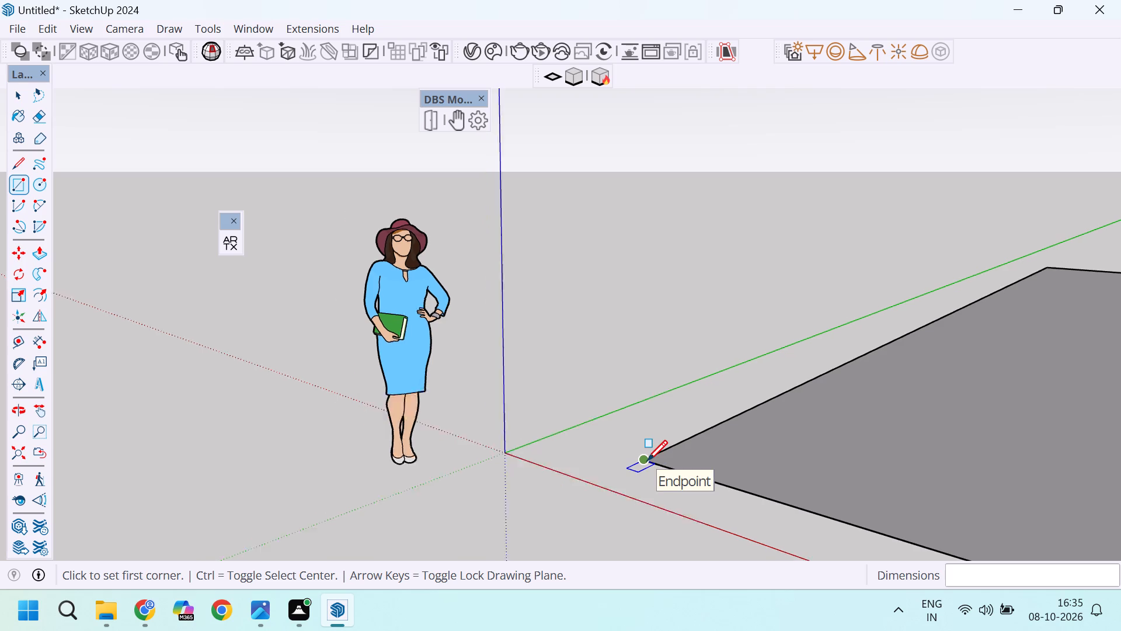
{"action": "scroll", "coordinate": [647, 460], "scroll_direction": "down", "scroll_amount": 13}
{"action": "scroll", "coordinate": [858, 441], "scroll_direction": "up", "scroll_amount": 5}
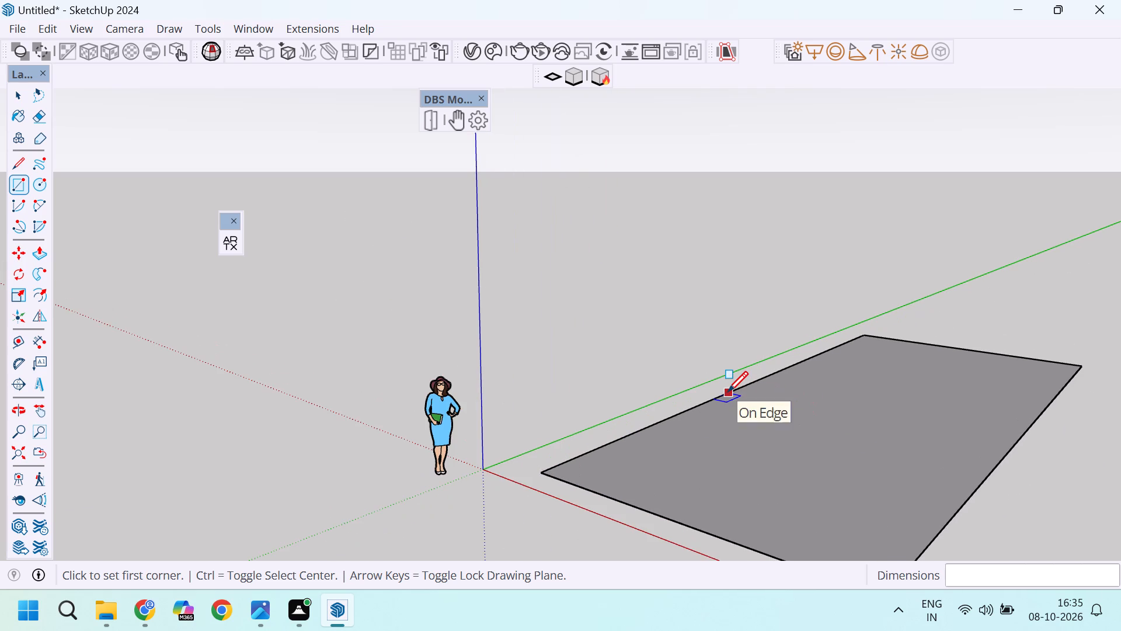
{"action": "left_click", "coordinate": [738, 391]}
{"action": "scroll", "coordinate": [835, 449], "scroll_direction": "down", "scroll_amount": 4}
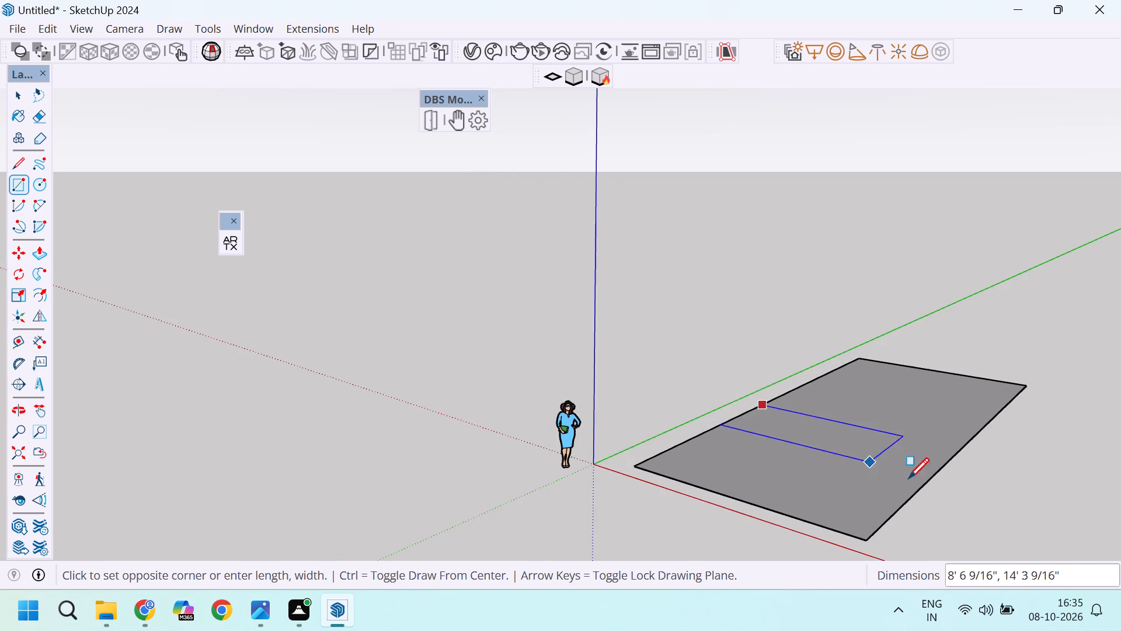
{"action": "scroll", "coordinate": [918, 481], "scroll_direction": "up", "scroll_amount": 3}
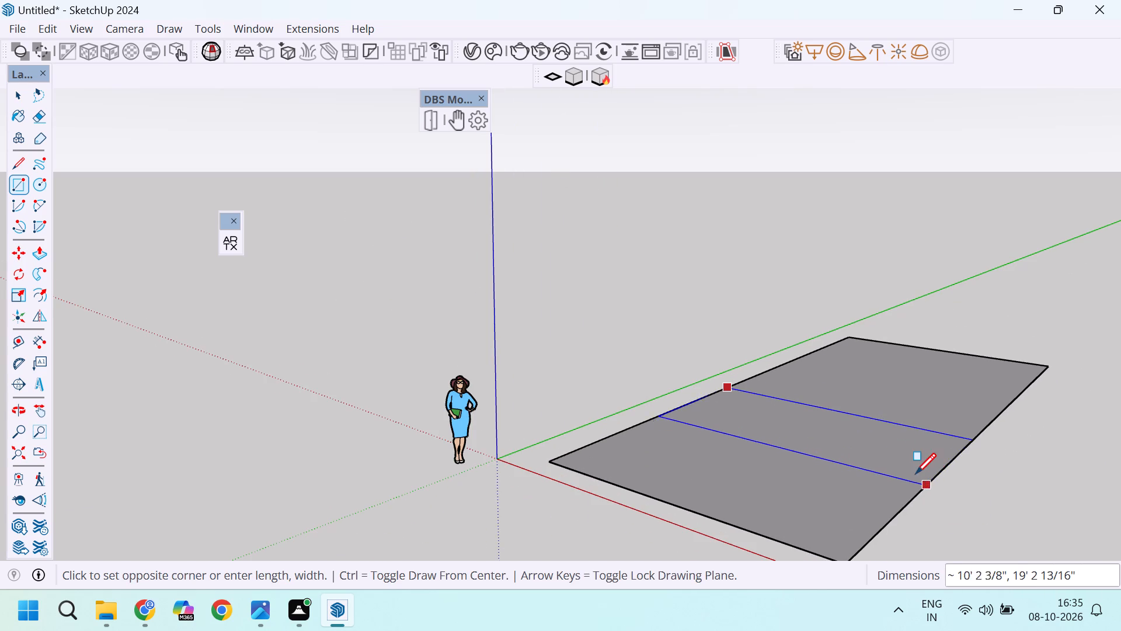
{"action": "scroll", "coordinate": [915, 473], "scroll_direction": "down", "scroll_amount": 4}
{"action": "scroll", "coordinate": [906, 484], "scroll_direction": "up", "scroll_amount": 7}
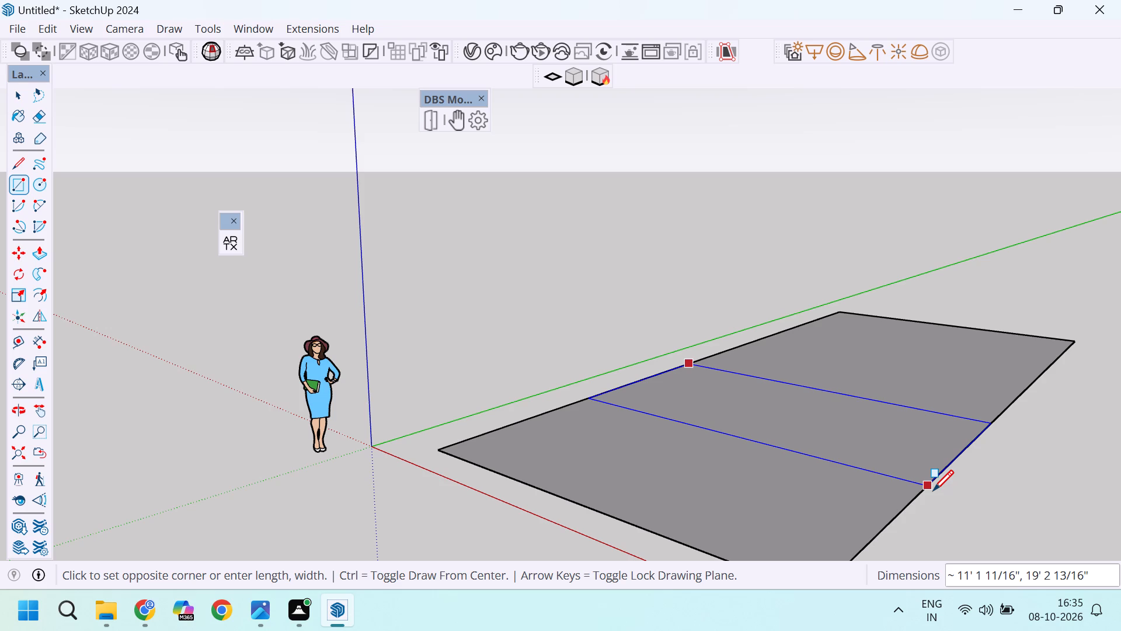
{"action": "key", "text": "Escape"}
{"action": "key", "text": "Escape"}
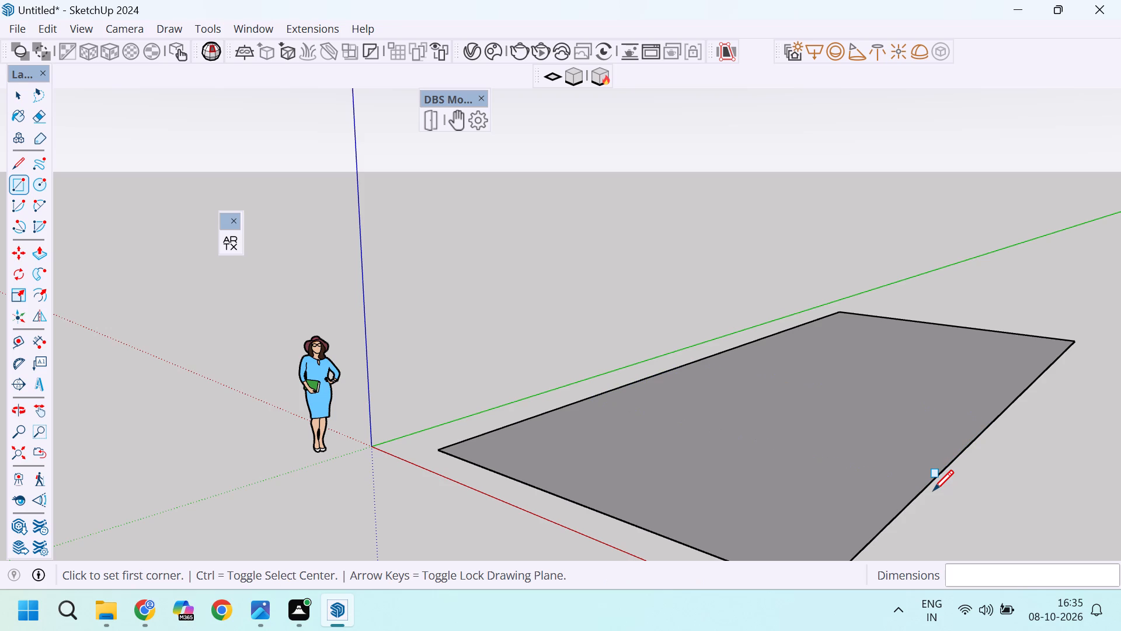
Draw a second rectangle over the base face, starting from its corner nearest the origin.
{"action": "scroll", "coordinate": [580, 414], "scroll_direction": "down", "scroll_amount": 5}
{"action": "scroll", "coordinate": [614, 395], "scroll_direction": "up", "scroll_amount": 5}
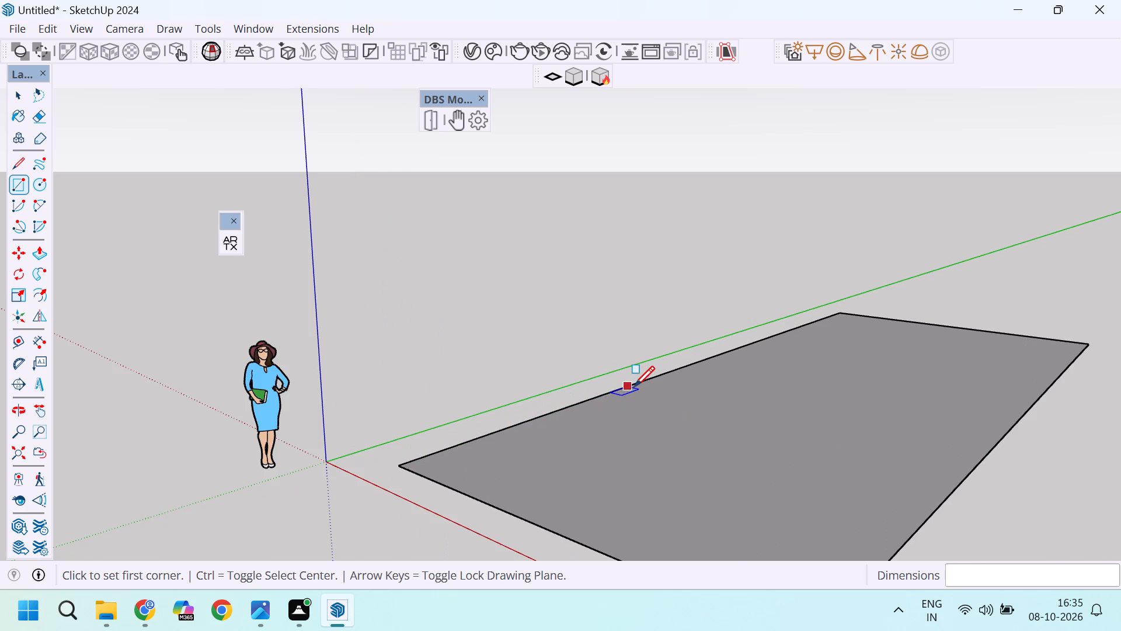
{"action": "left_click", "coordinate": [397, 461]}
{"action": "scroll", "coordinate": [566, 442], "scroll_direction": "down", "scroll_amount": 14}
{"action": "scroll", "coordinate": [643, 481], "scroll_direction": "up", "scroll_amount": 16}
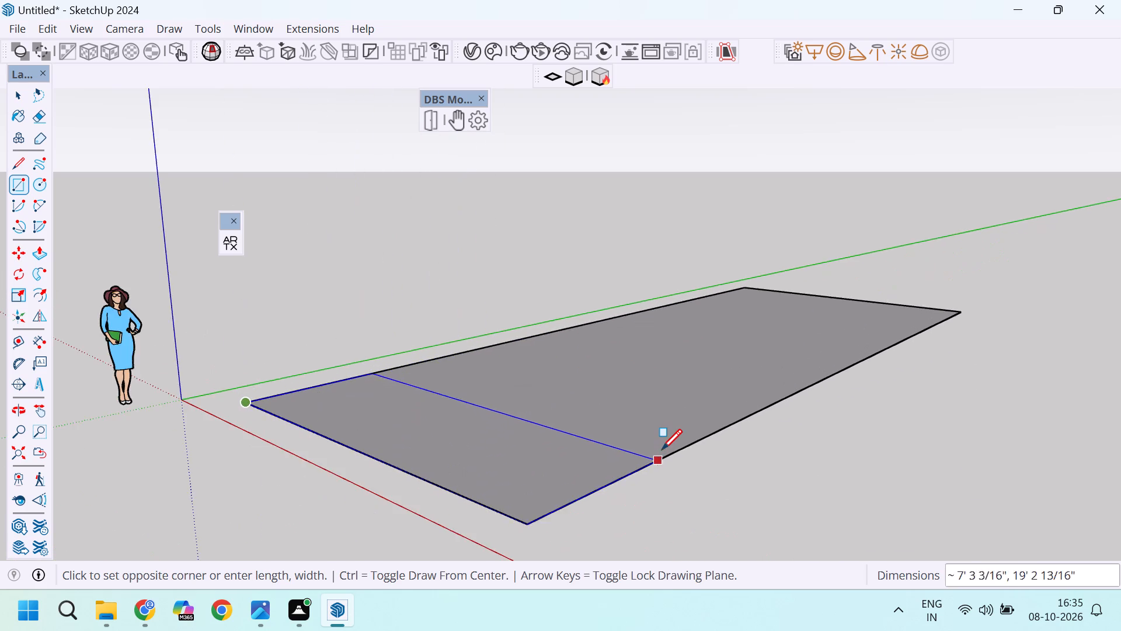
{"action": "scroll", "coordinate": [663, 448], "scroll_direction": "down", "scroll_amount": 4}
{"action": "scroll", "coordinate": [662, 446], "scroll_direction": "up", "scroll_amount": 4}
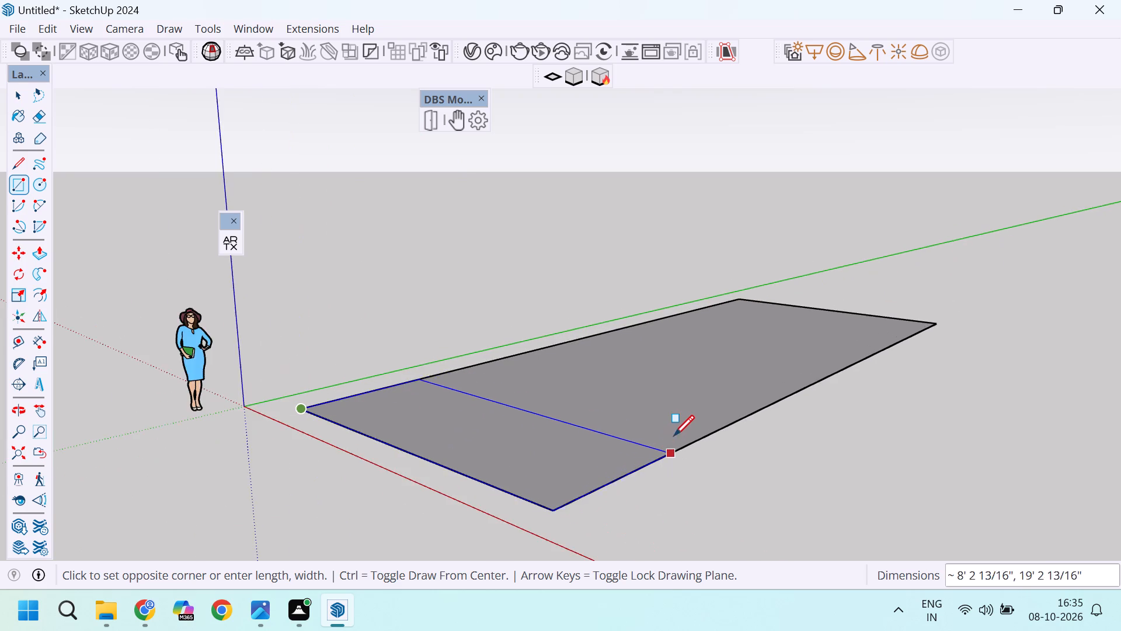
{"action": "scroll", "coordinate": [674, 435], "scroll_direction": "up", "scroll_amount": 7}
{"action": "scroll", "coordinate": [723, 445], "scroll_direction": "down", "scroll_amount": 9}
{"action": "scroll", "coordinate": [712, 411], "scroll_direction": "up", "scroll_amount": 3}
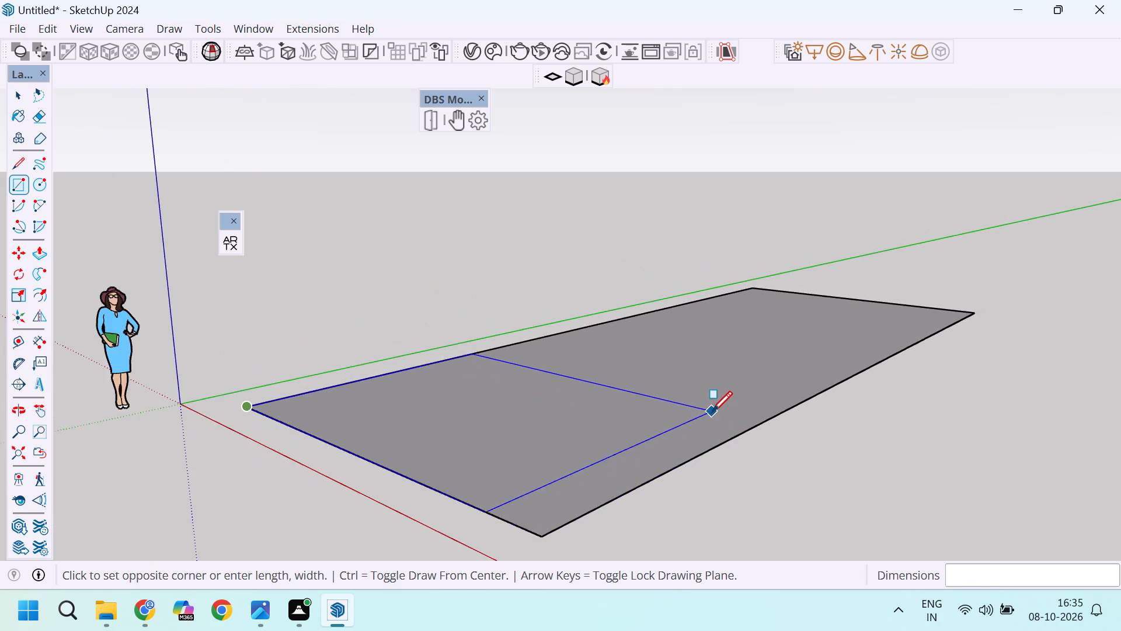
{"action": "scroll", "coordinate": [712, 411], "scroll_direction": "up", "scroll_amount": 7}
{"action": "scroll", "coordinate": [740, 417], "scroll_direction": "down", "scroll_amount": 16}
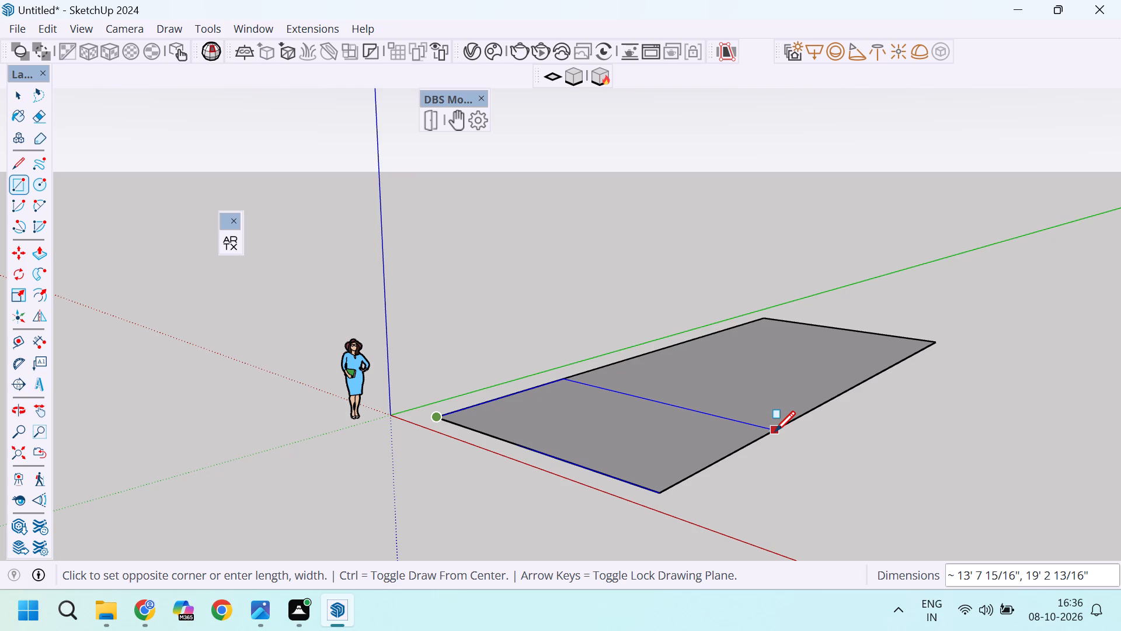
{"action": "scroll", "coordinate": [853, 398], "scroll_direction": "up", "scroll_amount": 3}
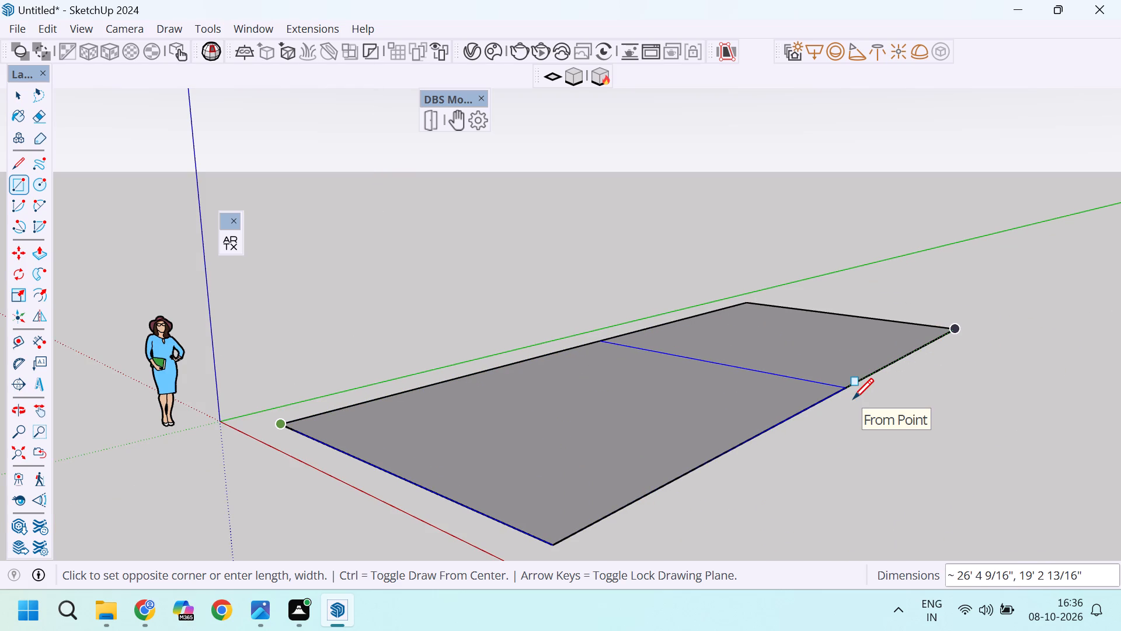
{"action": "scroll", "coordinate": [916, 470], "scroll_direction": "up", "scroll_amount": 4}
{"action": "scroll", "coordinate": [774, 315], "scroll_direction": "down", "scroll_amount": 12}
{"action": "scroll", "coordinate": [807, 377], "scroll_direction": "up", "scroll_amount": 2}
{"action": "scroll", "coordinate": [812, 384], "scroll_direction": "down", "scroll_amount": 10}
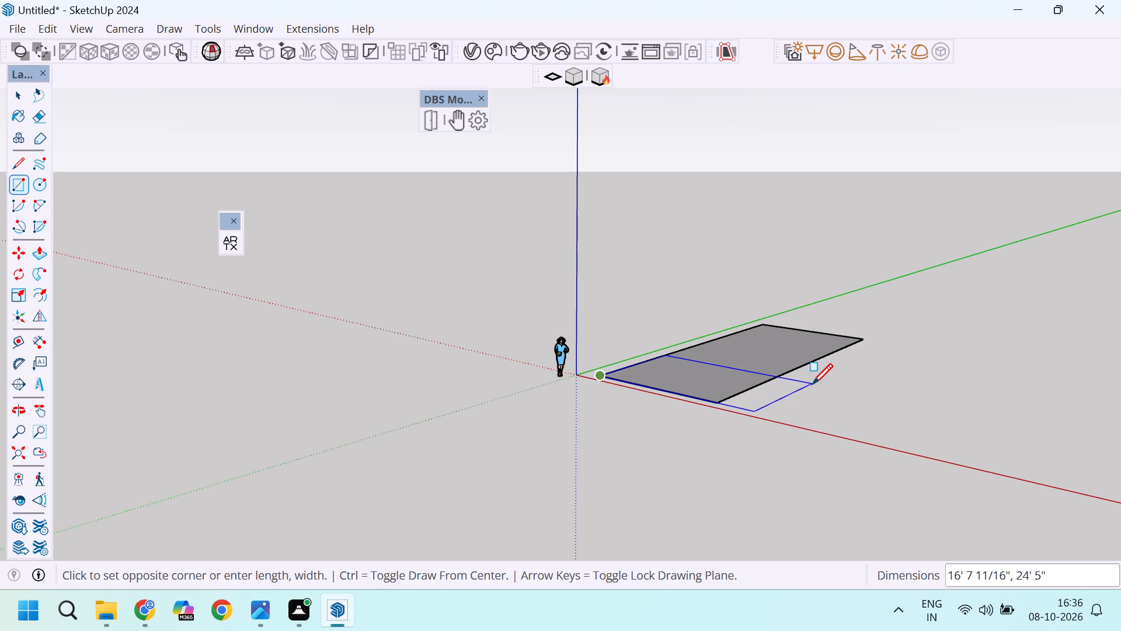
{"action": "scroll", "coordinate": [608, 384], "scroll_direction": "up", "scroll_amount": 2}
{"action": "scroll", "coordinate": [608, 384], "scroll_direction": "down", "scroll_amount": 5}
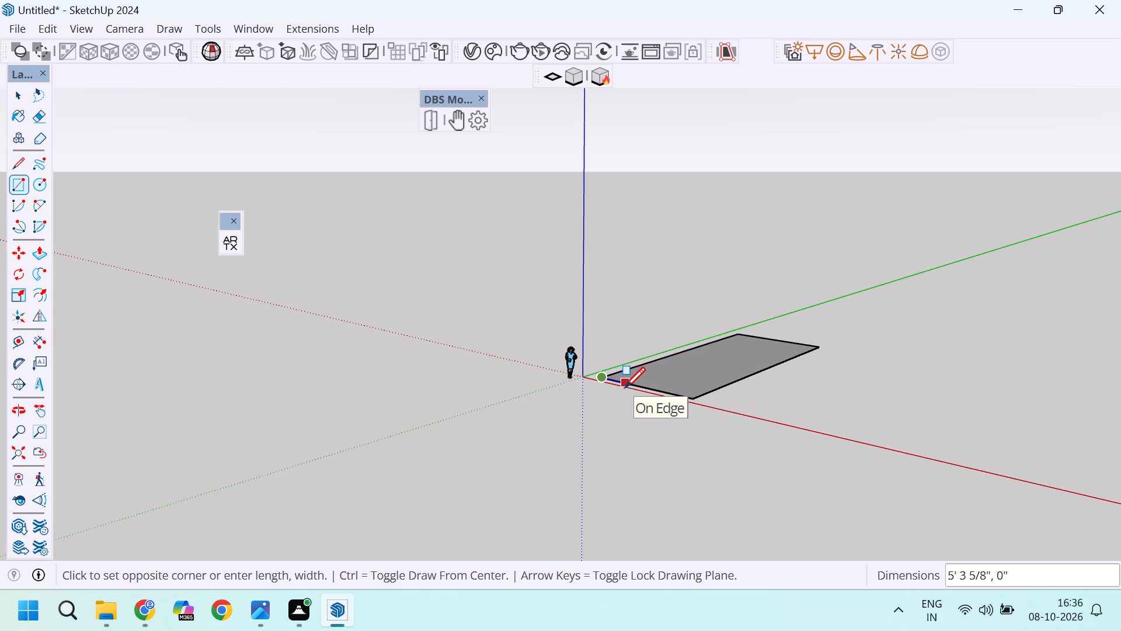
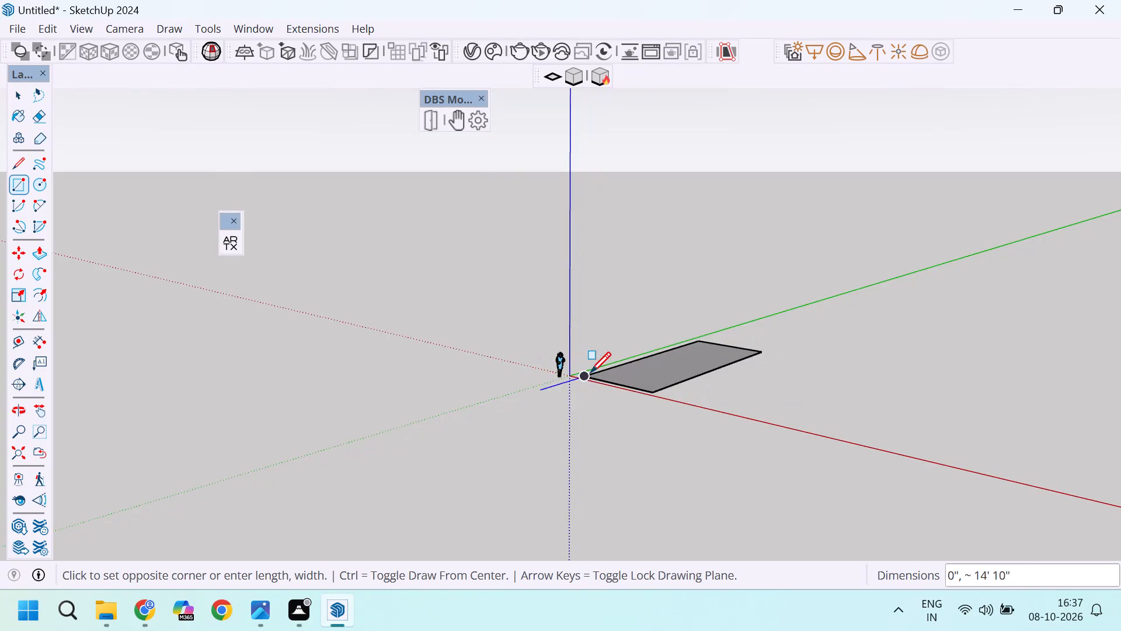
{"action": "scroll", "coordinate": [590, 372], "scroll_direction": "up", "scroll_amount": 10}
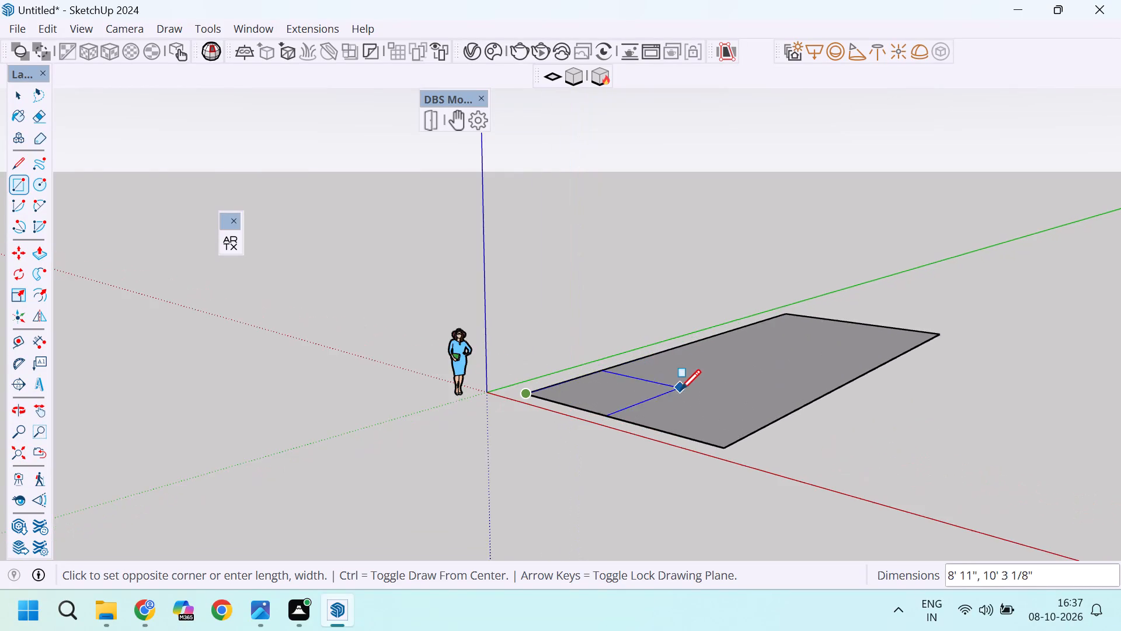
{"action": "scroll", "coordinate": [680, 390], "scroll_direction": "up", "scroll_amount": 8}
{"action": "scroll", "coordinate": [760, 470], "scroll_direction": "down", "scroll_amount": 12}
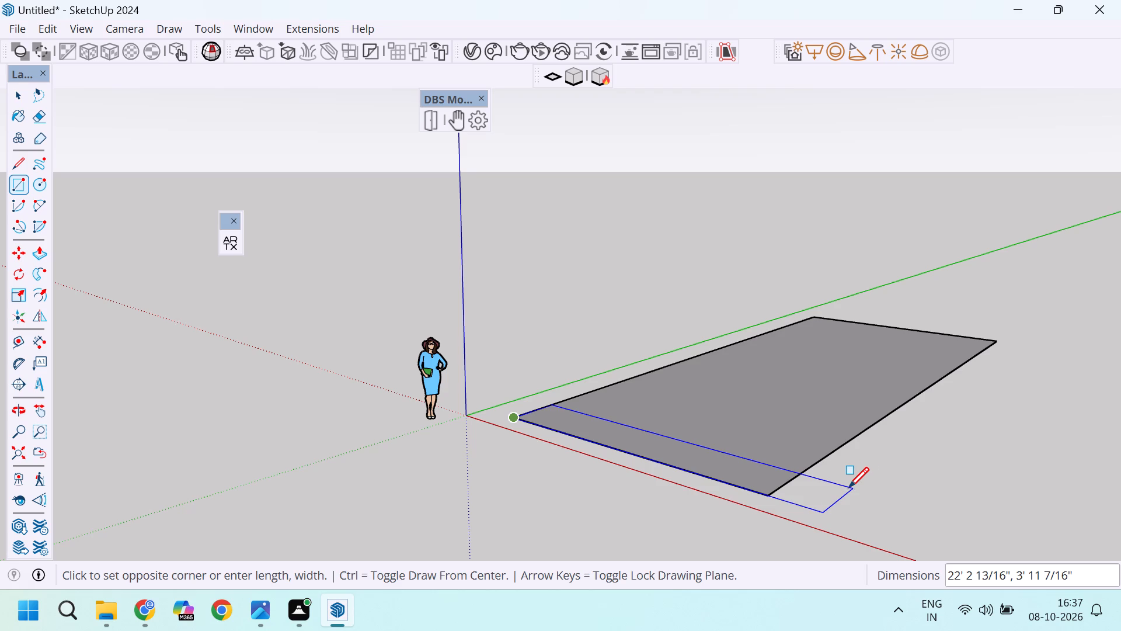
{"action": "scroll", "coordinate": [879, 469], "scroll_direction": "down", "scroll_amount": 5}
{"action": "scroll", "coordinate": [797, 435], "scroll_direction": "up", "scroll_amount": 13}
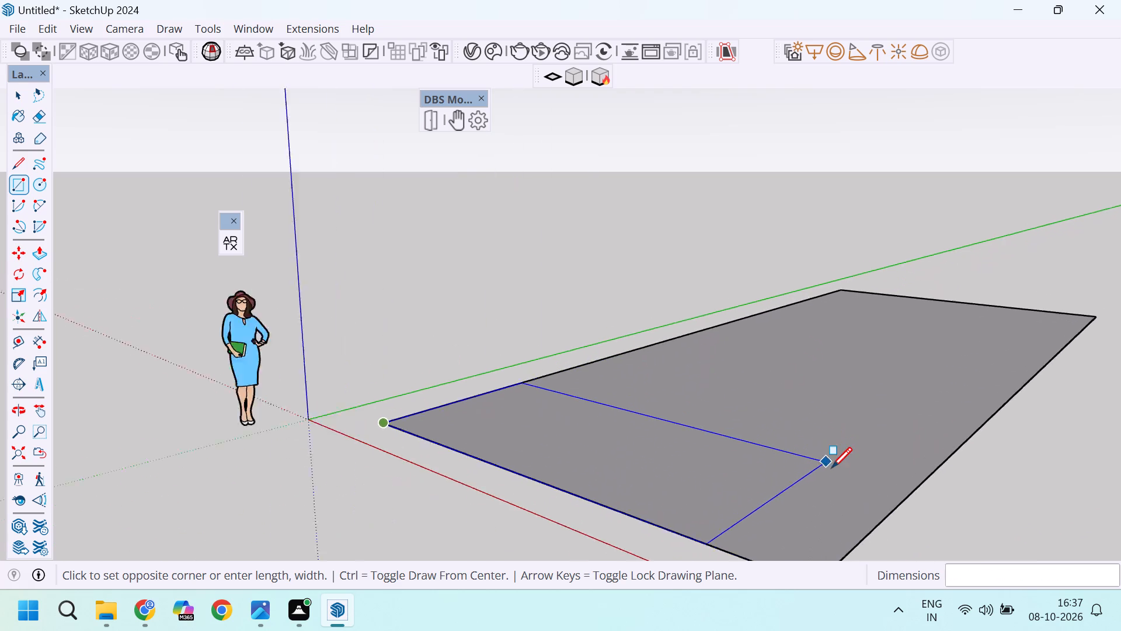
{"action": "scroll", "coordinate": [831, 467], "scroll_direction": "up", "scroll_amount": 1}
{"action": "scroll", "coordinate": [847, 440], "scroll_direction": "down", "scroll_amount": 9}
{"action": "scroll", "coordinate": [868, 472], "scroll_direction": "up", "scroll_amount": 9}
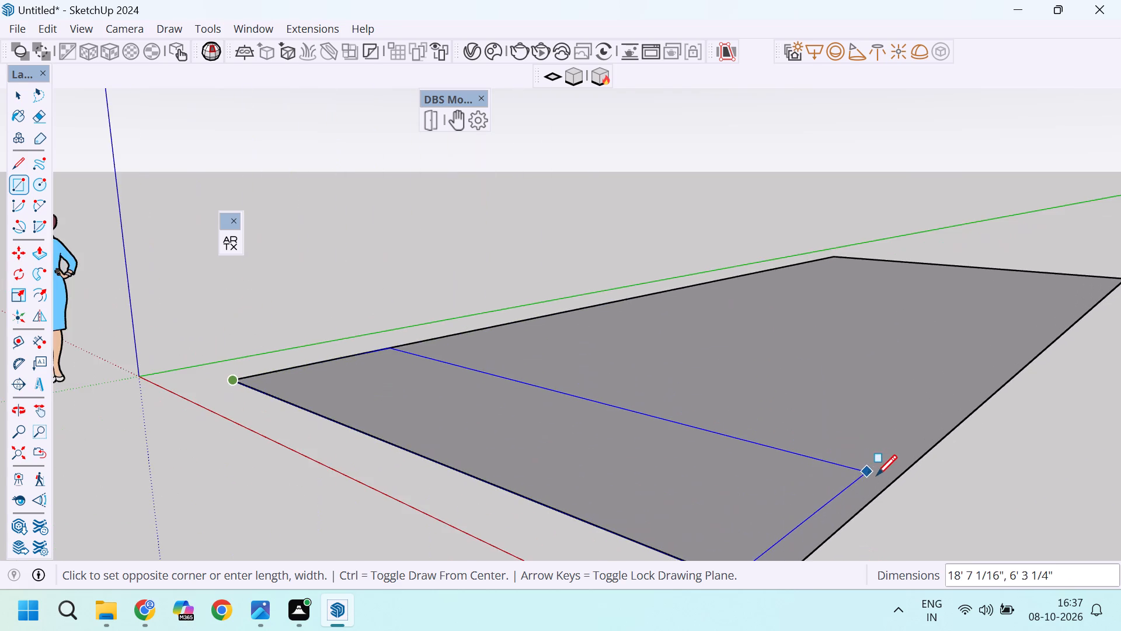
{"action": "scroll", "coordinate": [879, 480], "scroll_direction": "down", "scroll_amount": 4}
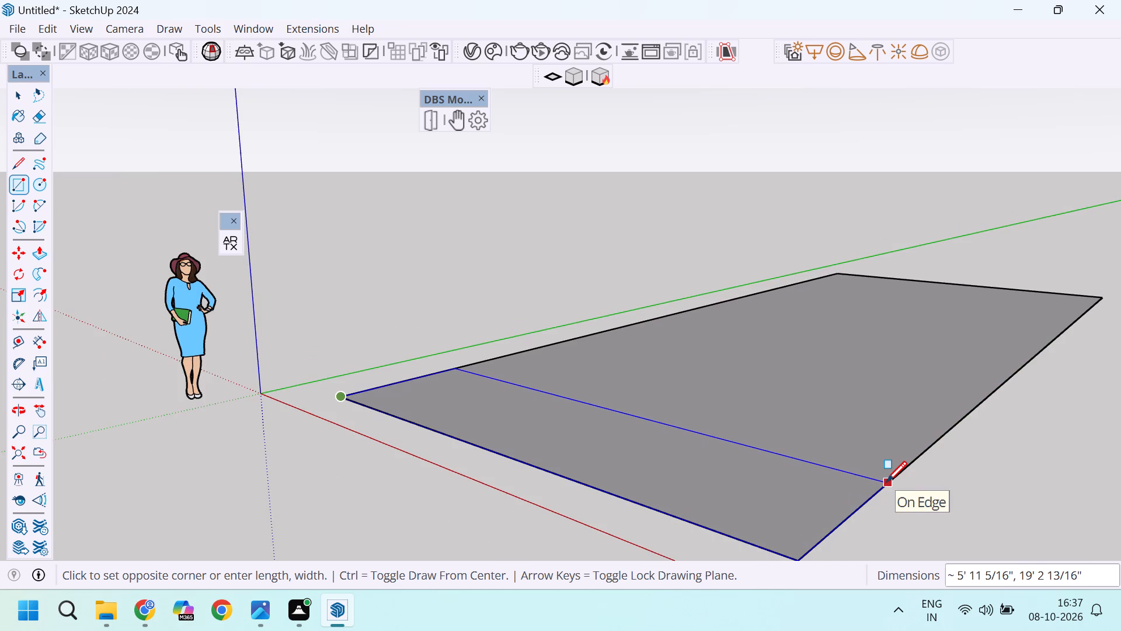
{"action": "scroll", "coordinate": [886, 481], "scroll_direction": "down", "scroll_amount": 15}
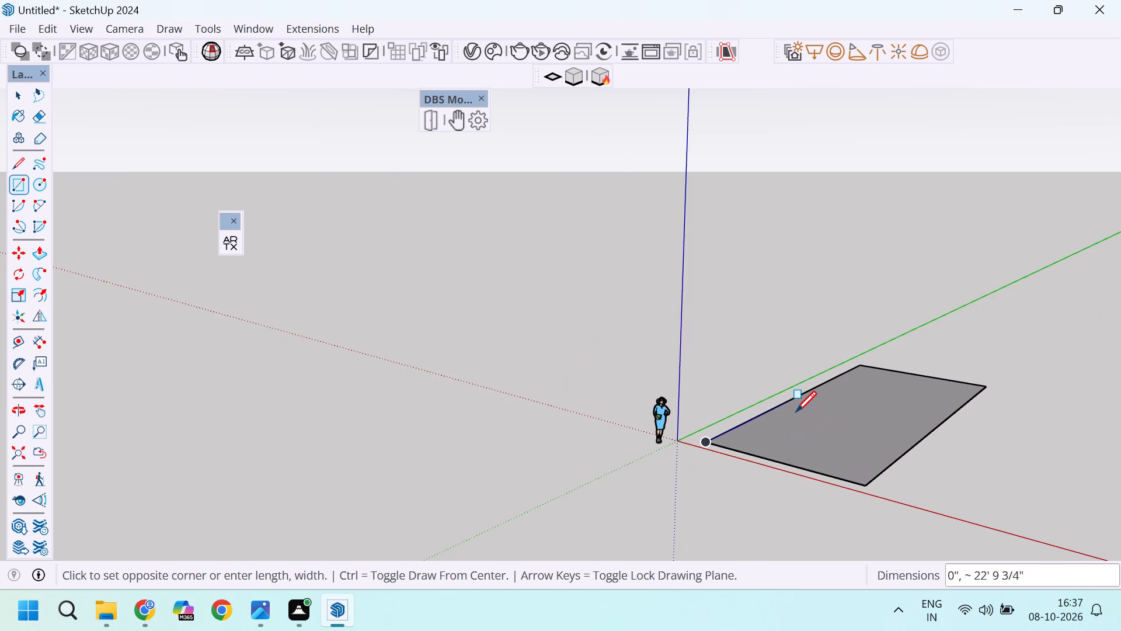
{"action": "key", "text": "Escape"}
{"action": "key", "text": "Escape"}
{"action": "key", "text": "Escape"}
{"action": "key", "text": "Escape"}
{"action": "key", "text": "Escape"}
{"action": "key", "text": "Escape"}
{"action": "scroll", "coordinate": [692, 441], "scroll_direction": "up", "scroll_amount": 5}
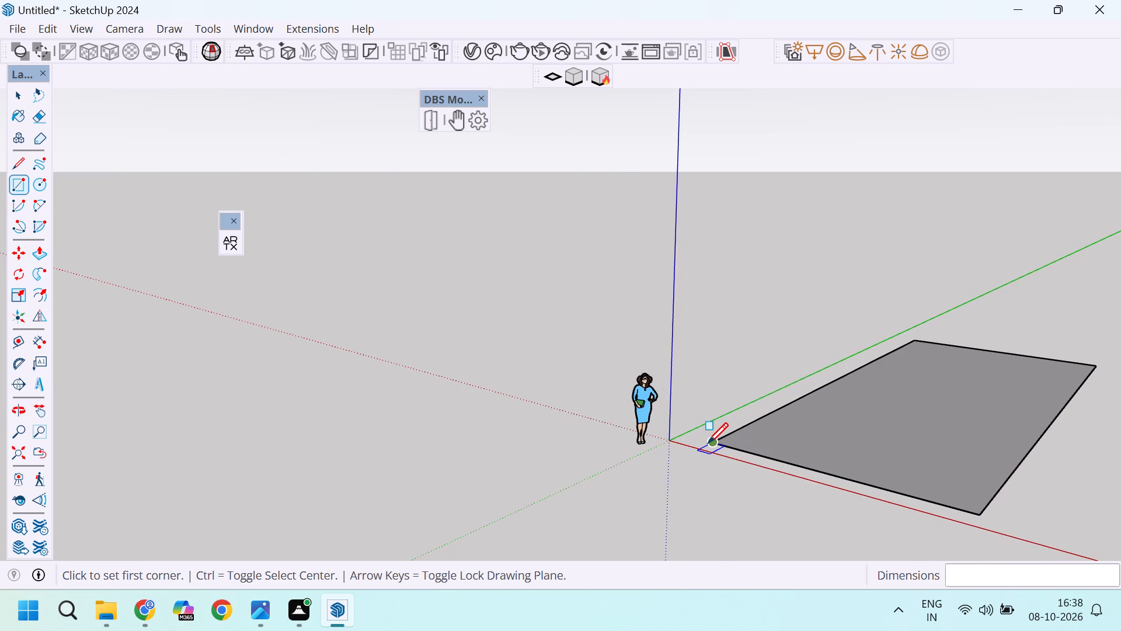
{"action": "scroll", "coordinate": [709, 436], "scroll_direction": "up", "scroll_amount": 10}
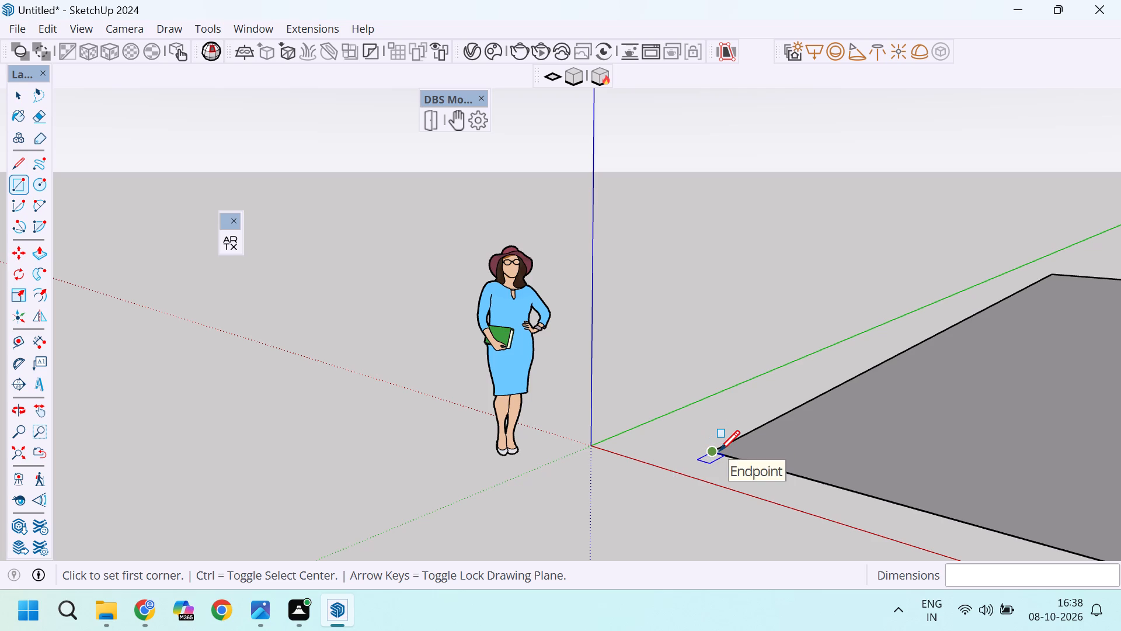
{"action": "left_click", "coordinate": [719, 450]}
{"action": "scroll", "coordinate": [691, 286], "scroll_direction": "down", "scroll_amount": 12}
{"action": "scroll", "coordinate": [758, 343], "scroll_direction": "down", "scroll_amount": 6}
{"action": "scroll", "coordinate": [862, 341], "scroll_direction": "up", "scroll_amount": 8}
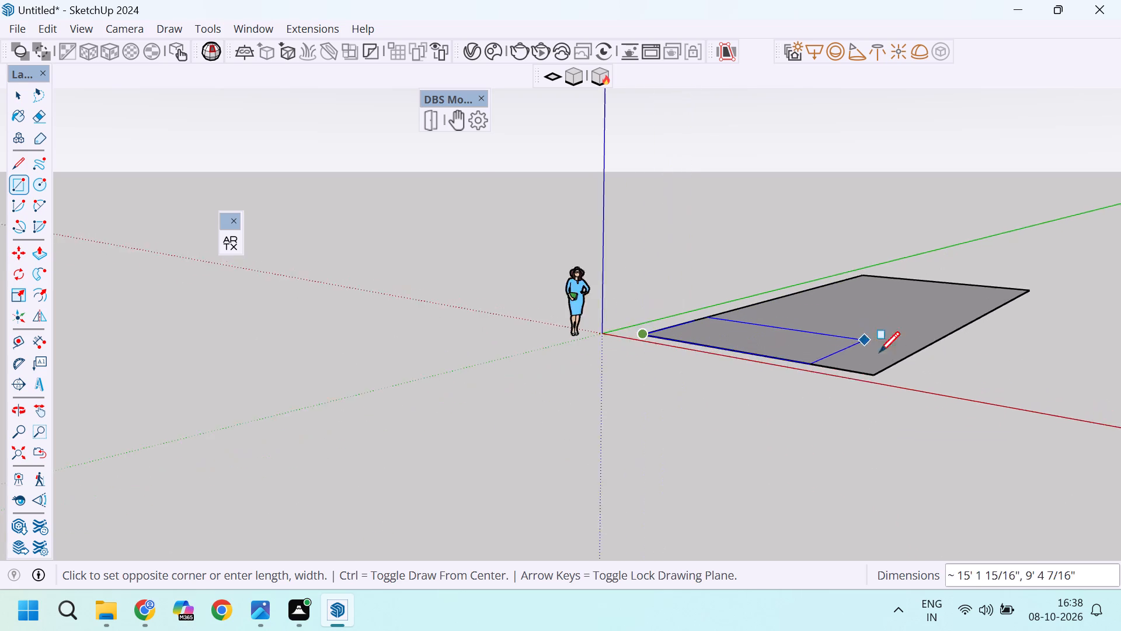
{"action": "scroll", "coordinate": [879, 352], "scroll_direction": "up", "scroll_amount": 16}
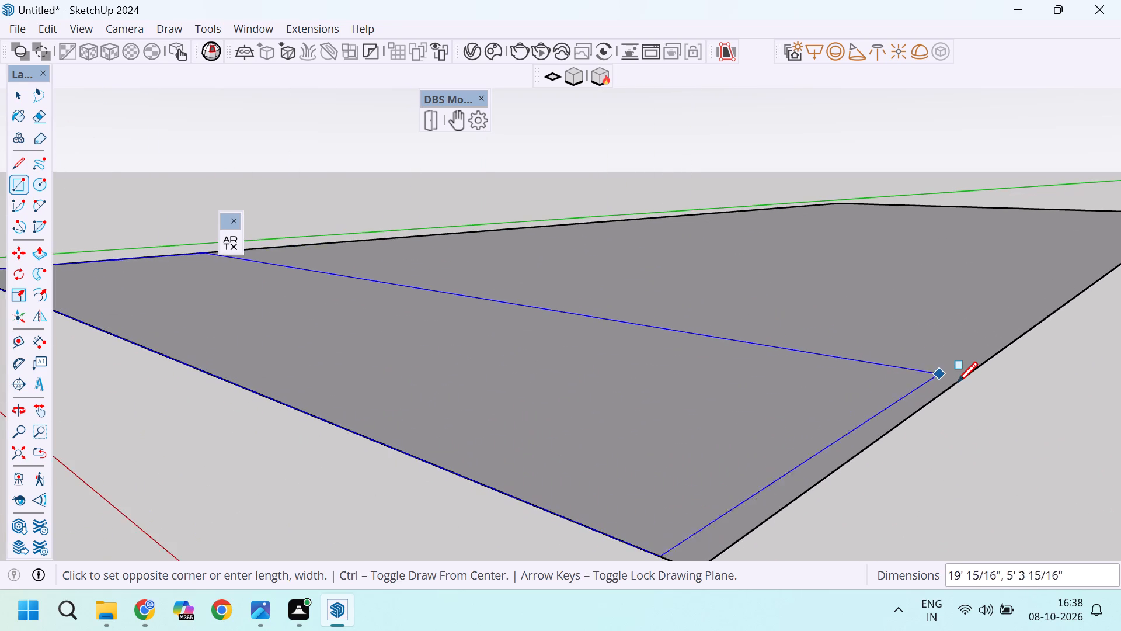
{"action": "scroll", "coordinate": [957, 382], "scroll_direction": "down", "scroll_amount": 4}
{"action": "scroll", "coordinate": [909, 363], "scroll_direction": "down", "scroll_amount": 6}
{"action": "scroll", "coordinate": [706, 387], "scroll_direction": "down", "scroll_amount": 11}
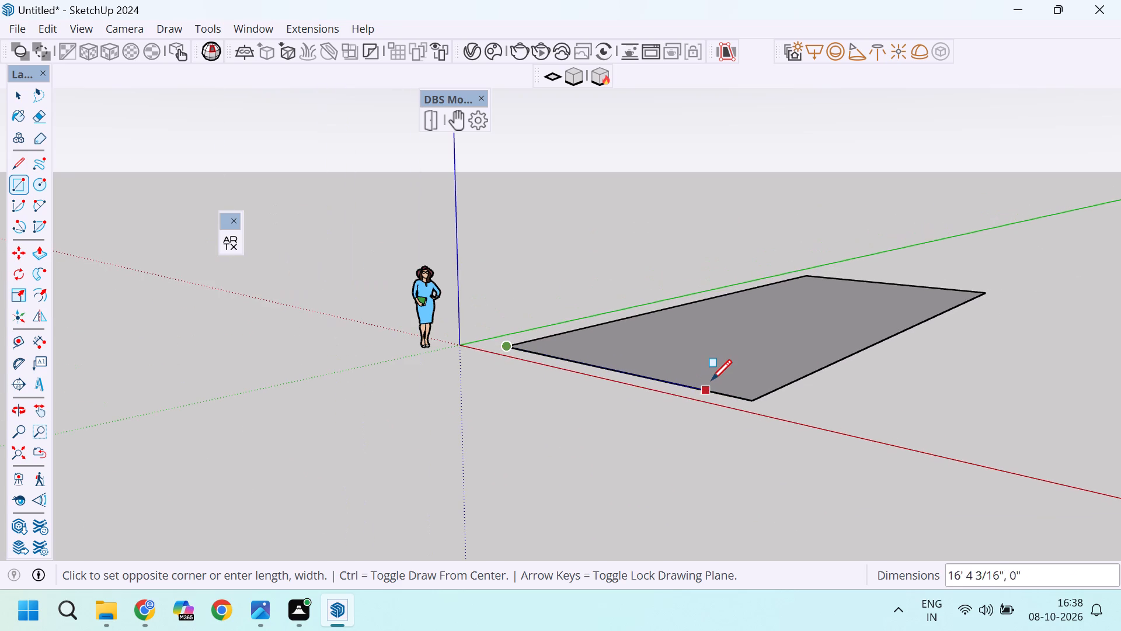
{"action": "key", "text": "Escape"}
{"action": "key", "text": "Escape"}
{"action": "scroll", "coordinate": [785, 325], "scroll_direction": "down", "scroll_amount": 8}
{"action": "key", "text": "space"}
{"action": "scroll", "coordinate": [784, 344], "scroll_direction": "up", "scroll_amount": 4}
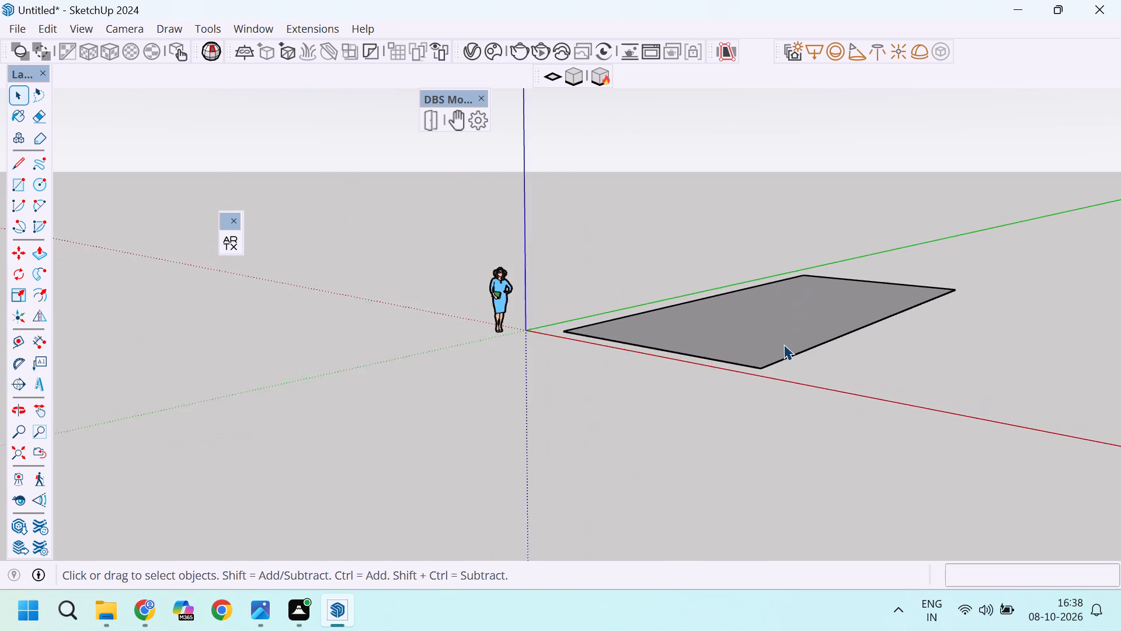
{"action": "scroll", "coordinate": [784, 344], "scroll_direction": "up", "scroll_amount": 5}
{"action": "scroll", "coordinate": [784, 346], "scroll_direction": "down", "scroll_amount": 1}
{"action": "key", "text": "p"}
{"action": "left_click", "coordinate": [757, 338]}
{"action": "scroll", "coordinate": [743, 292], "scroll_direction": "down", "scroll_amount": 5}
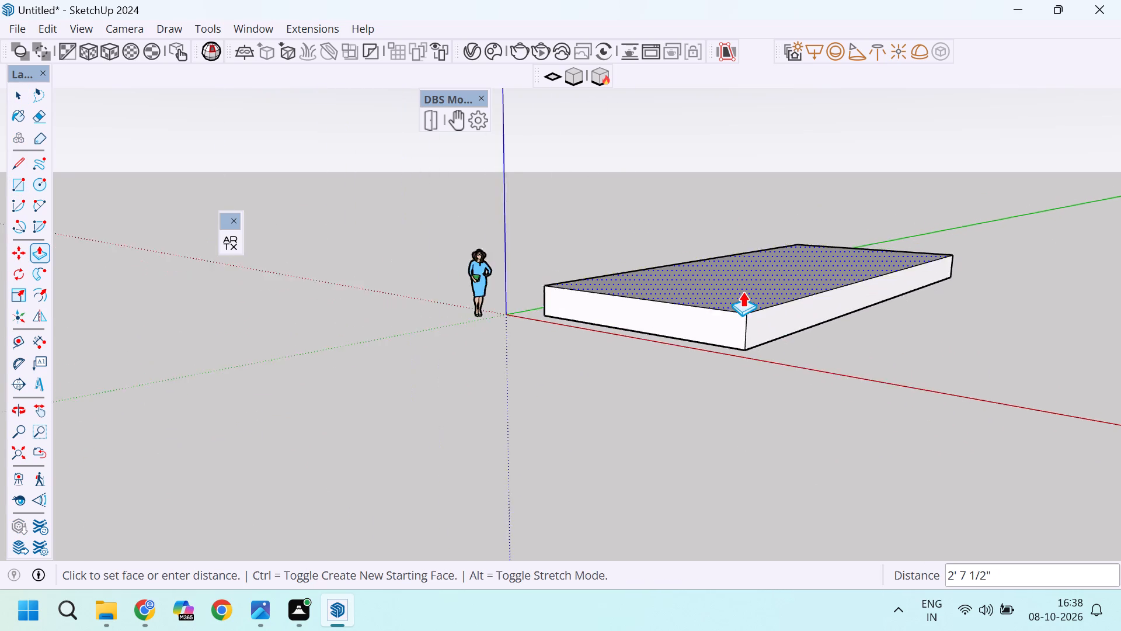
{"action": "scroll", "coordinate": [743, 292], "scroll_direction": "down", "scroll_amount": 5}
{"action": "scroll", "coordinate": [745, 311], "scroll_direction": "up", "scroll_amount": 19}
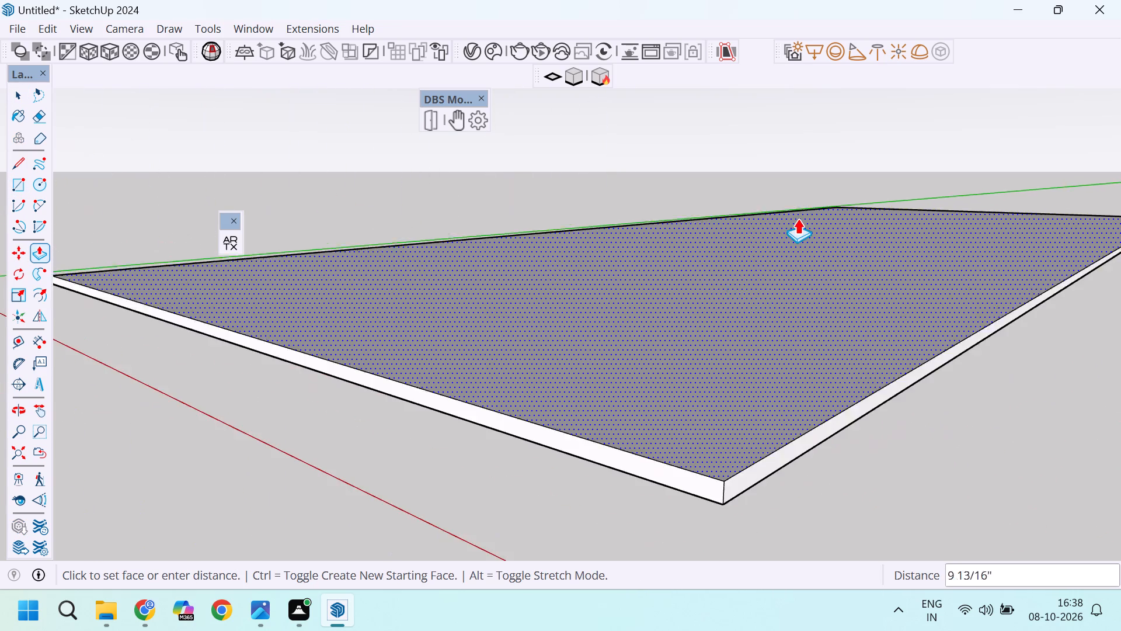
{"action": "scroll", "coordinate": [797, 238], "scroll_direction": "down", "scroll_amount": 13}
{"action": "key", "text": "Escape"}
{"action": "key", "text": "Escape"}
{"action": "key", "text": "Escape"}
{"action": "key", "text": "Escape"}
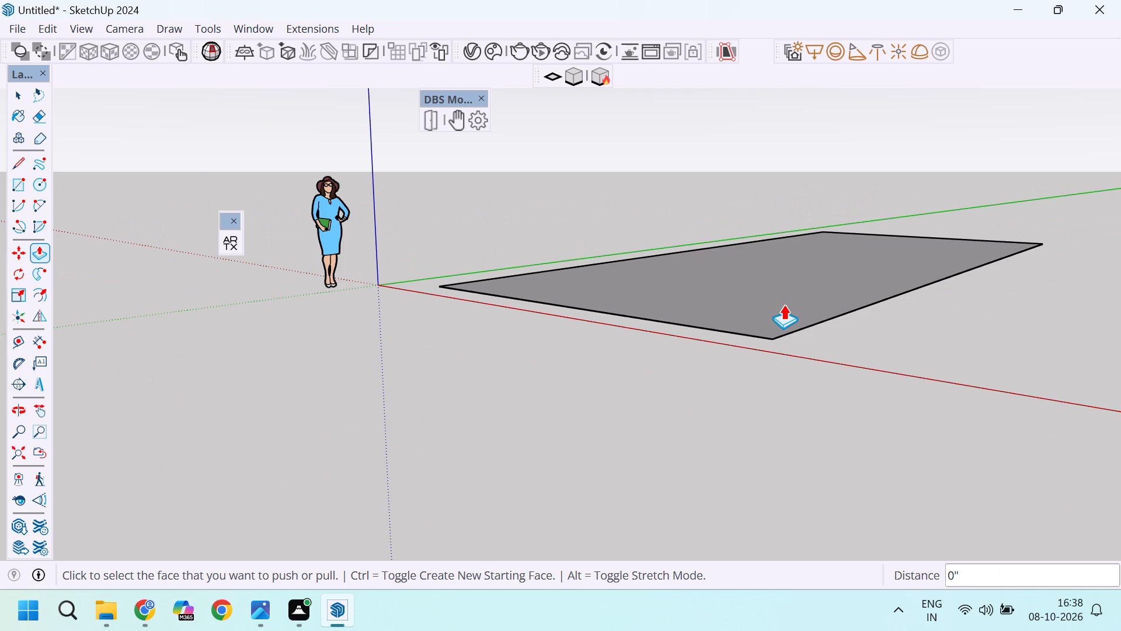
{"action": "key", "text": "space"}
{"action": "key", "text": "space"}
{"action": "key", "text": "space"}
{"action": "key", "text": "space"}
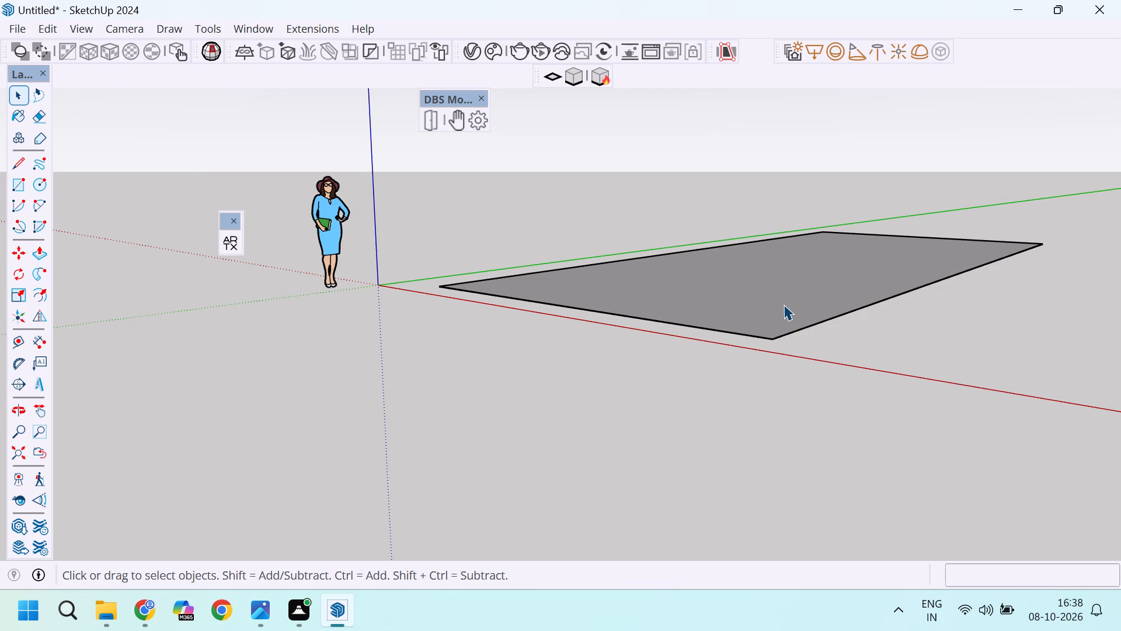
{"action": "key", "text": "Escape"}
Examine the base rectangle and its placement near the origin from several angles and distances.
{"action": "scroll", "coordinate": [823, 315], "scroll_direction": "down", "scroll_amount": 4}
{"action": "middle_click_drag", "start_coordinate": [774, 315], "coordinate": [698, 383]}
{"action": "scroll", "coordinate": [785, 349], "scroll_direction": "down", "scroll_amount": 10}
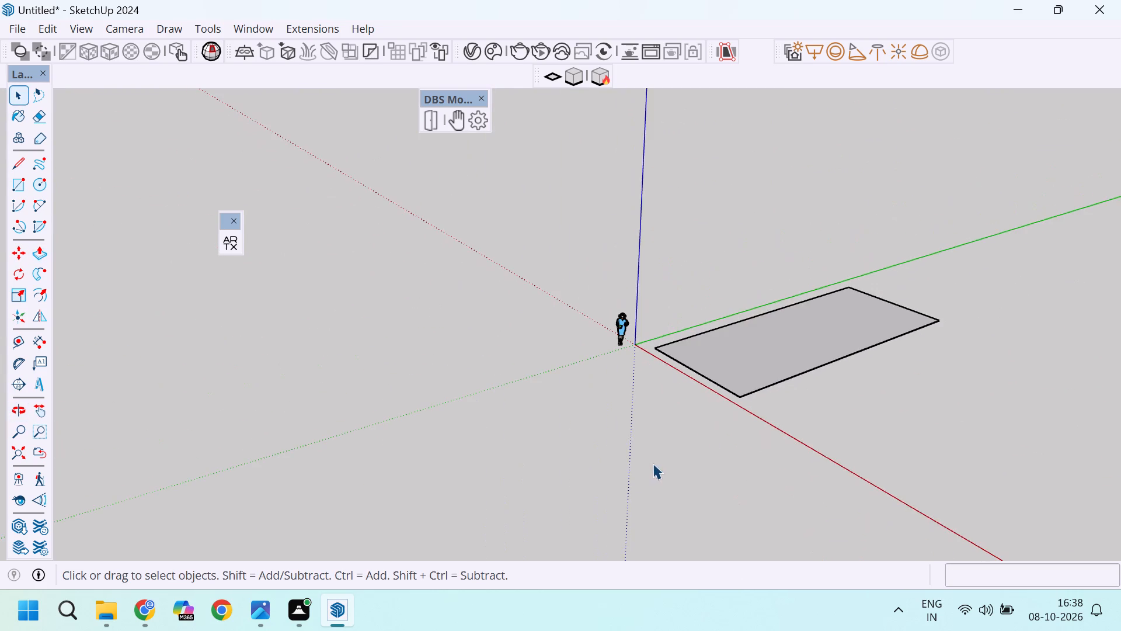
{"action": "scroll", "coordinate": [664, 455], "scroll_direction": "up", "scroll_amount": 4}
{"action": "scroll", "coordinate": [676, 355], "scroll_direction": "down", "scroll_amount": 4}
{"action": "scroll", "coordinate": [712, 340], "scroll_direction": "up", "scroll_amount": 5}
{"action": "middle_click_drag", "start_coordinate": [709, 345], "coordinate": [797, 336]}
{"action": "scroll", "coordinate": [740, 345], "scroll_direction": "up", "scroll_amount": 1}
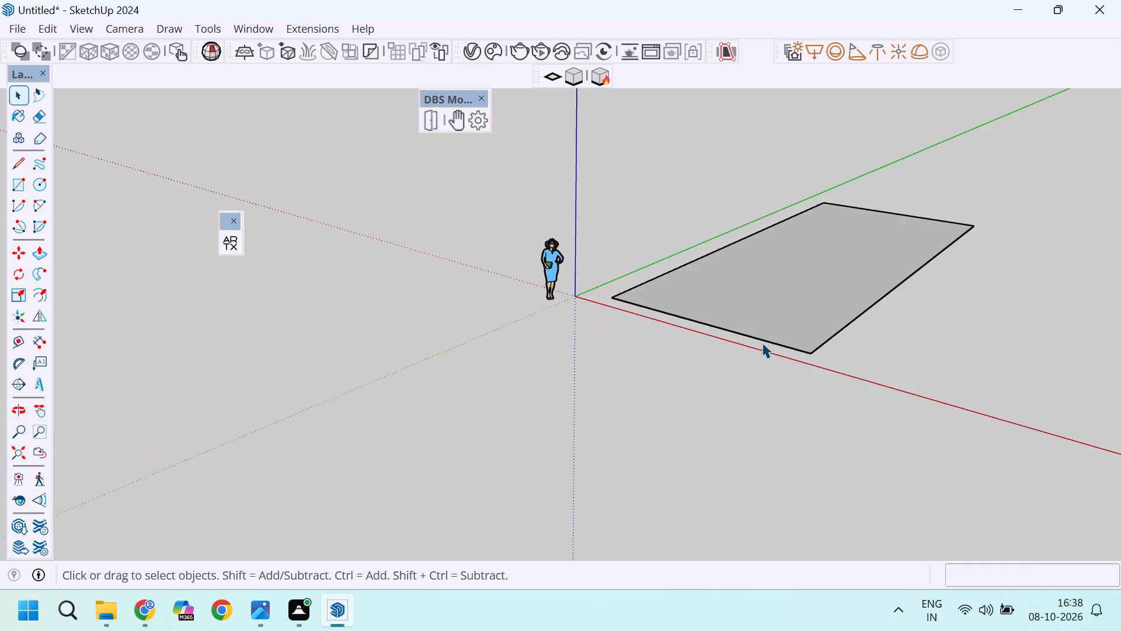
{"action": "scroll", "coordinate": [749, 349], "scroll_direction": "down", "scroll_amount": 5}
{"action": "scroll", "coordinate": [726, 354], "scroll_direction": "up", "scroll_amount": 6}
{"action": "middle_click_drag", "start_coordinate": [737, 327], "coordinate": [681, 285]}
{"action": "scroll", "coordinate": [560, 360], "scroll_direction": "up", "scroll_amount": 4}
{"action": "scroll", "coordinate": [372, 469], "scroll_direction": "down", "scroll_amount": 5}
{"action": "scroll", "coordinate": [627, 293], "scroll_direction": "up", "scroll_amount": 8}
{"action": "scroll", "coordinate": [452, 459], "scroll_direction": "down", "scroll_amount": 4}
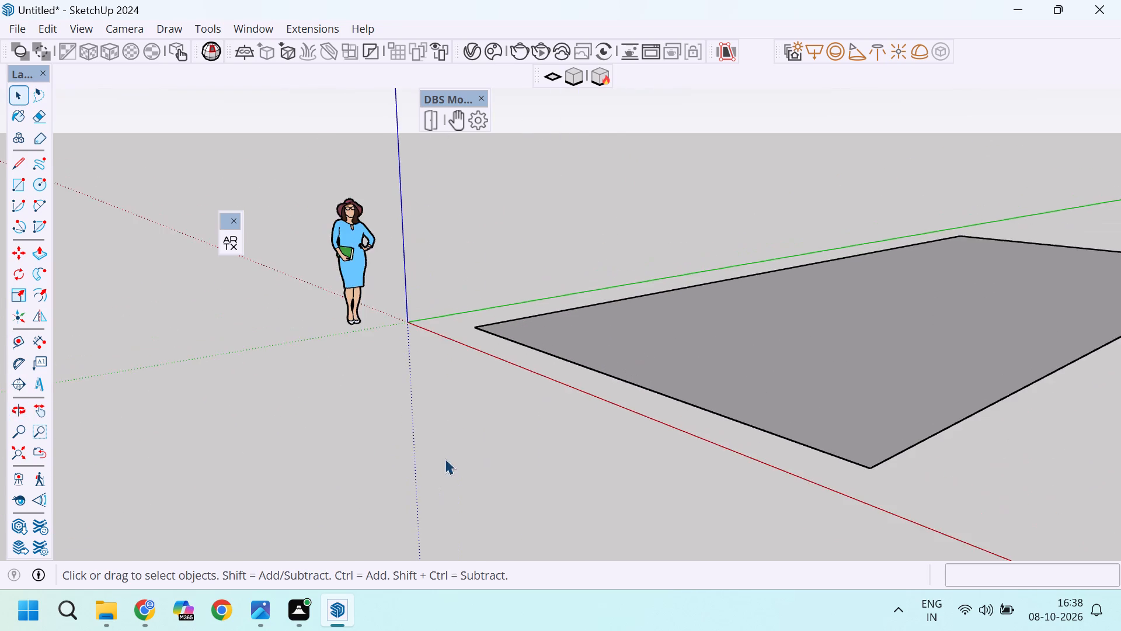
{"action": "scroll", "coordinate": [370, 425], "scroll_direction": "down", "scroll_amount": 5}
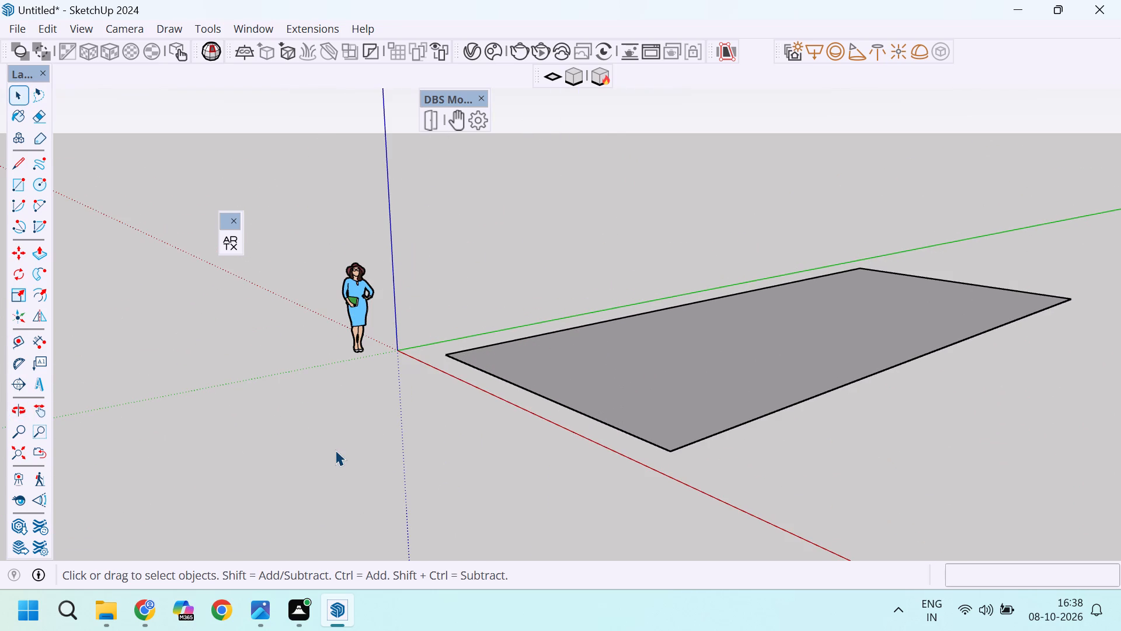
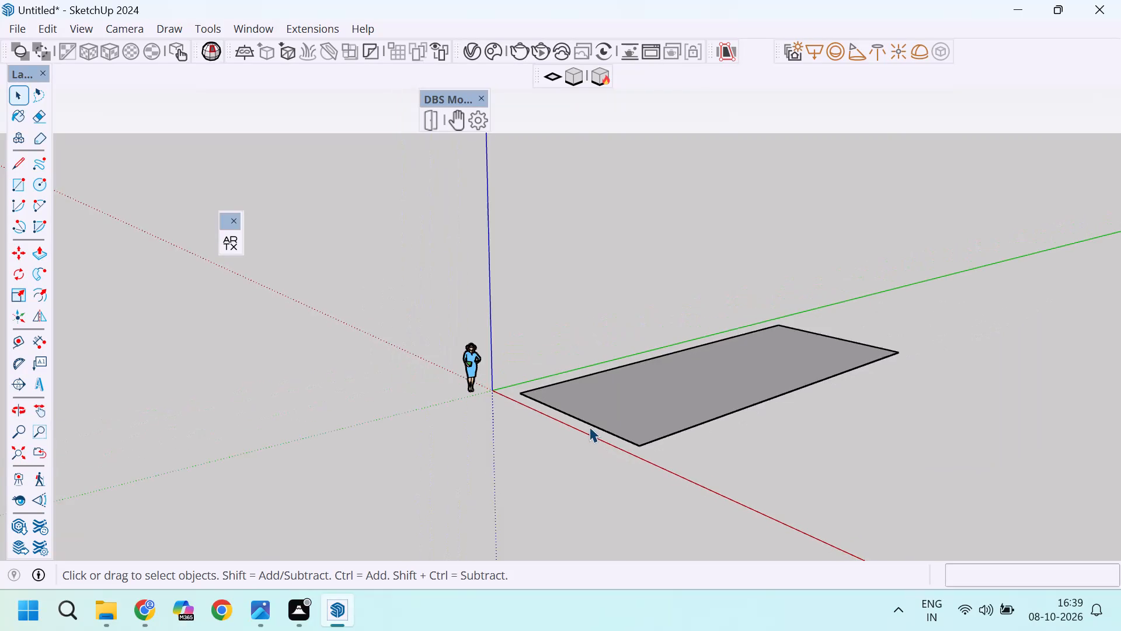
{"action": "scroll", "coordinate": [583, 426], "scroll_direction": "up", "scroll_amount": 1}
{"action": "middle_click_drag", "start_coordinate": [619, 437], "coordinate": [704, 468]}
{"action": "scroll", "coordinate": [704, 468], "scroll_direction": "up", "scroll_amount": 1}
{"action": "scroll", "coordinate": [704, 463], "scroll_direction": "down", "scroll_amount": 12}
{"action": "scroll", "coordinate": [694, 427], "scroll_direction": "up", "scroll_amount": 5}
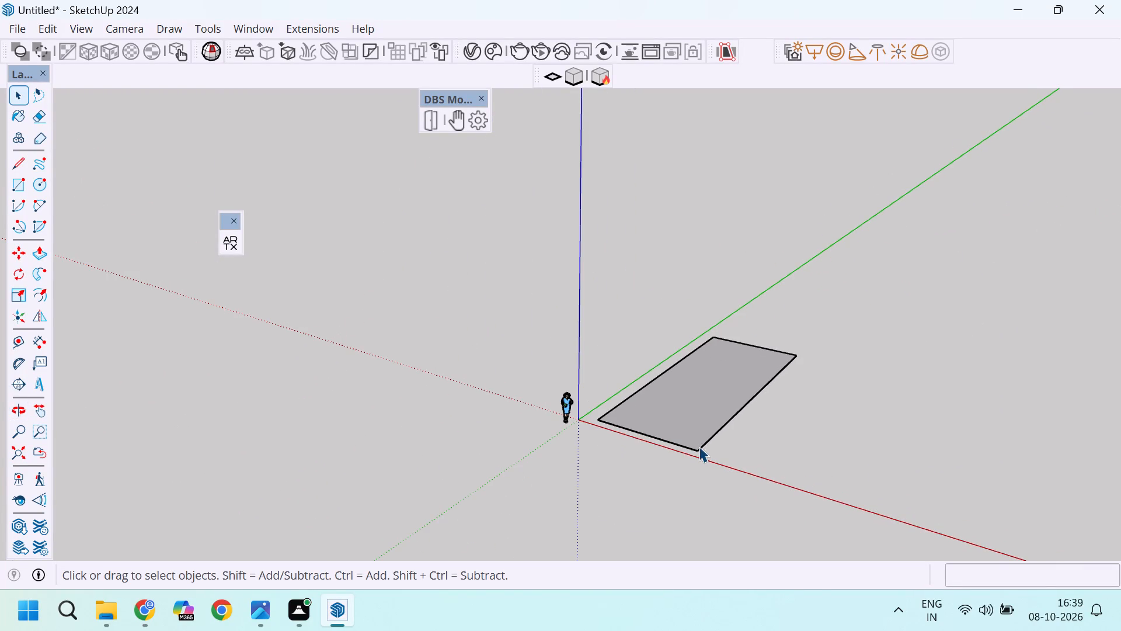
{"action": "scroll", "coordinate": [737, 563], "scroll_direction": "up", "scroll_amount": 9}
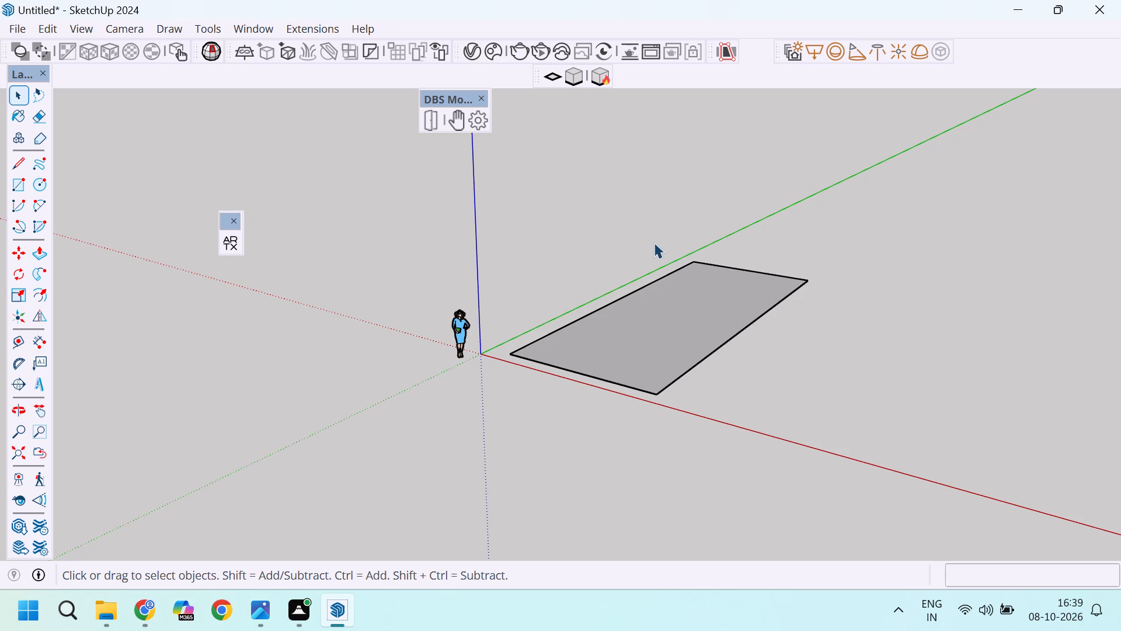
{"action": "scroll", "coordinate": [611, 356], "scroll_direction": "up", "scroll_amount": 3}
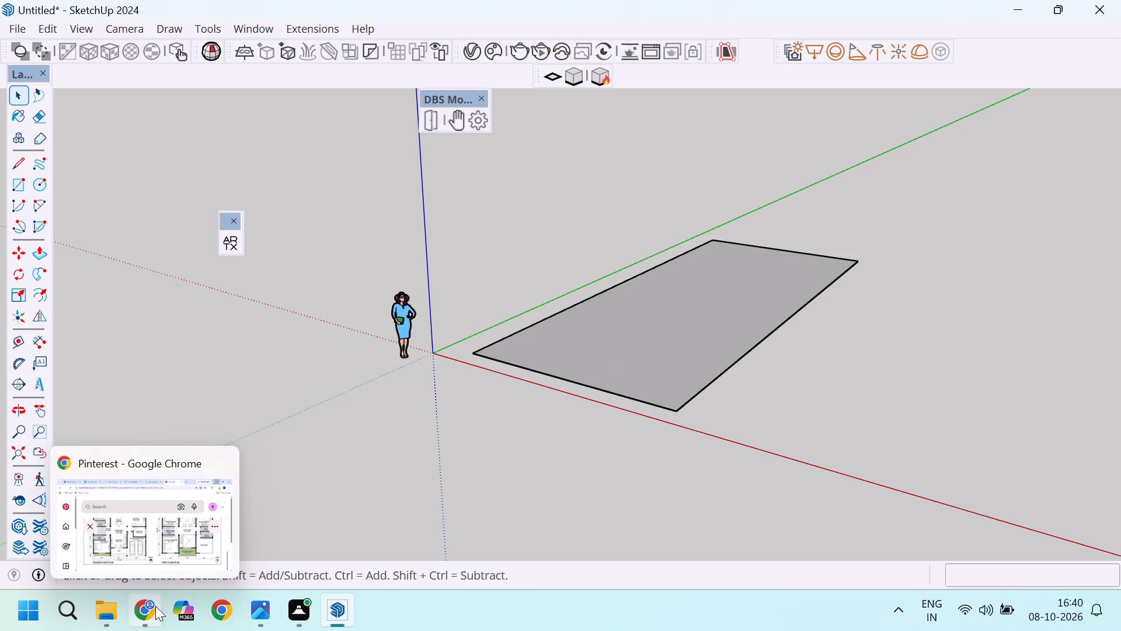
Switch to Chrome, look up the house plan's overall footprint and room dimensions in the "give dimensions" answer, and return to SketchUp.
{"action": "left_click", "coordinate": [174, 537]}
{"action": "left_click", "coordinate": [589, 11]}
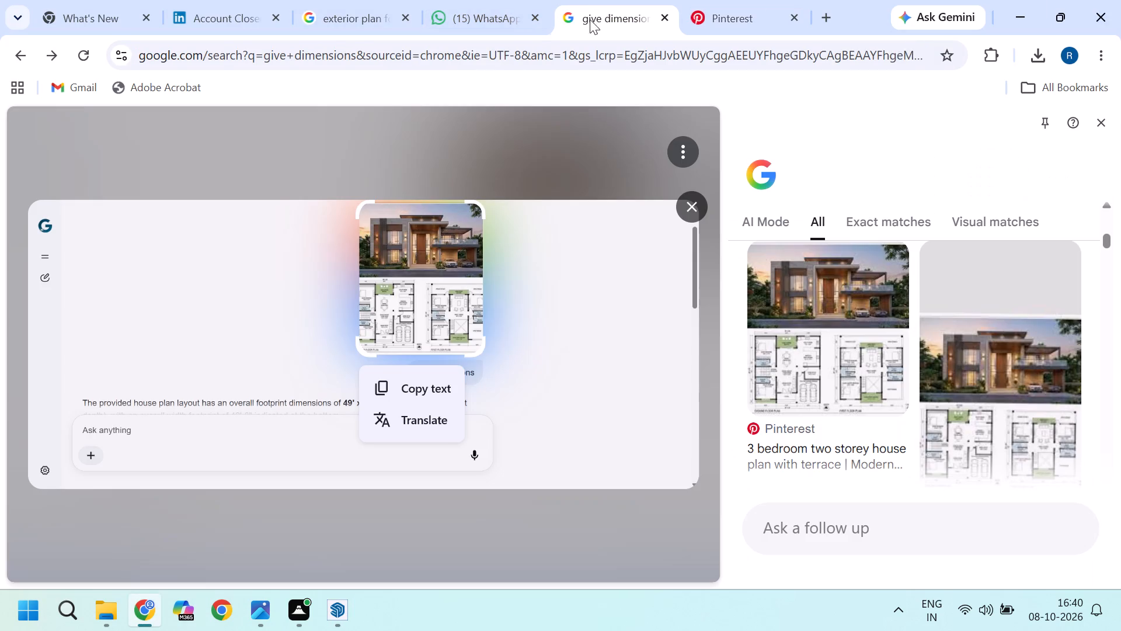
{"action": "key", "text": "Escape"}
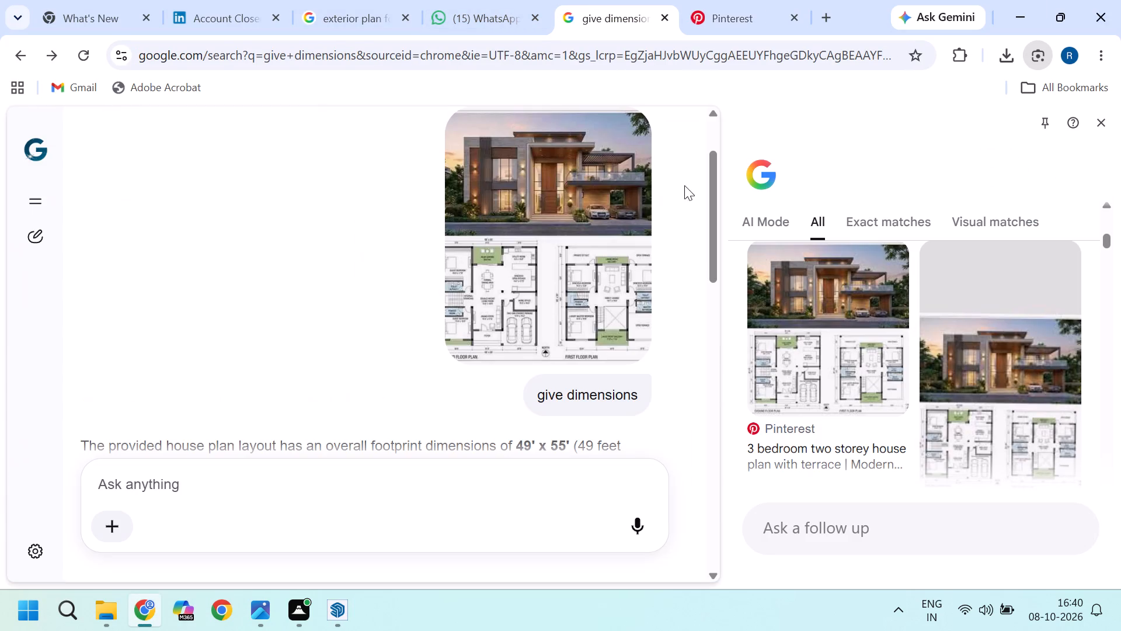
{"action": "scroll", "coordinate": [460, 362], "scroll_direction": "down", "scroll_amount": 2}
{"action": "scroll", "coordinate": [355, 382], "scroll_direction": "down", "scroll_amount": 1}
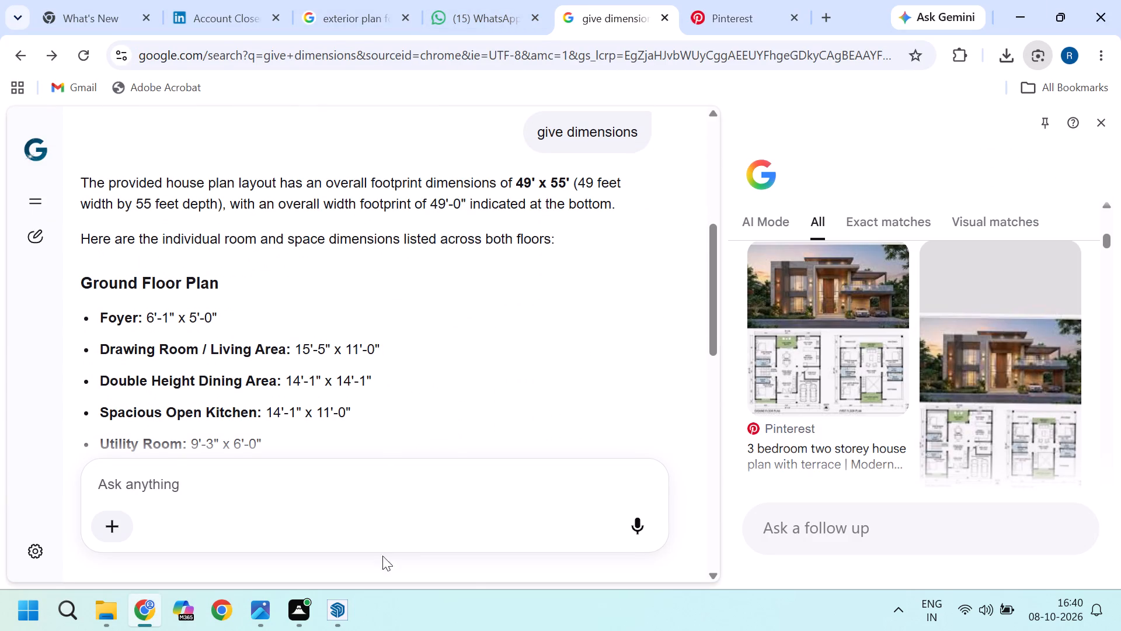
{"action": "left_click", "coordinate": [378, 541]}
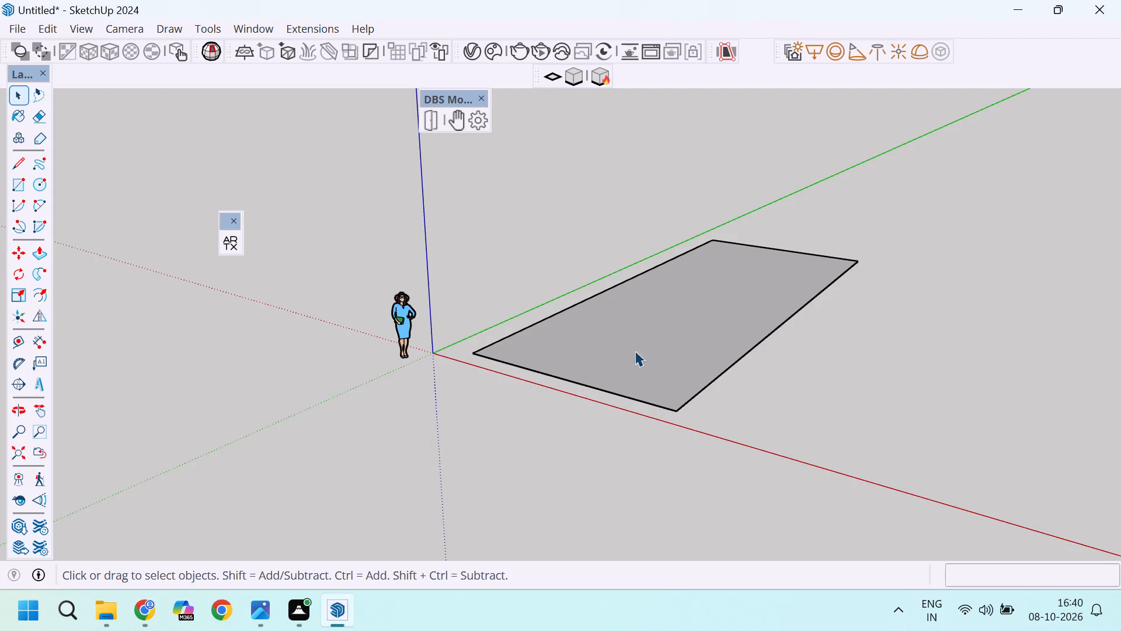
Undo the existing base rectangle to clear the ground plane.
{"action": "scroll", "coordinate": [597, 360], "scroll_direction": "down", "scroll_amount": 4}
{"action": "key", "text": "ctrl+z"}
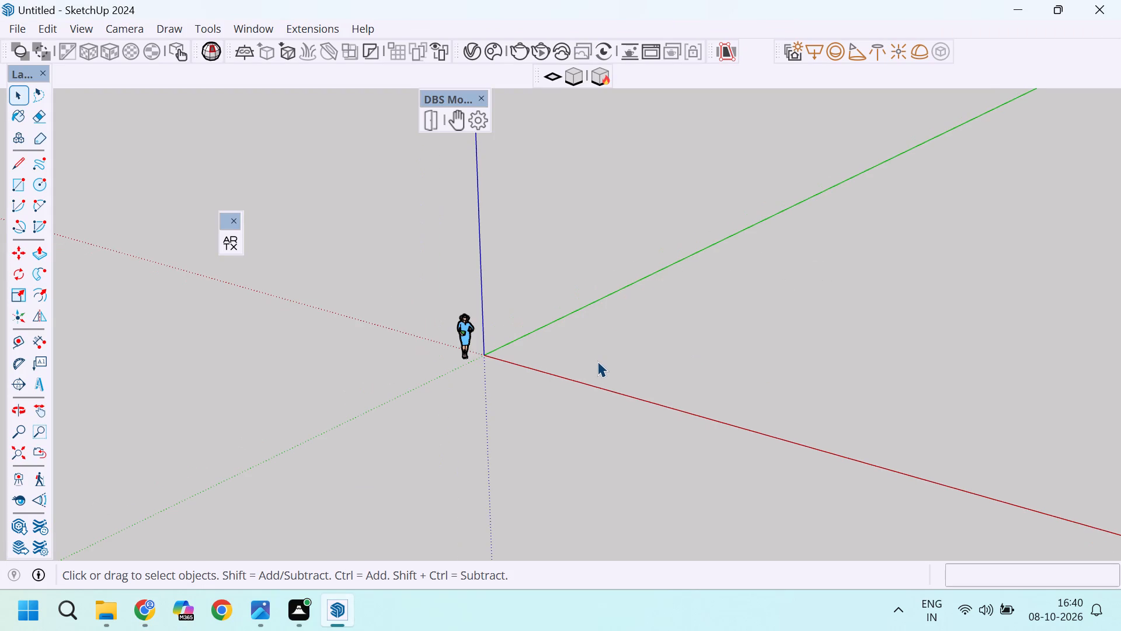
Draw a 49' by 55' rectangle on the ground plane beside the origin.
{"action": "key", "text": "r"}
{"action": "left_click", "coordinate": [580, 355]}
{"action": "middle_click_drag", "start_coordinate": [1011, 318], "coordinate": [1061, 306]}
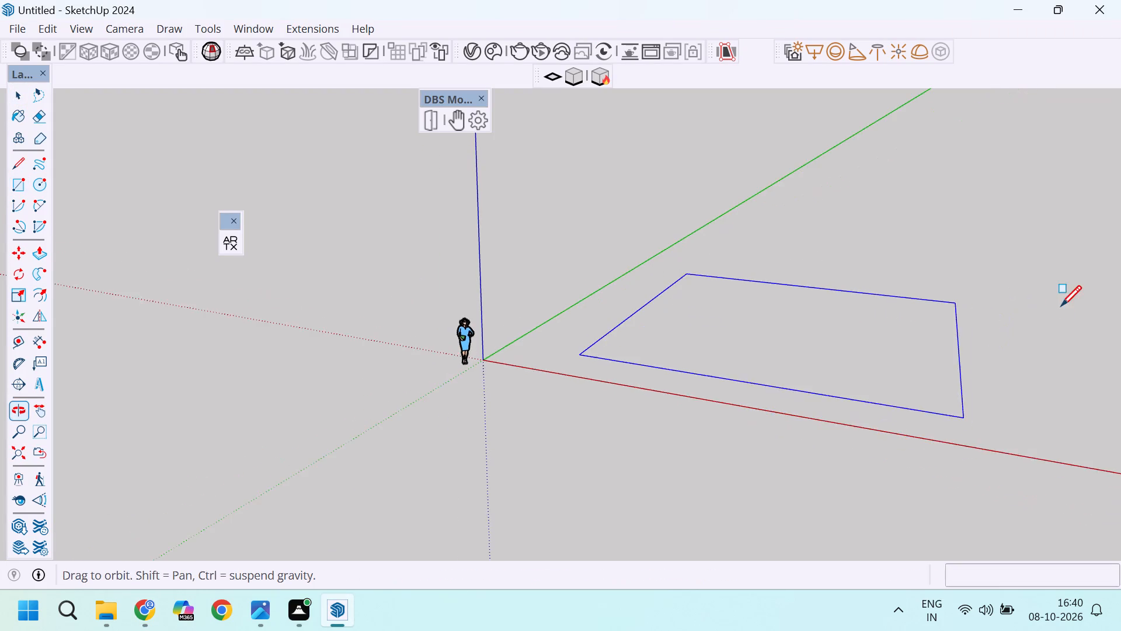
{"action": "scroll", "coordinate": [1005, 285], "scroll_direction": "down", "scroll_amount": 4}
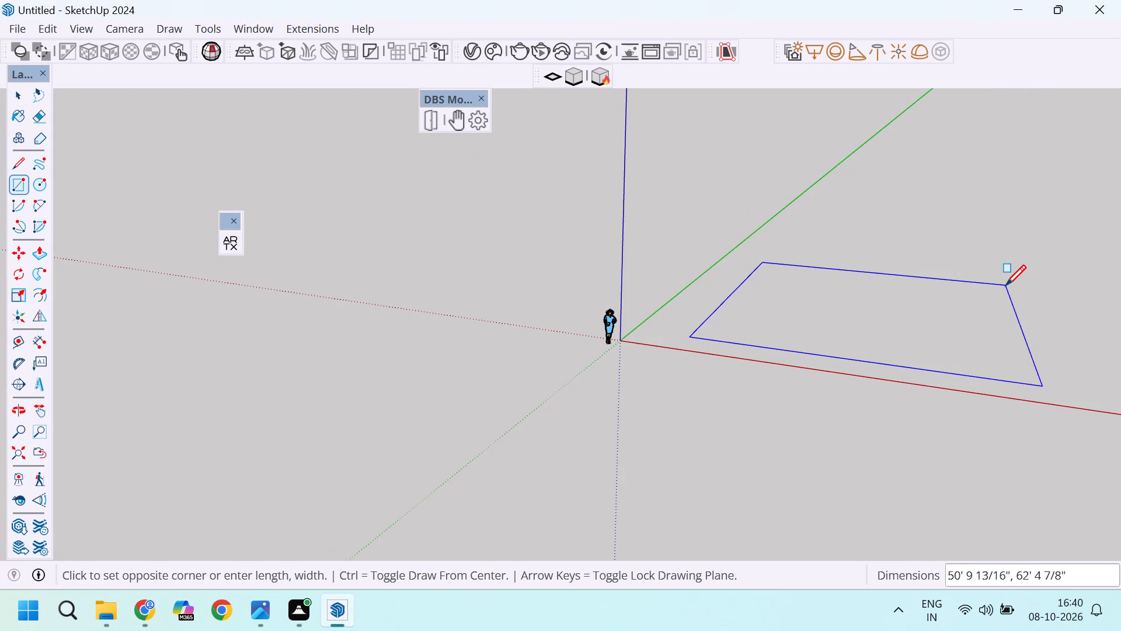
{"action": "type", "text": "49"}
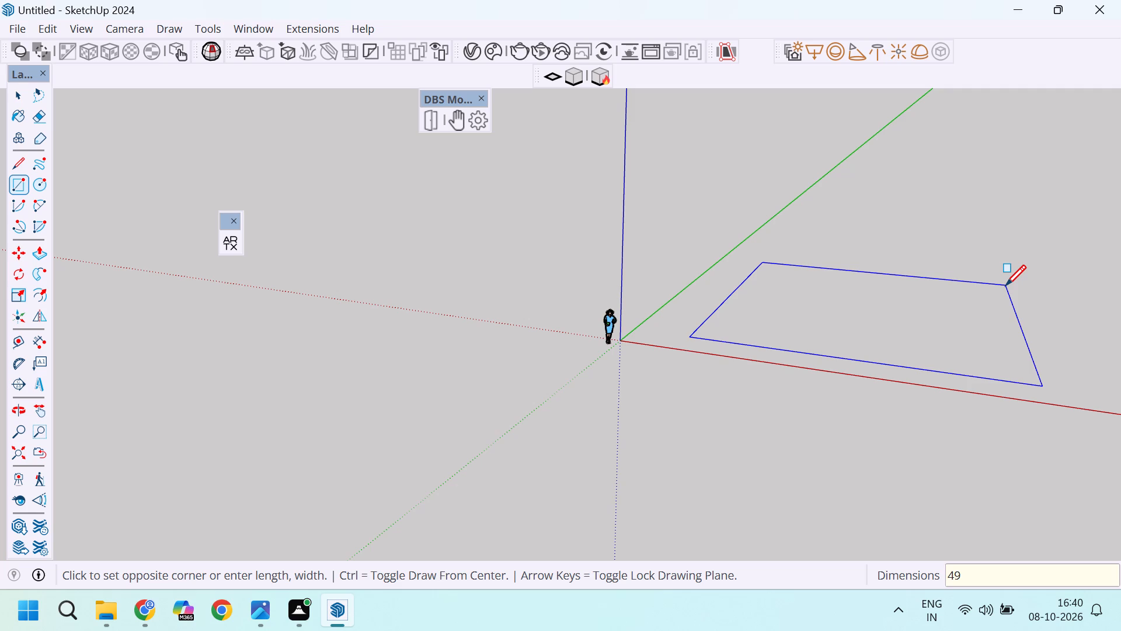
{"action": "type", "text": "',"}
{"action": "type", "text": "55'"}
{"action": "key", "text": "Return"}
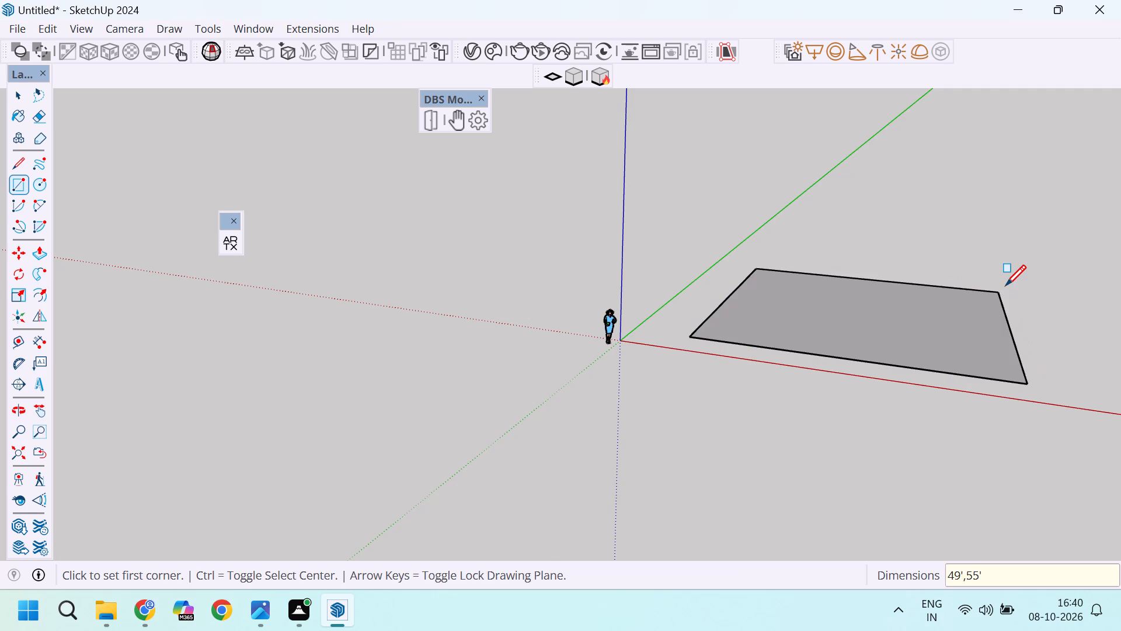
{"action": "key", "text": "space"}
Push/Pull the rectangle's face up 6" to form a floor slab.
{"action": "scroll", "coordinate": [938, 363], "scroll_direction": "up", "scroll_amount": 6}
{"action": "key", "text": "p"}
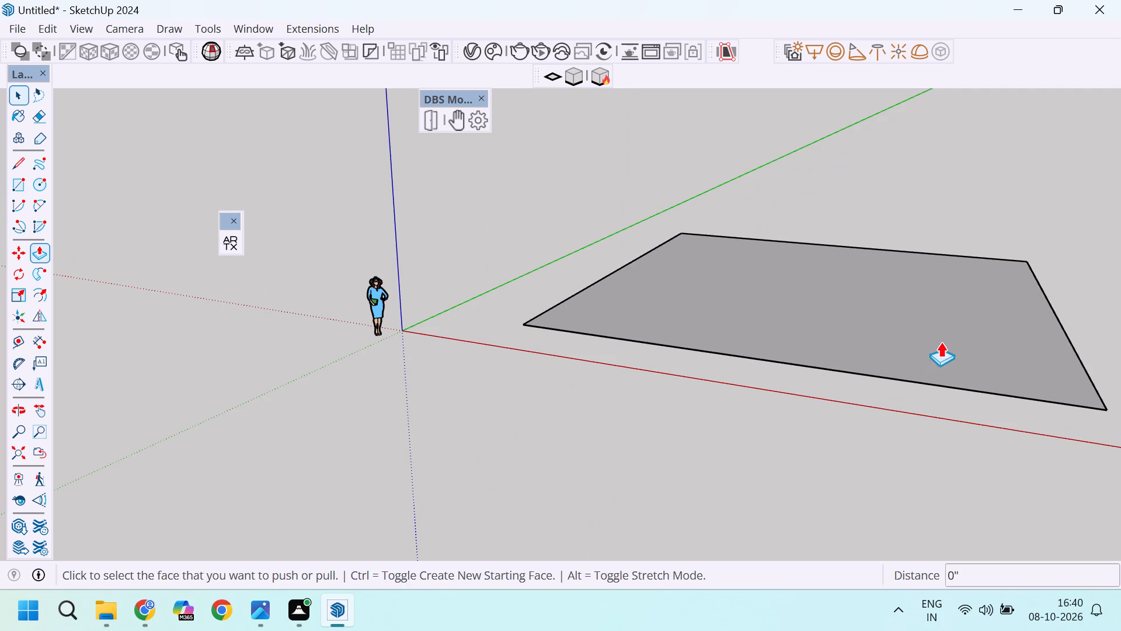
{"action": "left_click", "coordinate": [941, 342]}
{"action": "key", "text": "6"}
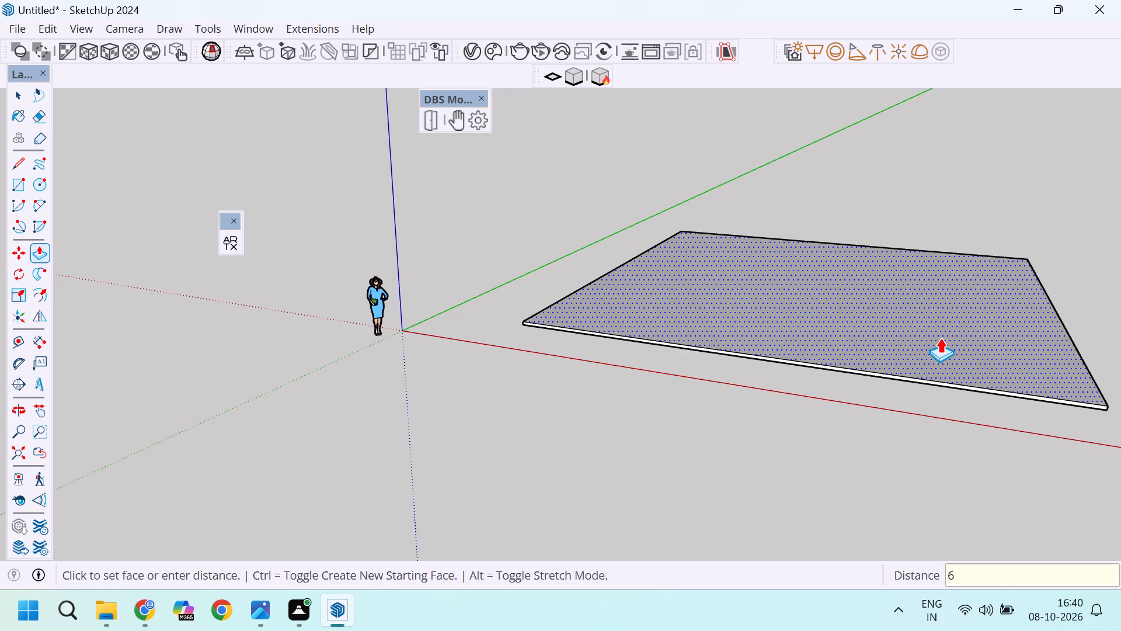
{"action": "key", "text": "Return"}
{"action": "key", "text": "space"}
Select all of the slab's connected geometry and make it a group.
{"action": "triple_click", "coordinate": [940, 338]}
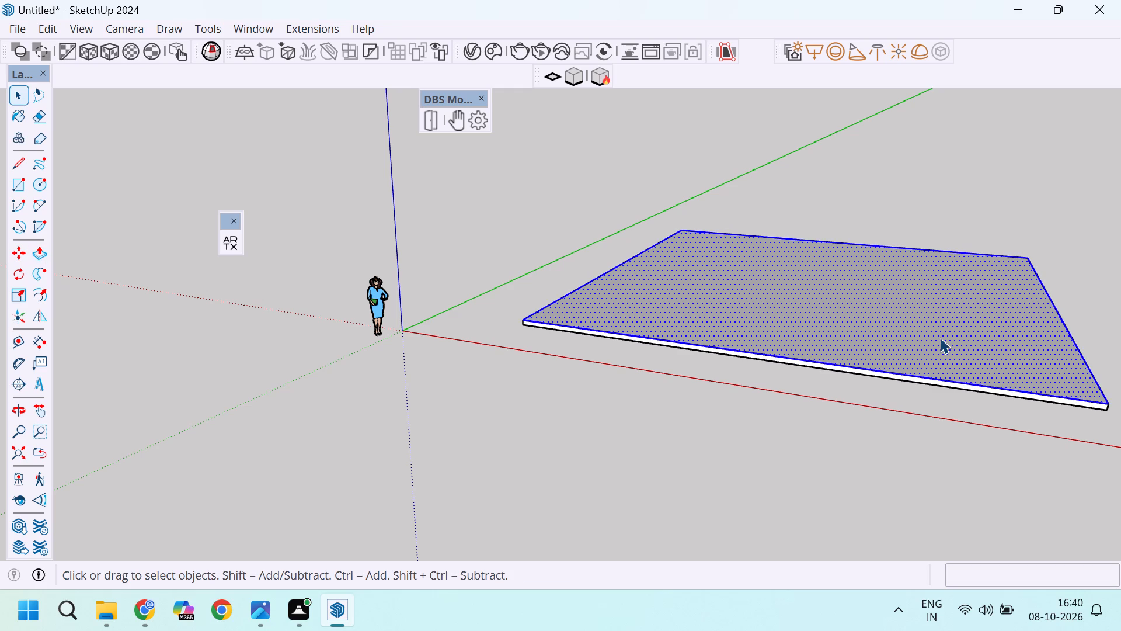
{"action": "left_click", "coordinate": [940, 338]}
{"action": "right_click", "coordinate": [940, 338]}
{"action": "left_click", "coordinate": [1005, 167]}
Deselect the slab group and examine its shape and placement from several angles and distances.
{"action": "scroll", "coordinate": [551, 265], "scroll_direction": "down", "scroll_amount": 10}
{"action": "middle_click_drag", "start_coordinate": [958, 301], "coordinate": [792, 328]}
{"action": "middle_click_drag", "start_coordinate": [792, 328], "coordinate": [785, 321]}
{"action": "middle_click_drag", "start_coordinate": [785, 320], "coordinate": [772, 306]}
{"action": "scroll", "coordinate": [782, 318], "scroll_direction": "up", "scroll_amount": 1}
{"action": "scroll", "coordinate": [713, 345], "scroll_direction": "up", "scroll_amount": 10}
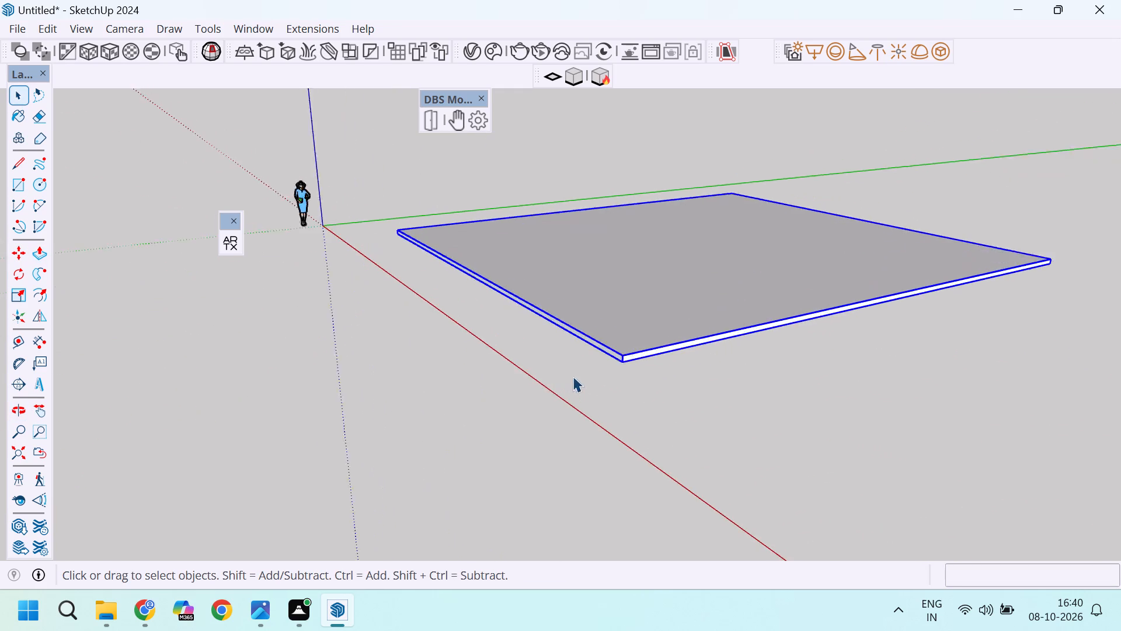
{"action": "middle_click_drag", "start_coordinate": [627, 375], "coordinate": [838, 341]}
{"action": "scroll", "coordinate": [861, 330], "scroll_direction": "down", "scroll_amount": 5}
{"action": "middle_click_drag", "start_coordinate": [818, 313], "coordinate": [748, 348]}
{"action": "scroll", "coordinate": [761, 339], "scroll_direction": "down", "scroll_amount": 4}
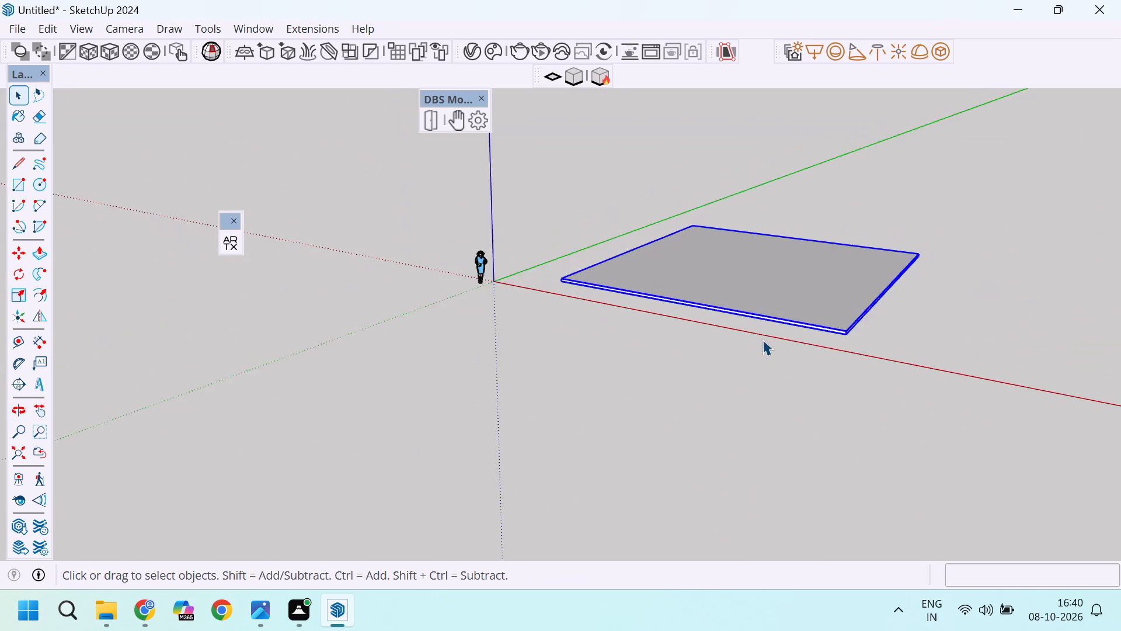
{"action": "scroll", "coordinate": [763, 339], "scroll_direction": "down", "scroll_amount": 6}
{"action": "scroll", "coordinate": [865, 326], "scroll_direction": "up", "scroll_amount": 4}
{"action": "left_click", "coordinate": [892, 305]}
{"action": "scroll", "coordinate": [601, 288], "scroll_direction": "up", "scroll_amount": 4}
{"action": "middle_click_drag", "start_coordinate": [591, 313], "coordinate": [615, 311]}
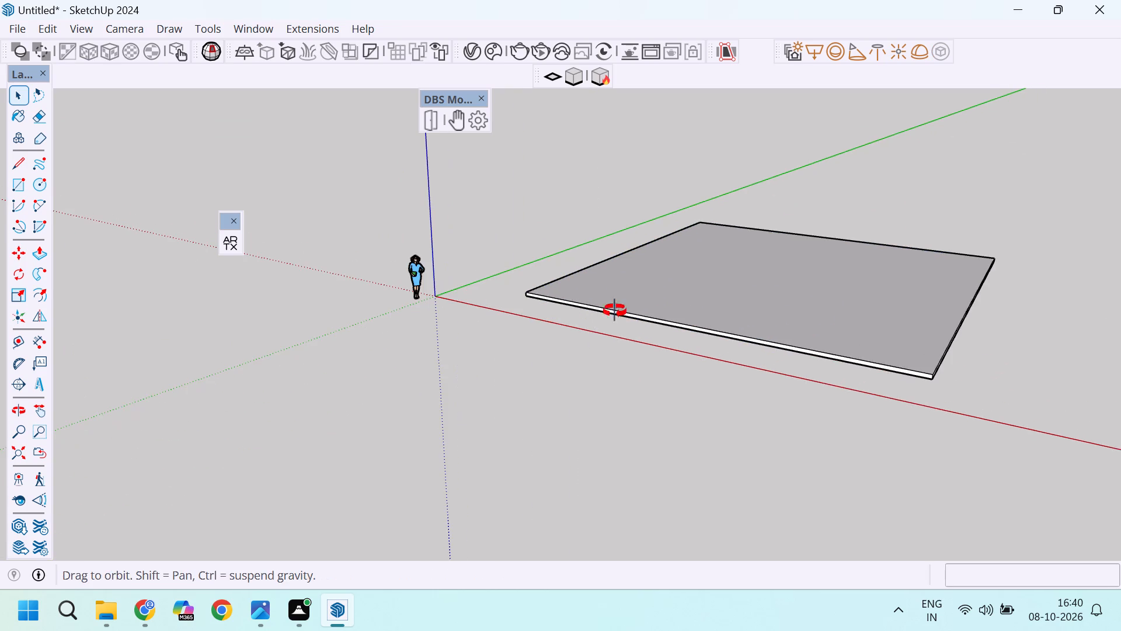
{"action": "middle_click_drag", "start_coordinate": [615, 311], "coordinate": [717, 311]}
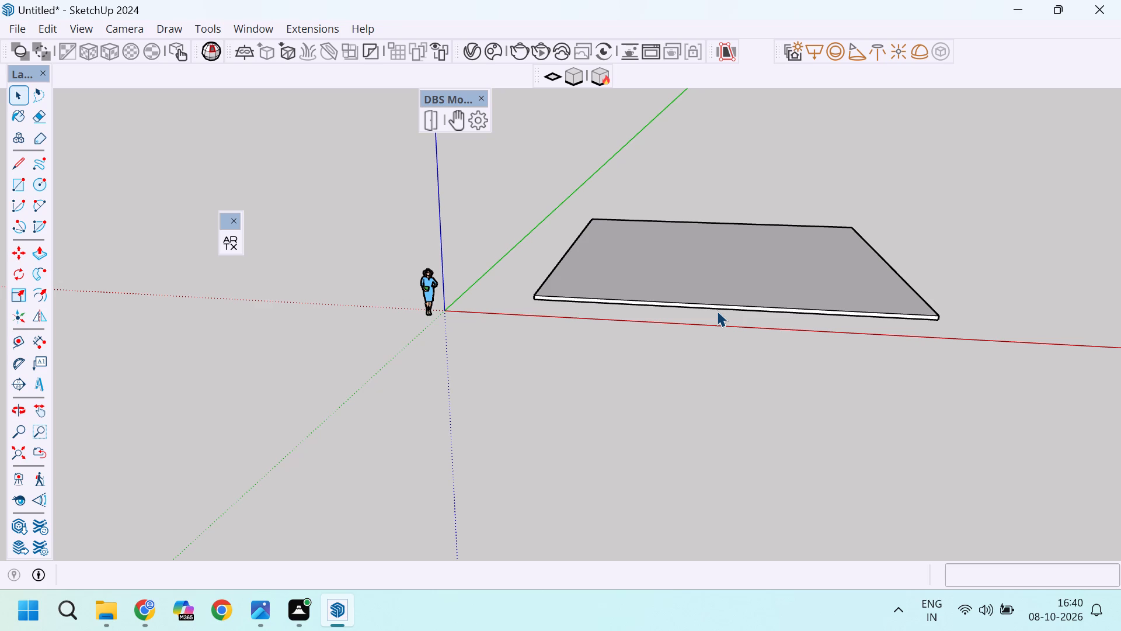
Place a Tape Measure guide 9" inside the slab's edge that runs alongside the green axis.
{"action": "scroll", "coordinate": [709, 304], "scroll_direction": "up", "scroll_amount": 2}
{"action": "key", "text": "t"}
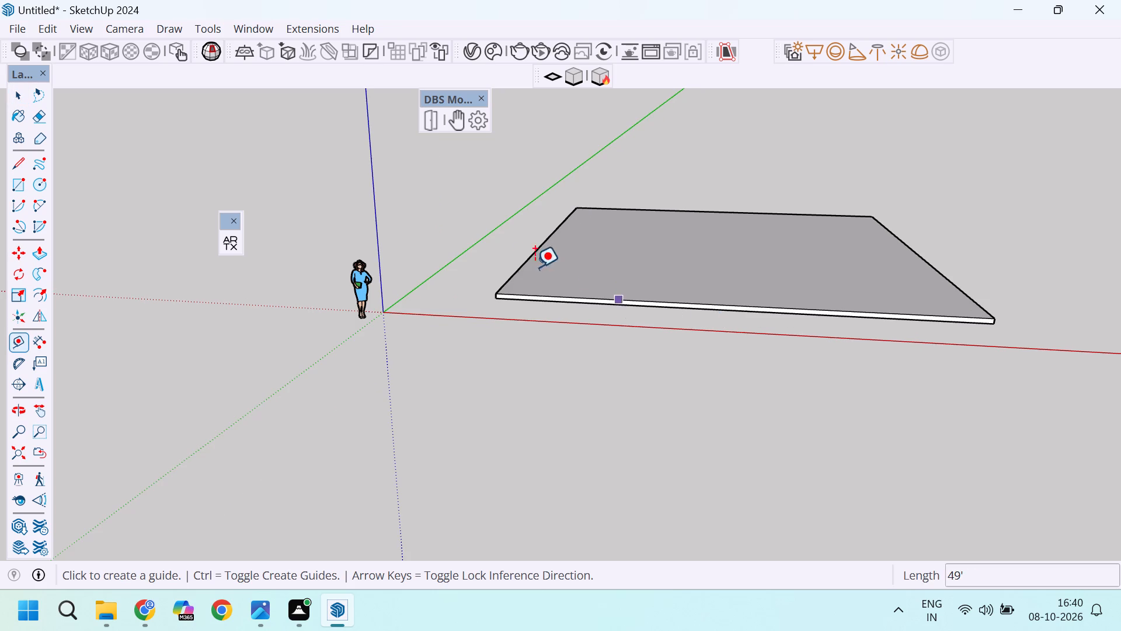
{"action": "scroll", "coordinate": [526, 267], "scroll_direction": "up", "scroll_amount": 6}
{"action": "middle_click_drag", "start_coordinate": [521, 273], "coordinate": [486, 395]}
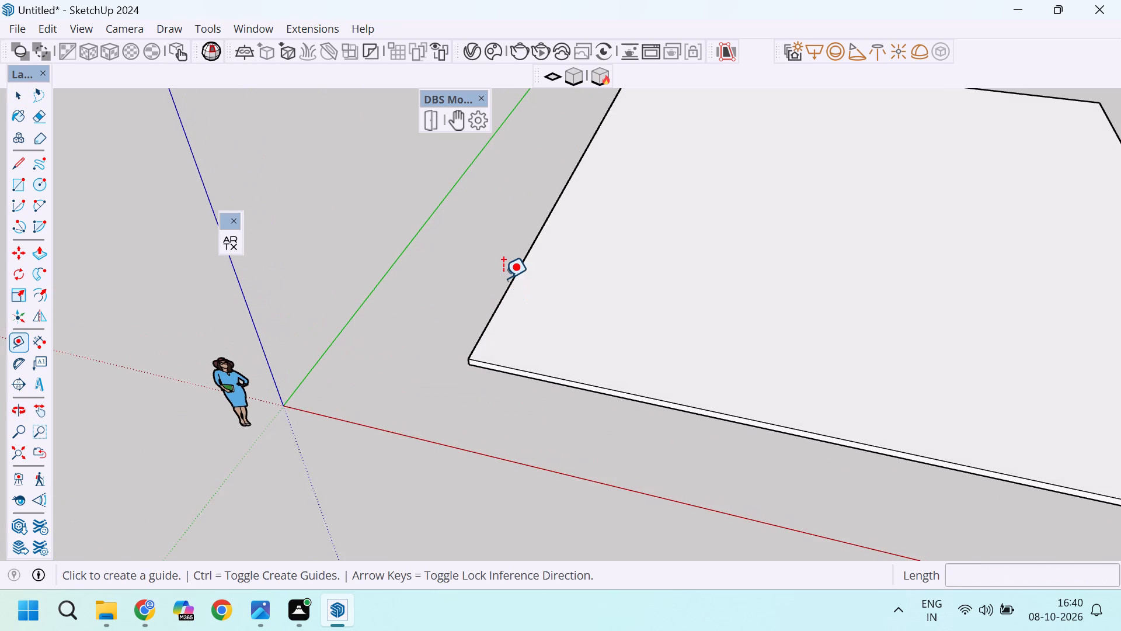
{"action": "left_click", "coordinate": [513, 285]}
{"action": "scroll", "coordinate": [530, 290], "scroll_direction": "up", "scroll_amount": 14}
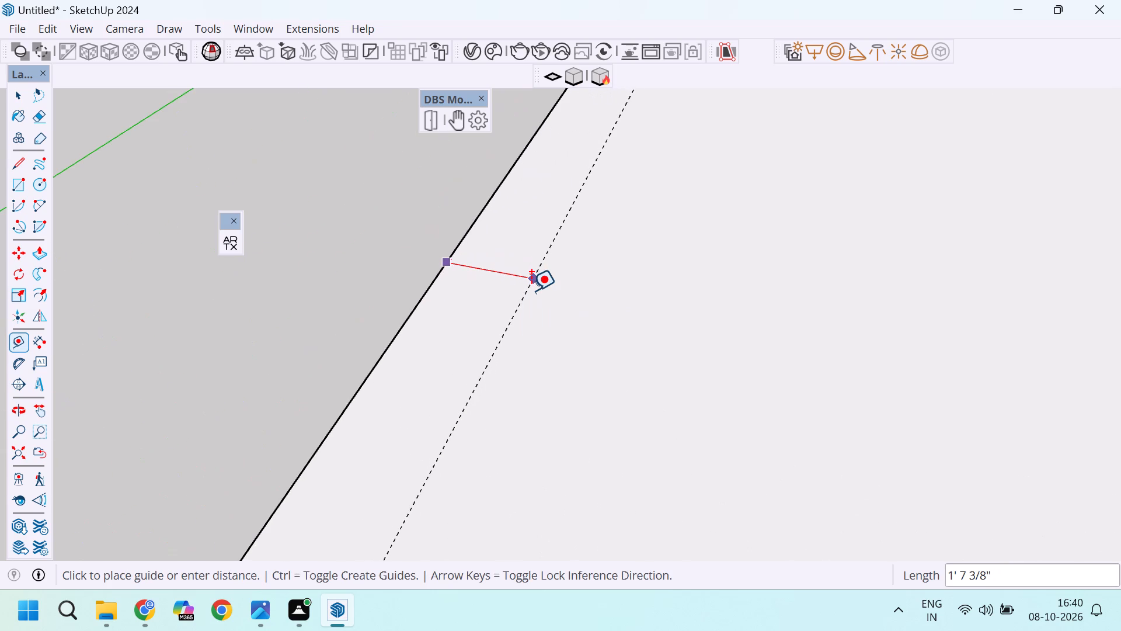
{"action": "key", "text": "9"}
{"action": "key", "text": "Return"}
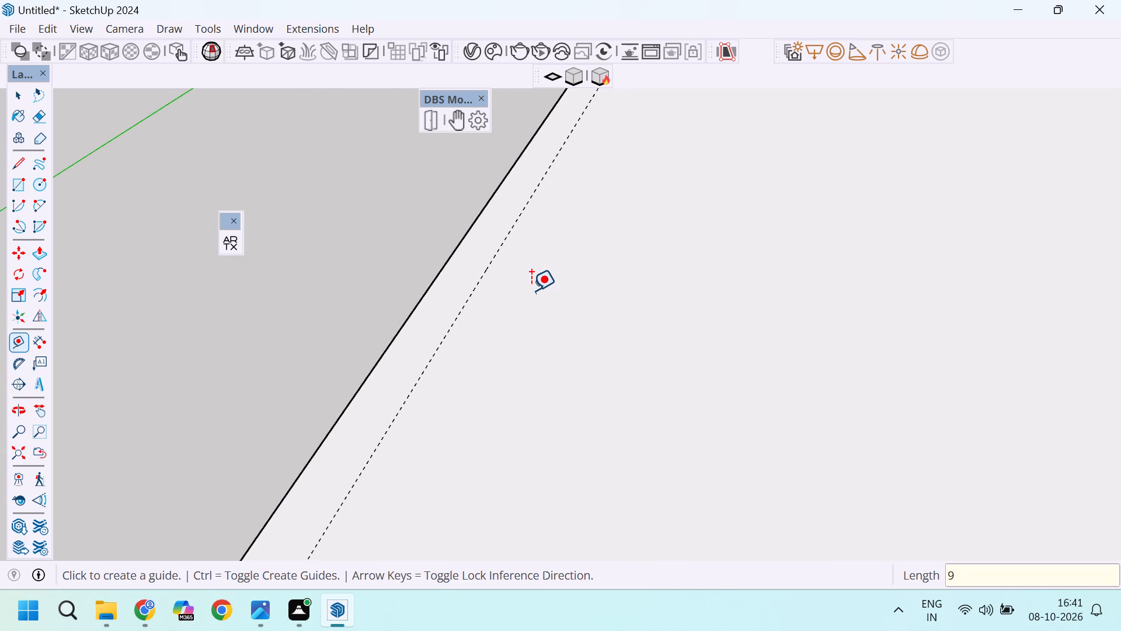
Place a guide 9" inside the slab's back edge, the one farthest from the red axis.
{"action": "scroll", "coordinate": [531, 290], "scroll_direction": "down", "scroll_amount": 5}
{"action": "scroll", "coordinate": [531, 290], "scroll_direction": "down", "scroll_amount": 20}
{"action": "scroll", "coordinate": [531, 290], "scroll_direction": "down", "scroll_amount": 1}
{"action": "scroll", "coordinate": [602, 182], "scroll_direction": "up", "scroll_amount": 6}
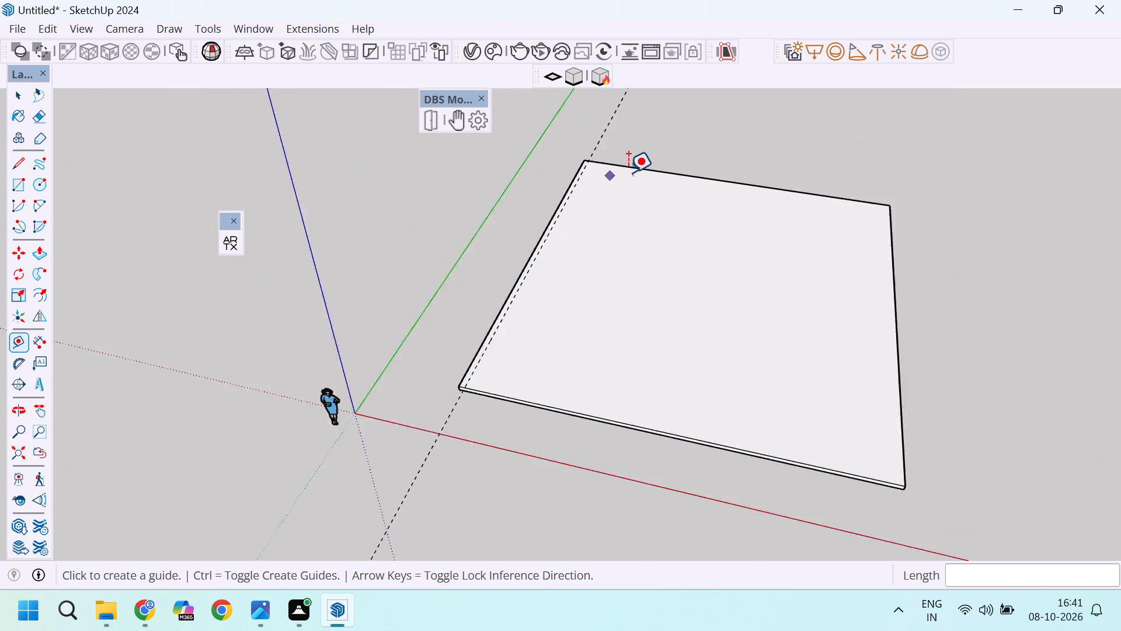
{"action": "scroll", "coordinate": [628, 172], "scroll_direction": "up", "scroll_amount": 5}
{"action": "left_click_drag", "start_coordinate": [660, 162], "coordinate": [655, 164]}
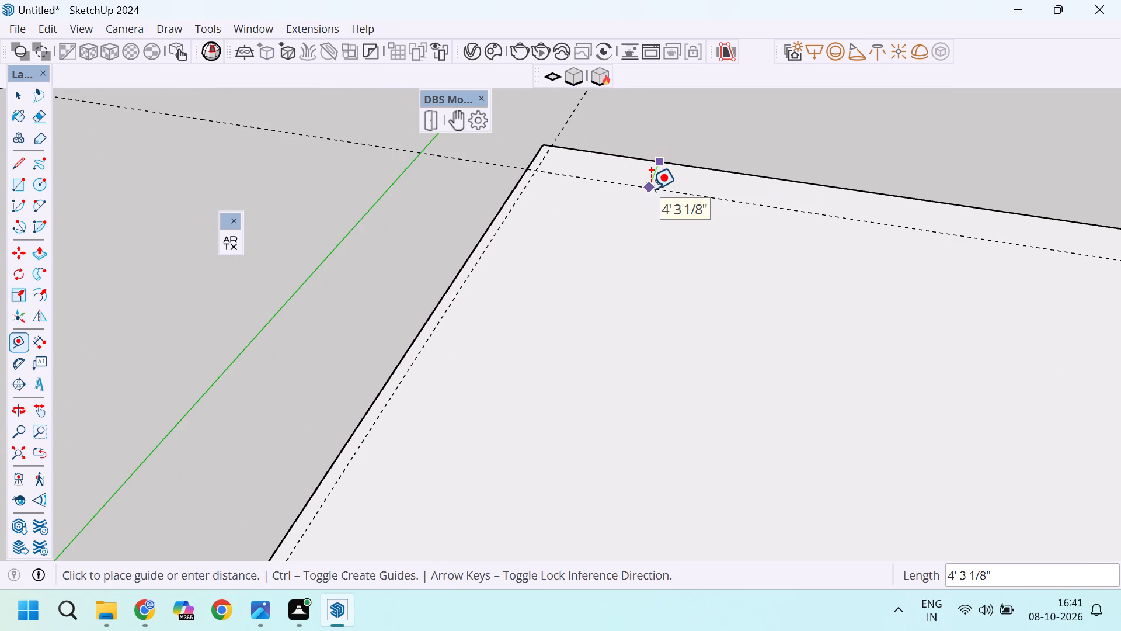
{"action": "key", "text": "9"}
{"action": "key", "text": "Return"}
Place a guide 9" inside the slab's side edge farthest from the green axis.
{"action": "scroll", "coordinate": [552, 186], "scroll_direction": "down", "scroll_amount": 7}
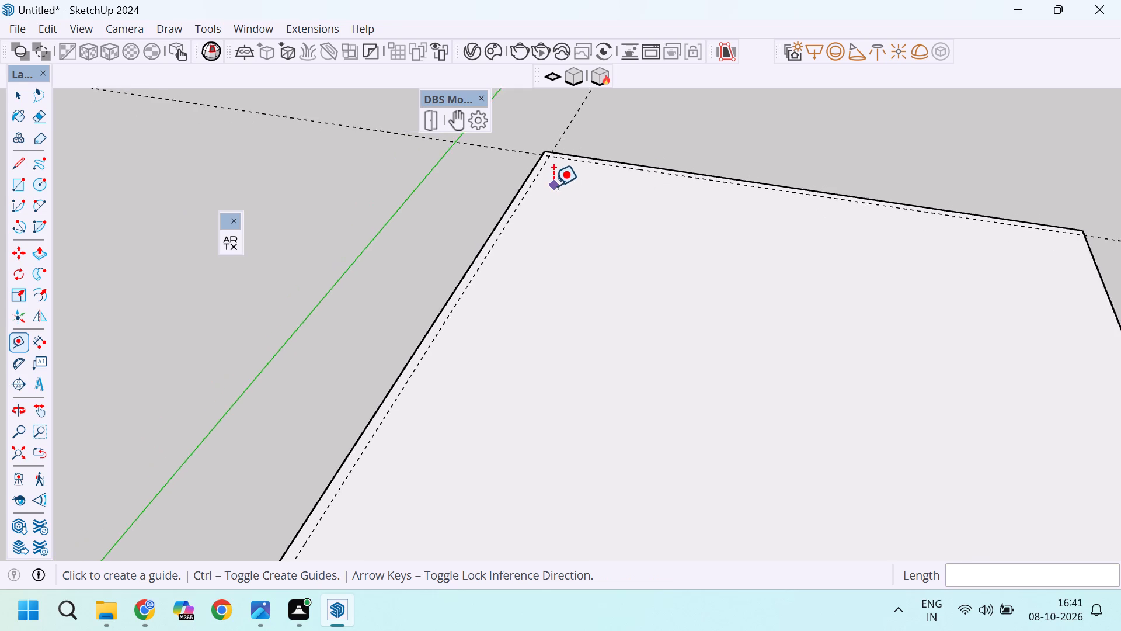
{"action": "scroll", "coordinate": [553, 186], "scroll_direction": "down", "scroll_amount": 8}
{"action": "scroll", "coordinate": [674, 227], "scroll_direction": "up", "scroll_amount": 10}
{"action": "left_click", "coordinate": [771, 279]}
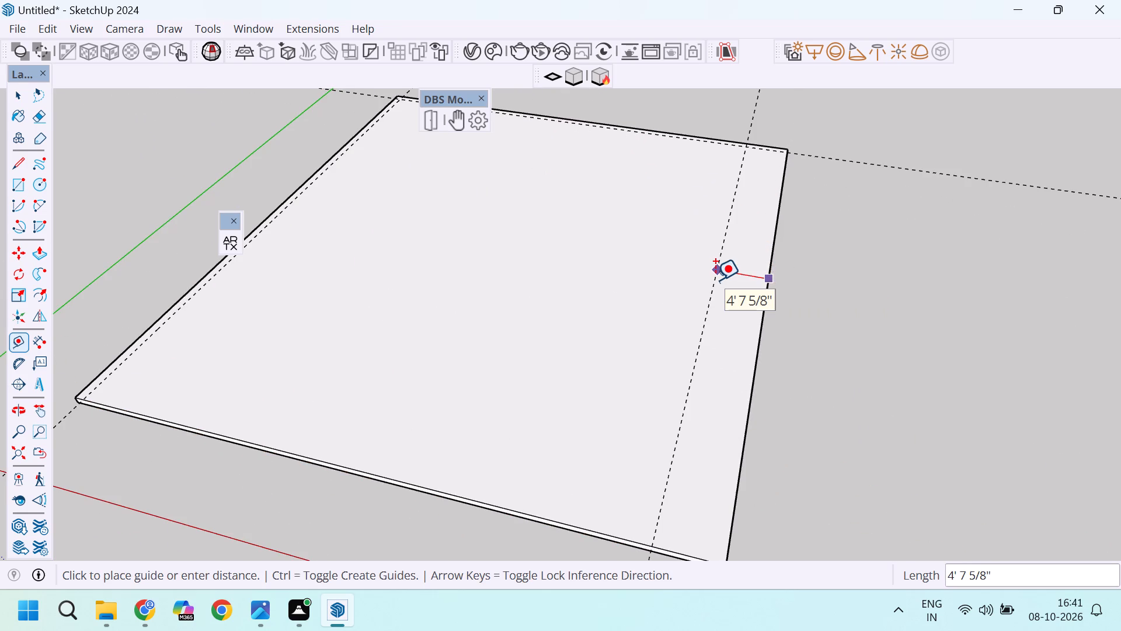
{"action": "key", "text": "9"}
{"action": "key", "text": "Return"}
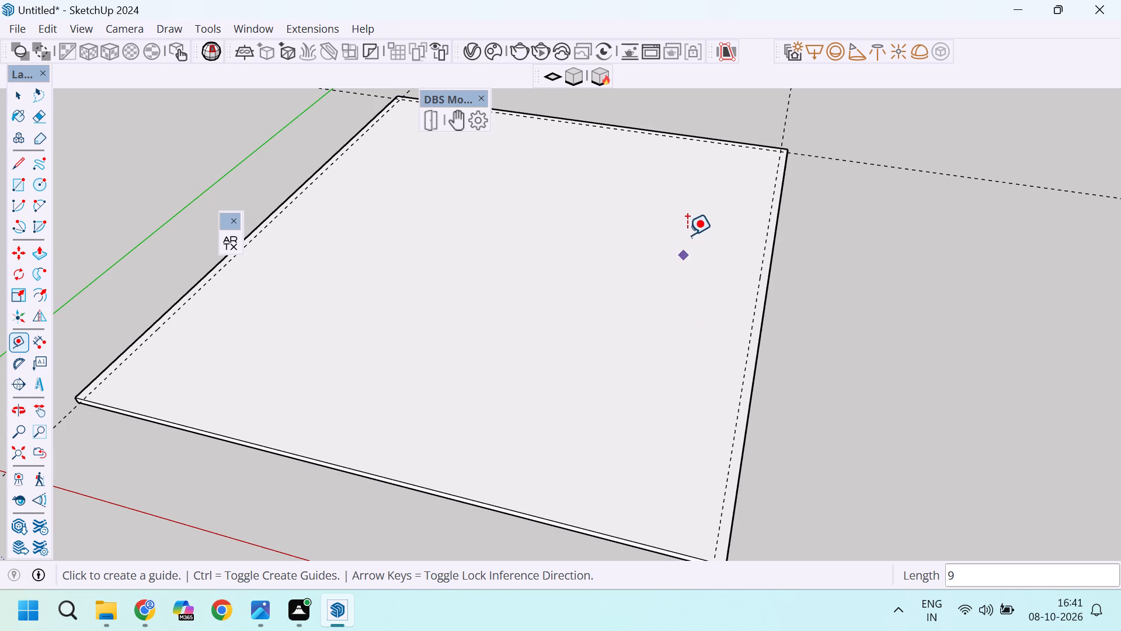
Place a guide 3' inside the slab's front edge, the one nearest the red axis.
{"action": "scroll", "coordinate": [675, 251], "scroll_direction": "down", "scroll_amount": 9}
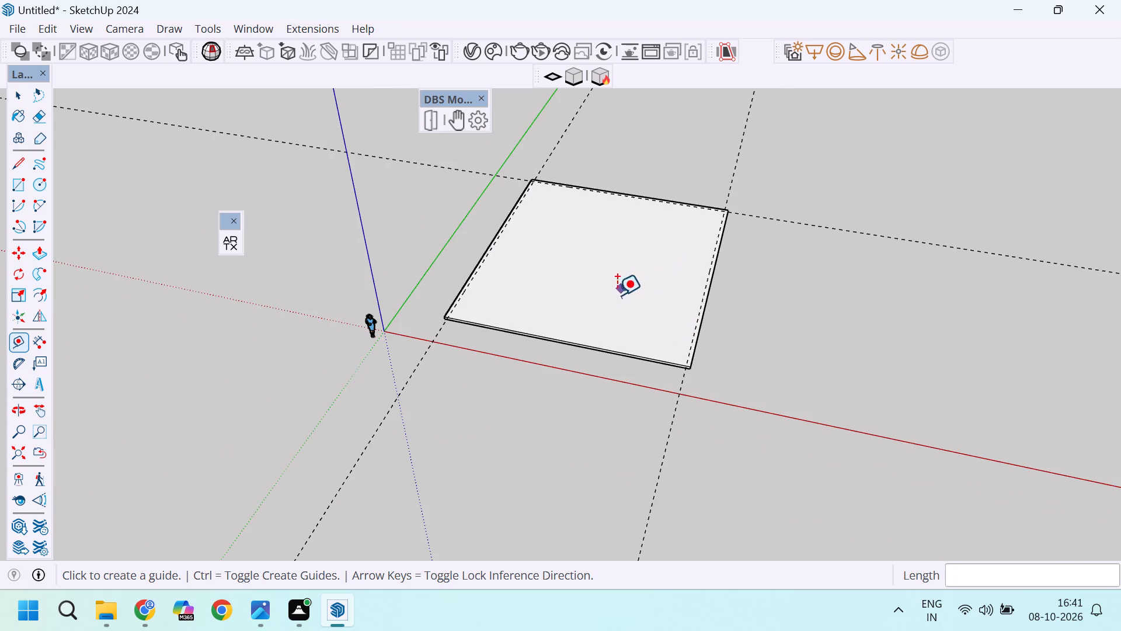
{"action": "scroll", "coordinate": [621, 299], "scroll_direction": "down", "scroll_amount": 4}
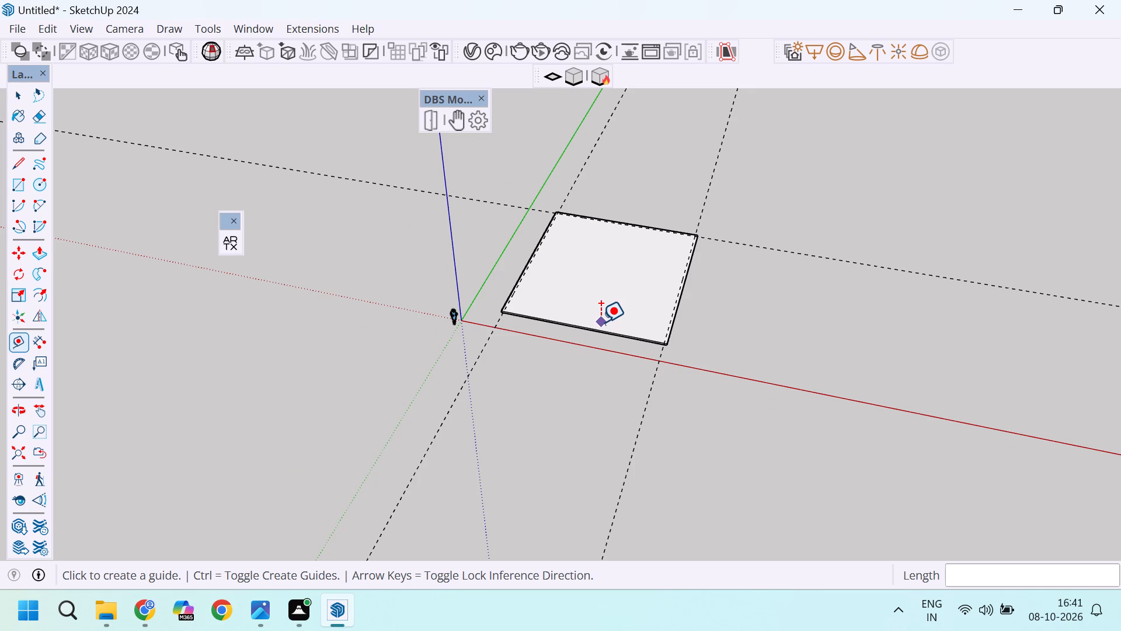
{"action": "scroll", "coordinate": [539, 287], "scroll_direction": "up", "scroll_amount": 8}
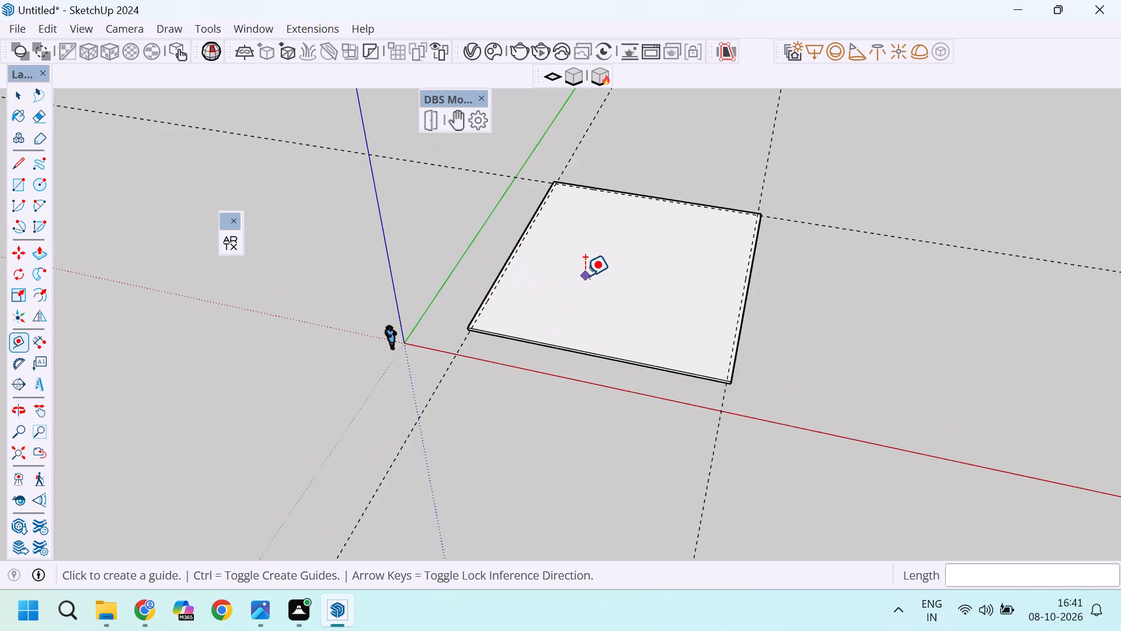
{"action": "scroll", "coordinate": [585, 276], "scroll_direction": "up", "scroll_amount": 2}
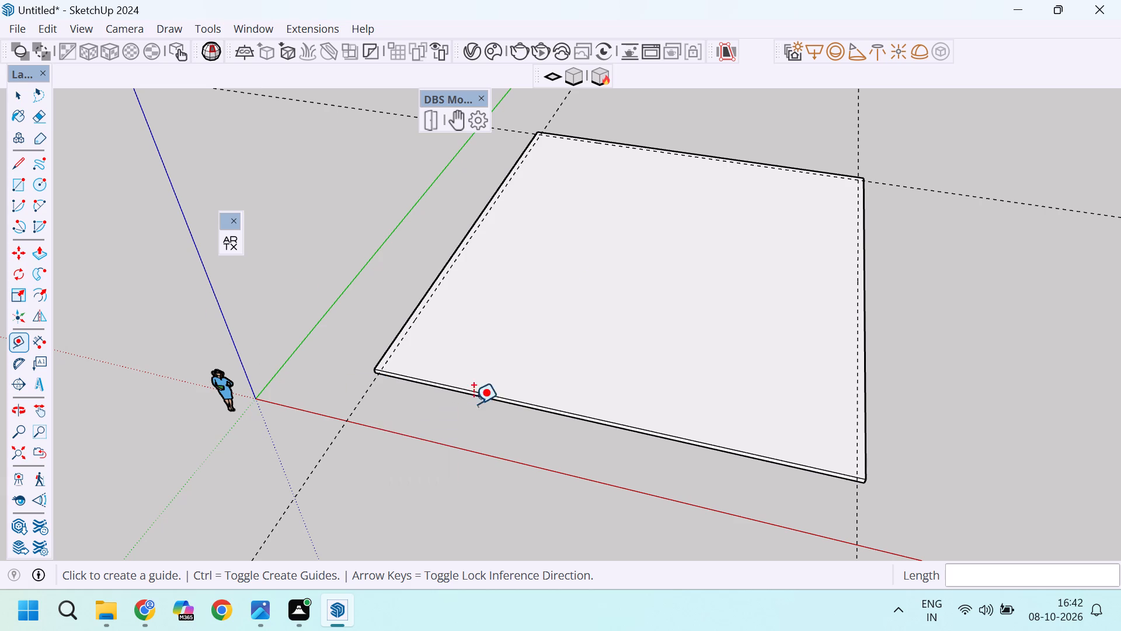
{"action": "scroll", "coordinate": [461, 394], "scroll_direction": "up", "scroll_amount": 3}
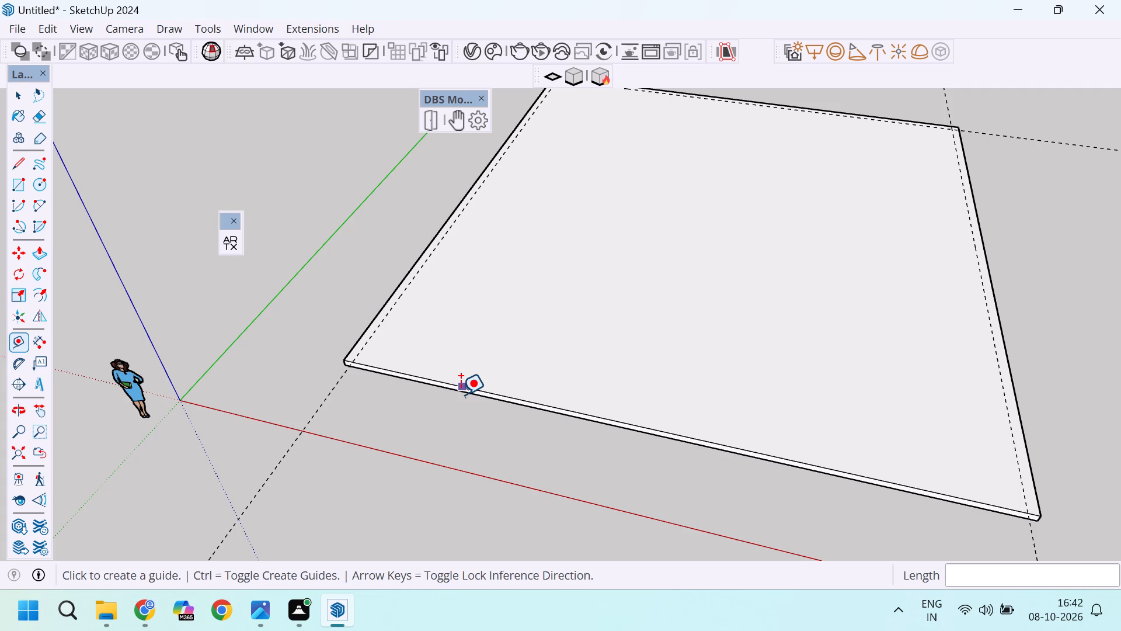
{"action": "left_click", "coordinate": [433, 380]}
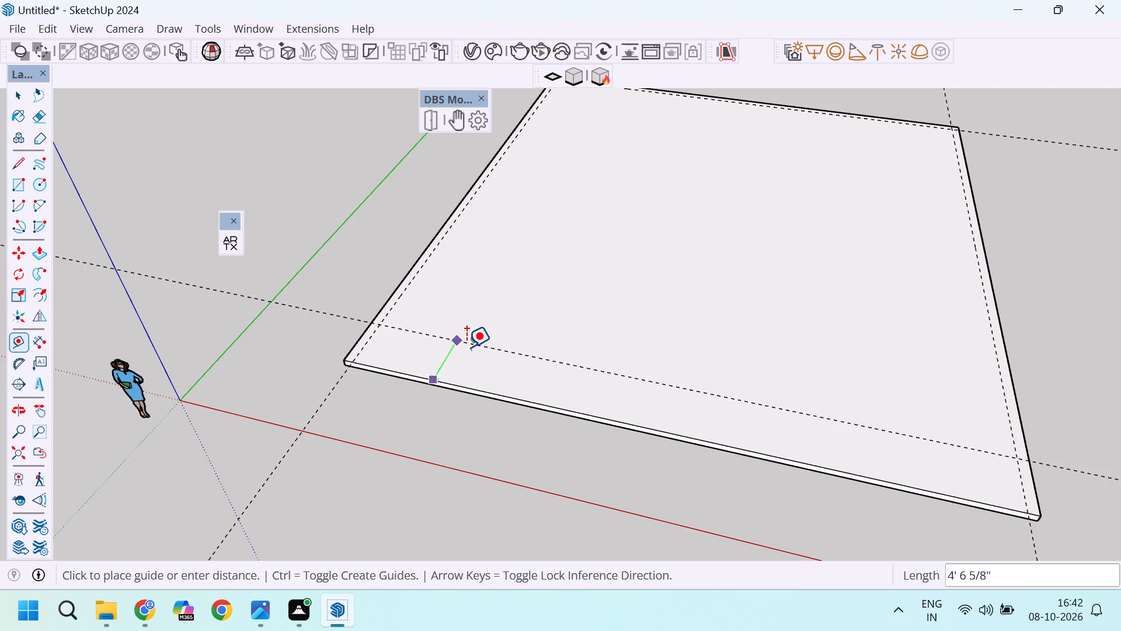
{"action": "scroll", "coordinate": [466, 347], "scroll_direction": "up", "scroll_amount": 12}
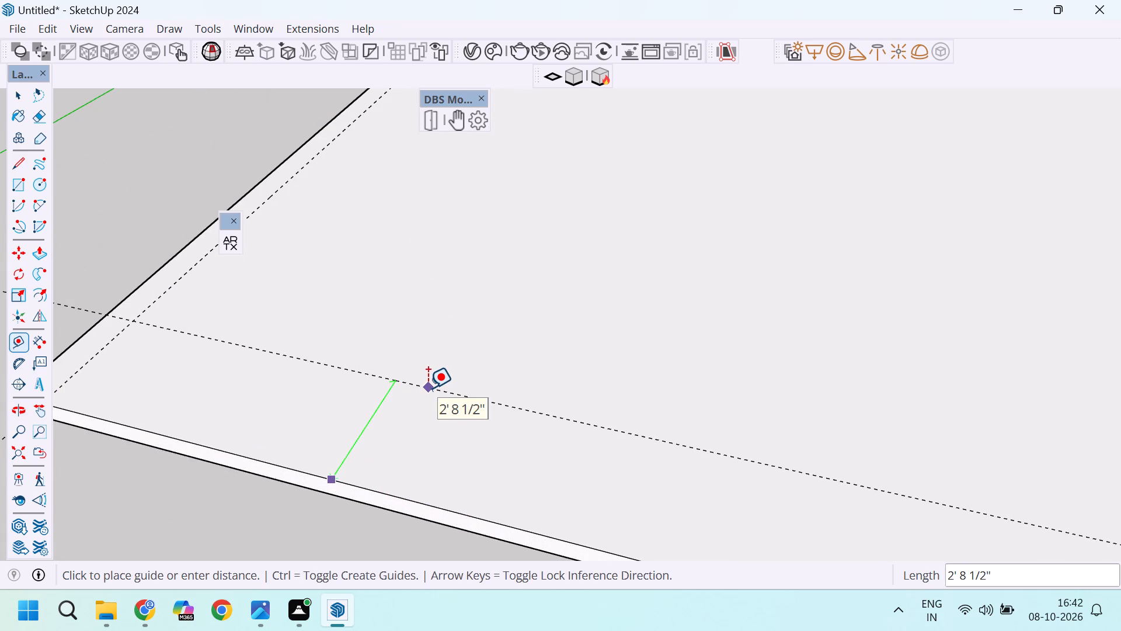
{"action": "key", "text": "3"}
{"action": "key", "text": "apostrophe"}
{"action": "key", "text": "Return"}
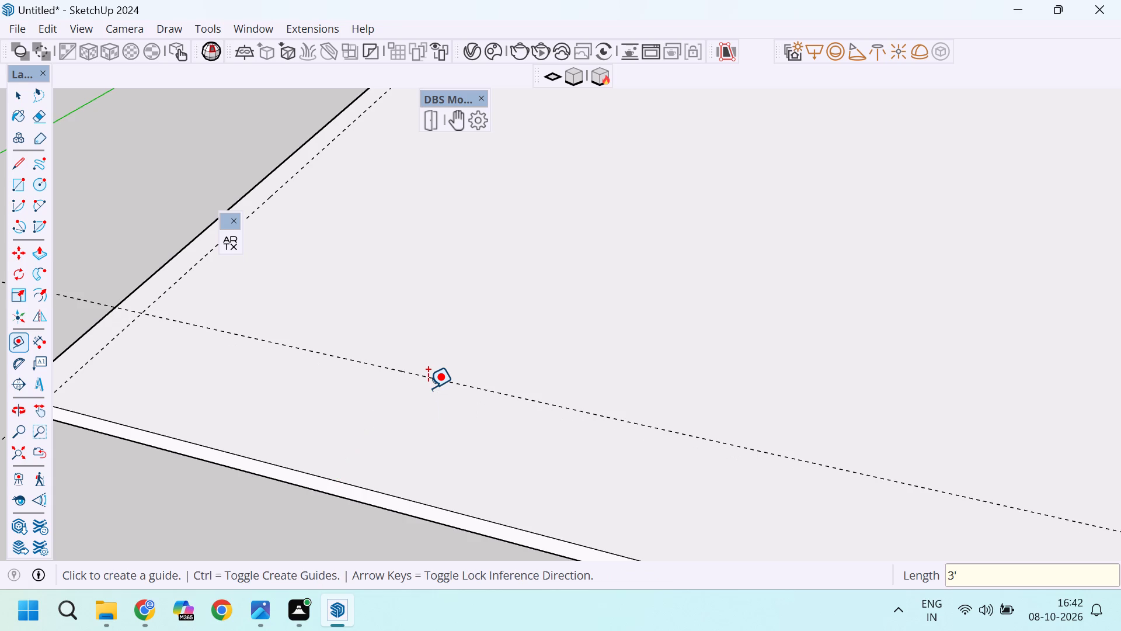
Start another guide offset from the 3' guide along the slab's front edge.
{"action": "scroll", "coordinate": [451, 429], "scroll_direction": "down", "scroll_amount": 20}
{"action": "scroll", "coordinate": [451, 429], "scroll_direction": "down", "scroll_amount": 3}
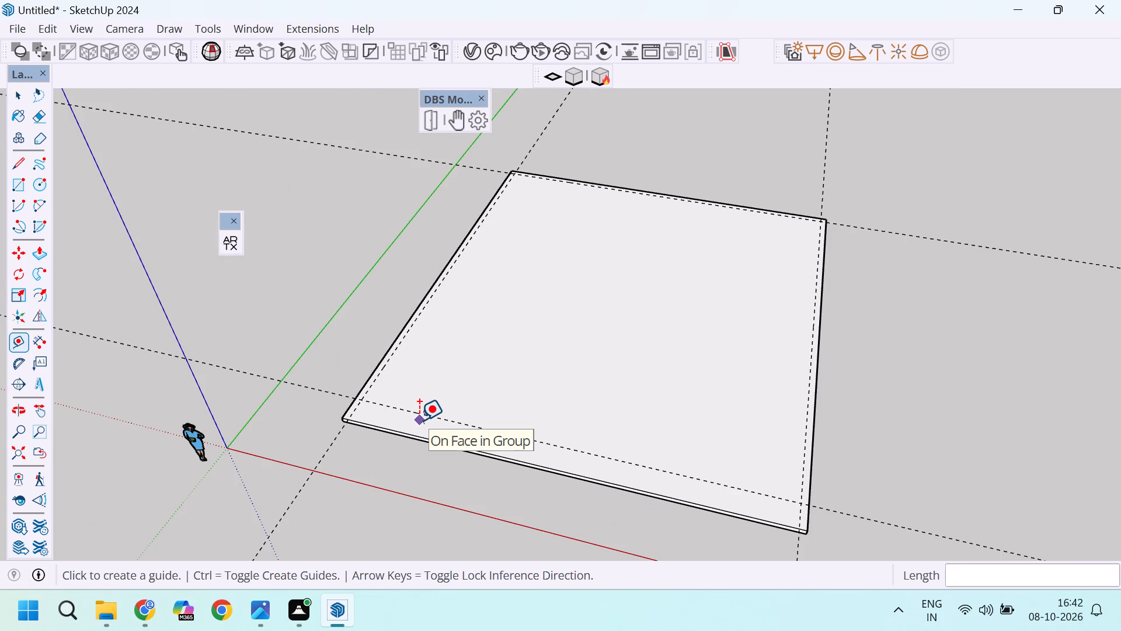
{"action": "left_click", "coordinate": [549, 446]}
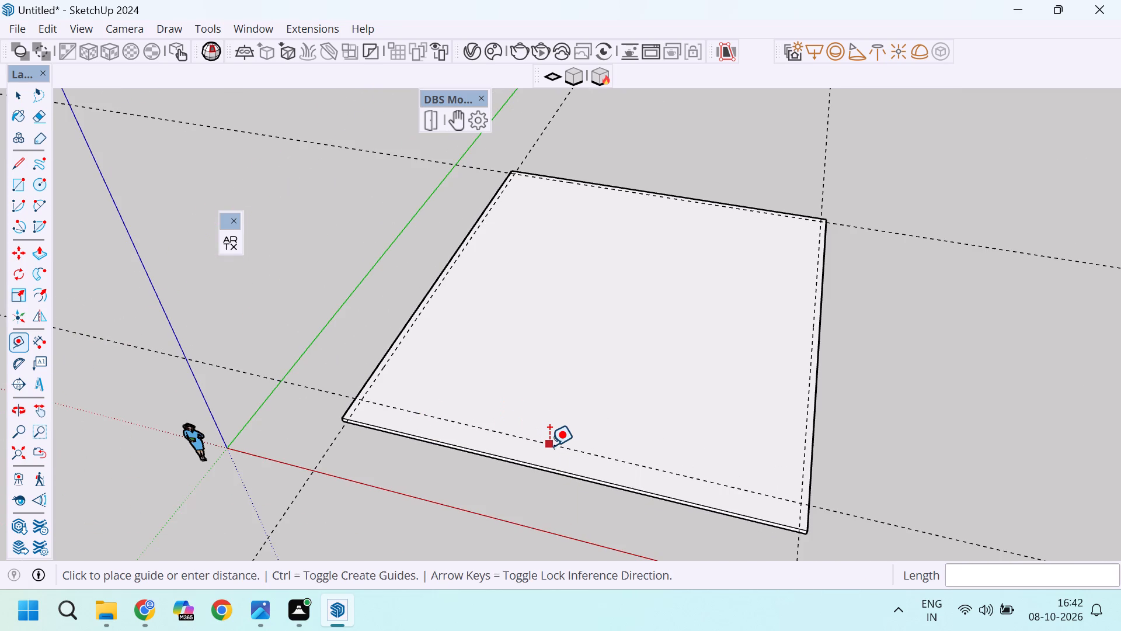
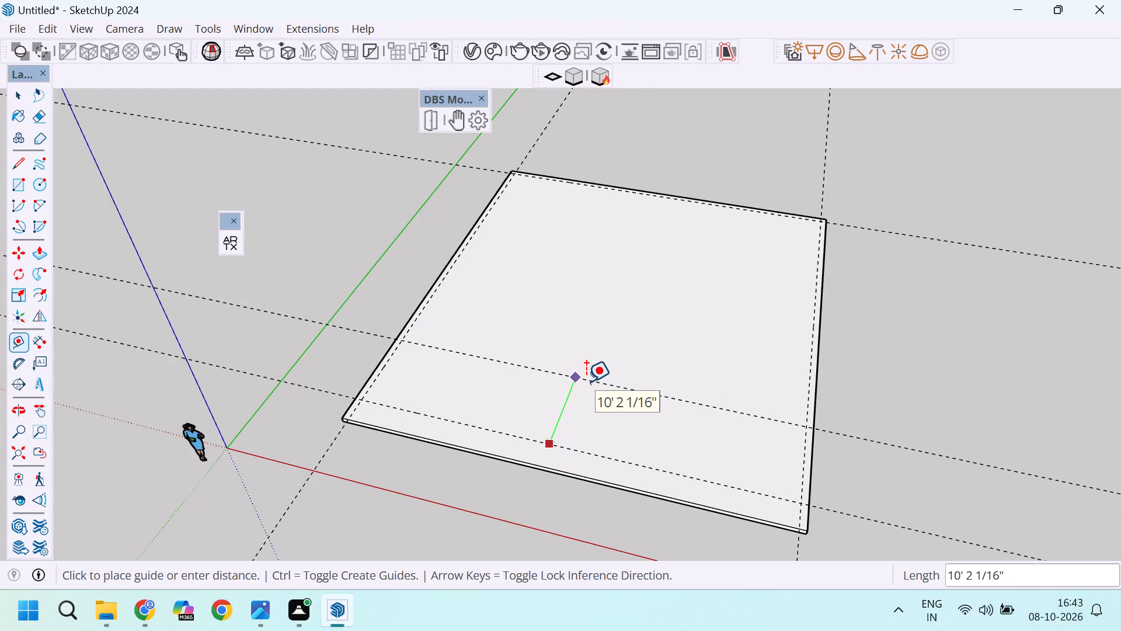
Place a guide 4' further inside the slab from the 3' guide along its front edge.
{"action": "scroll", "coordinate": [462, 384], "scroll_direction": "up", "scroll_amount": 4}
{"action": "scroll", "coordinate": [539, 382], "scroll_direction": "up", "scroll_amount": 5}
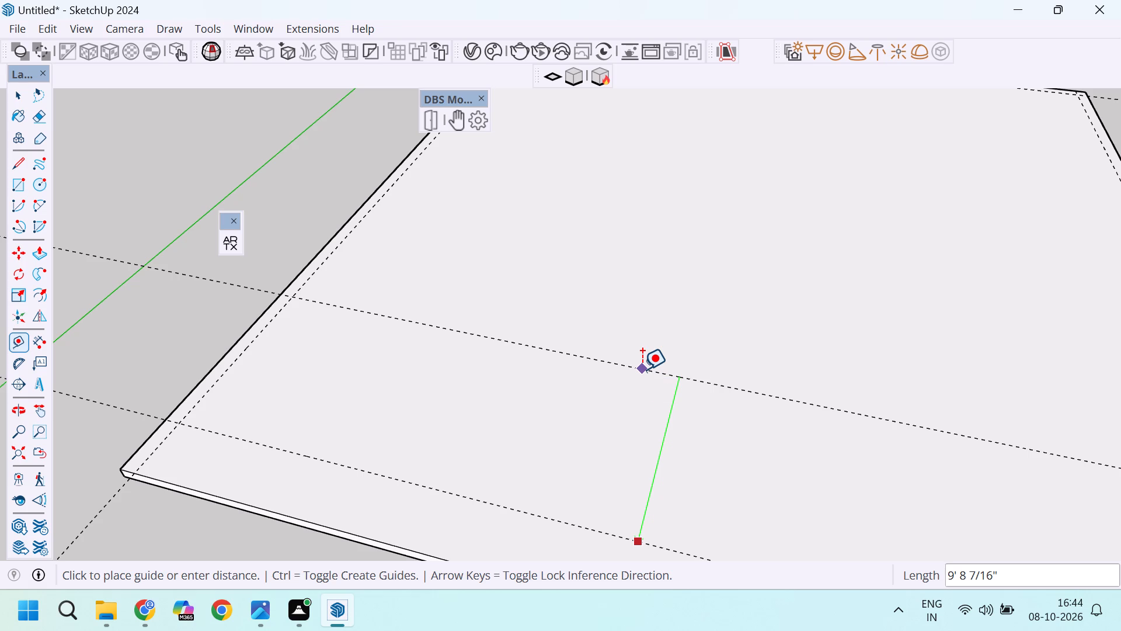
{"action": "scroll", "coordinate": [611, 307], "scroll_direction": "up", "scroll_amount": 7}
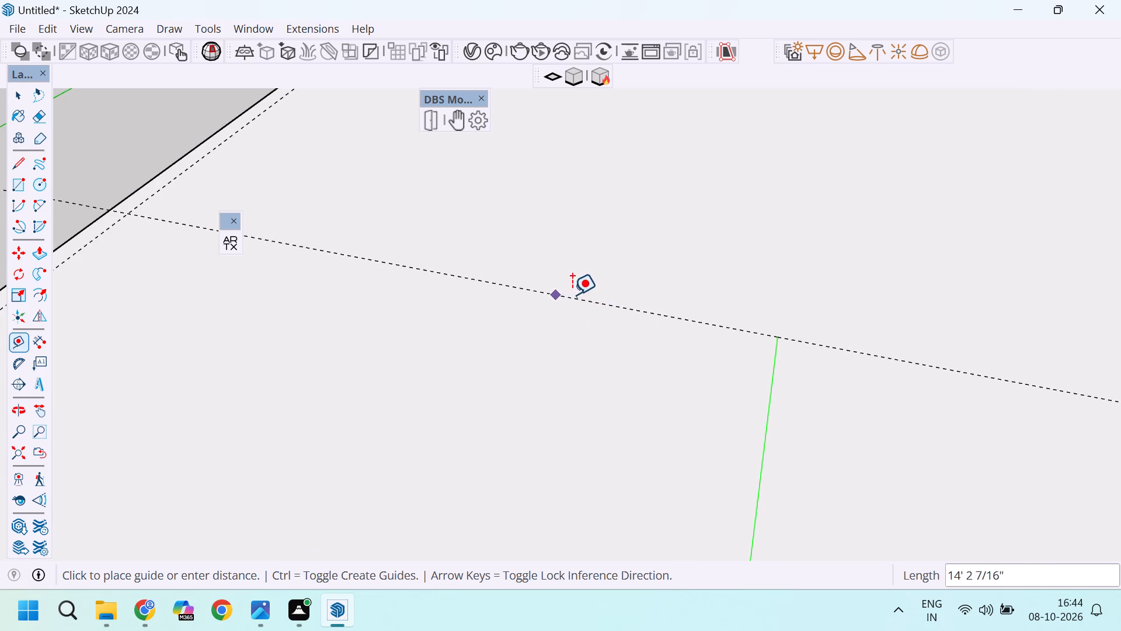
{"action": "scroll", "coordinate": [511, 338], "scroll_direction": "up", "scroll_amount": 1}
{"action": "scroll", "coordinate": [491, 362], "scroll_direction": "down", "scroll_amount": 16}
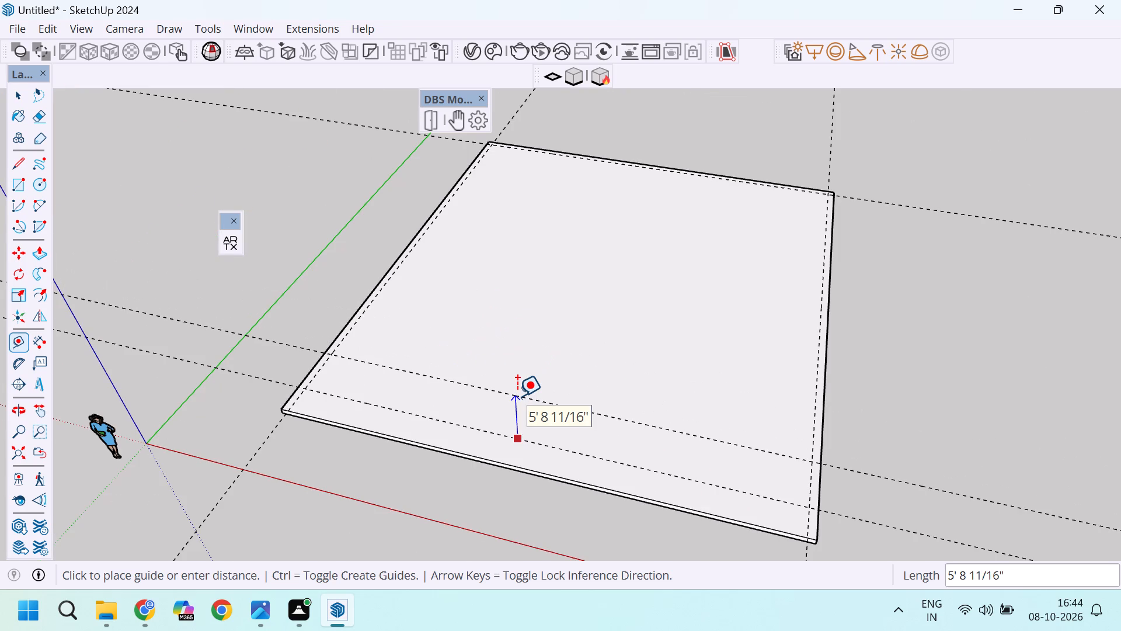
{"action": "scroll", "coordinate": [517, 396], "scroll_direction": "up", "scroll_amount": 5}
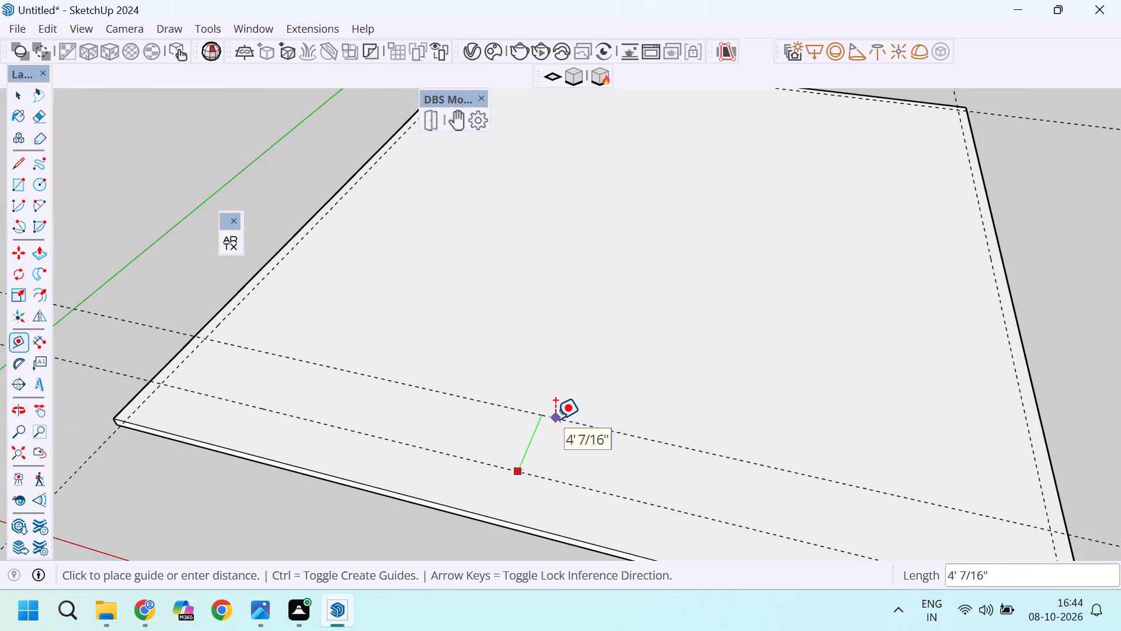
{"action": "key", "text": "4"}
{"action": "key", "text": "apostrophe"}
{"action": "key", "text": "Return"}
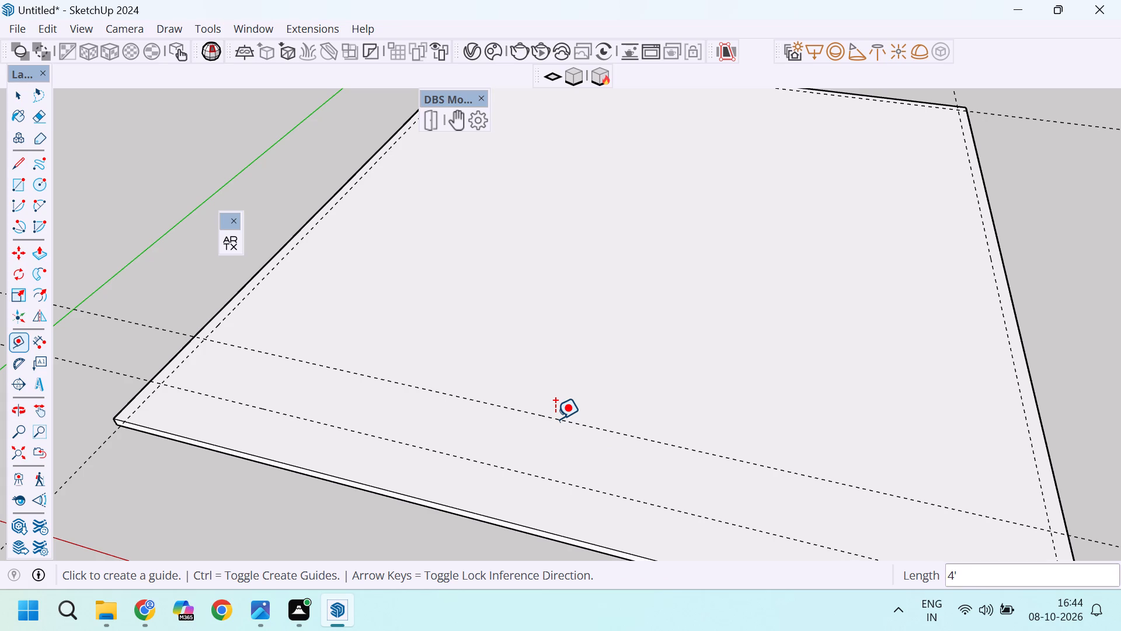
Place guides 15' inward from the side guide nearest the green axis and 6" beyond that for the first interior wall.
{"action": "scroll", "coordinate": [405, 375], "scroll_direction": "down", "scroll_amount": 7}
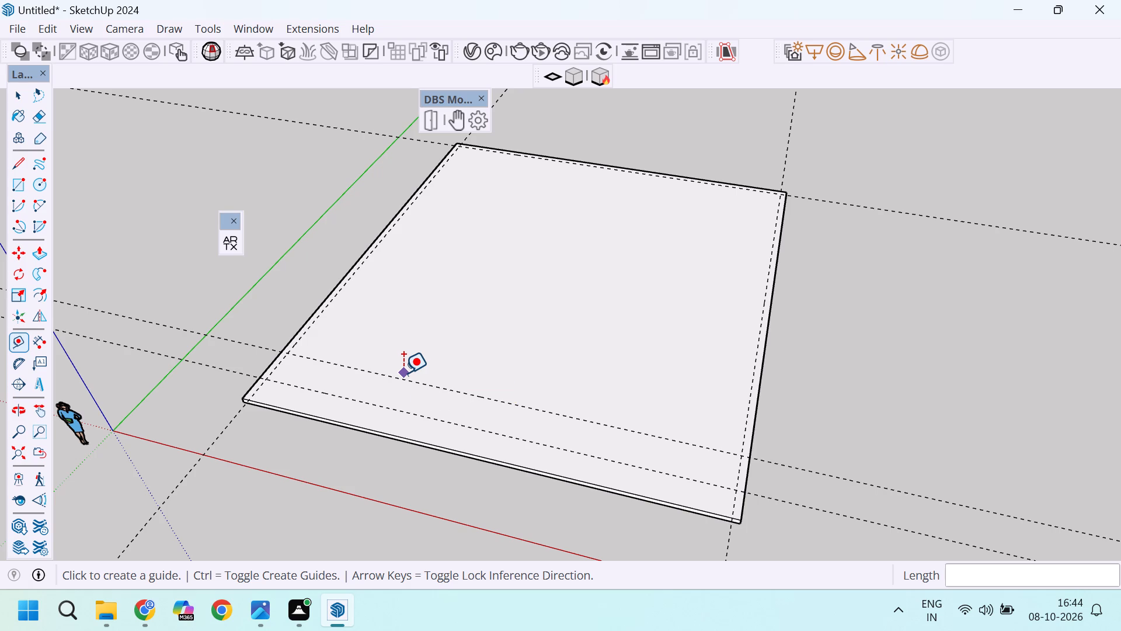
{"action": "scroll", "coordinate": [378, 301], "scroll_direction": "up", "scroll_amount": 2}
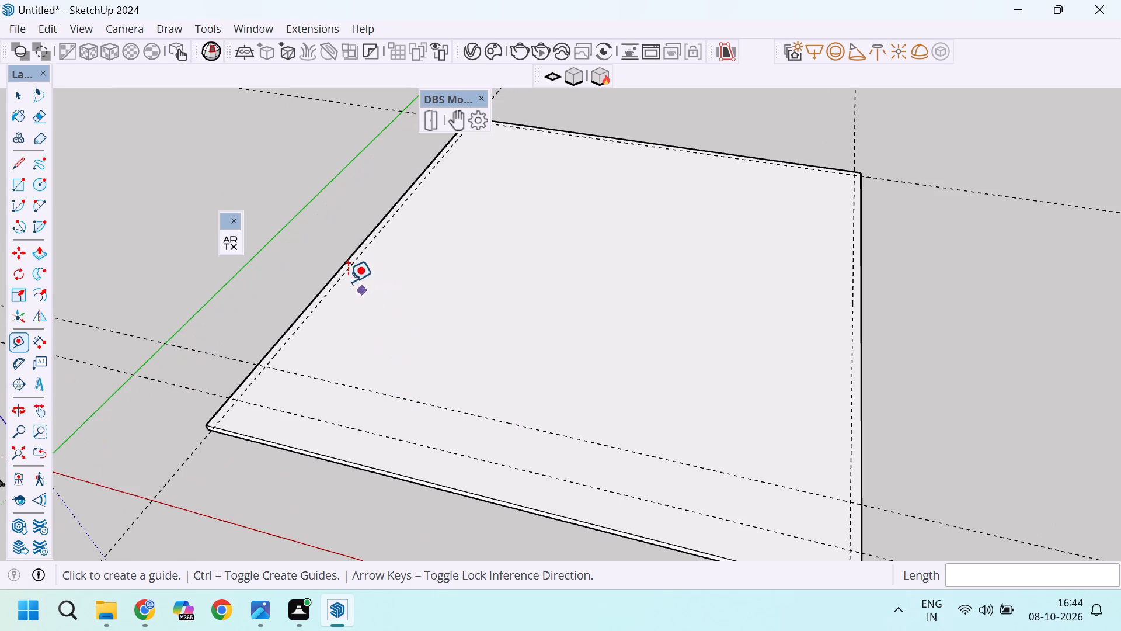
{"action": "left_click", "coordinate": [340, 273]}
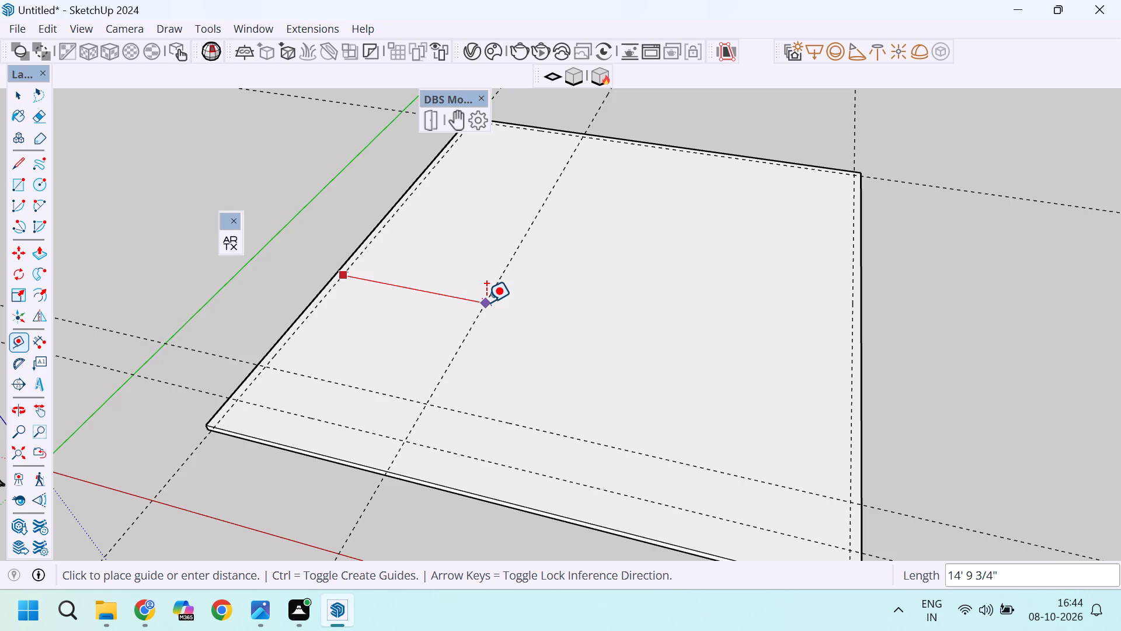
{"action": "type", "text": "15"}
{"action": "key", "text": "apostrophe"}
{"action": "key", "text": "Return"}
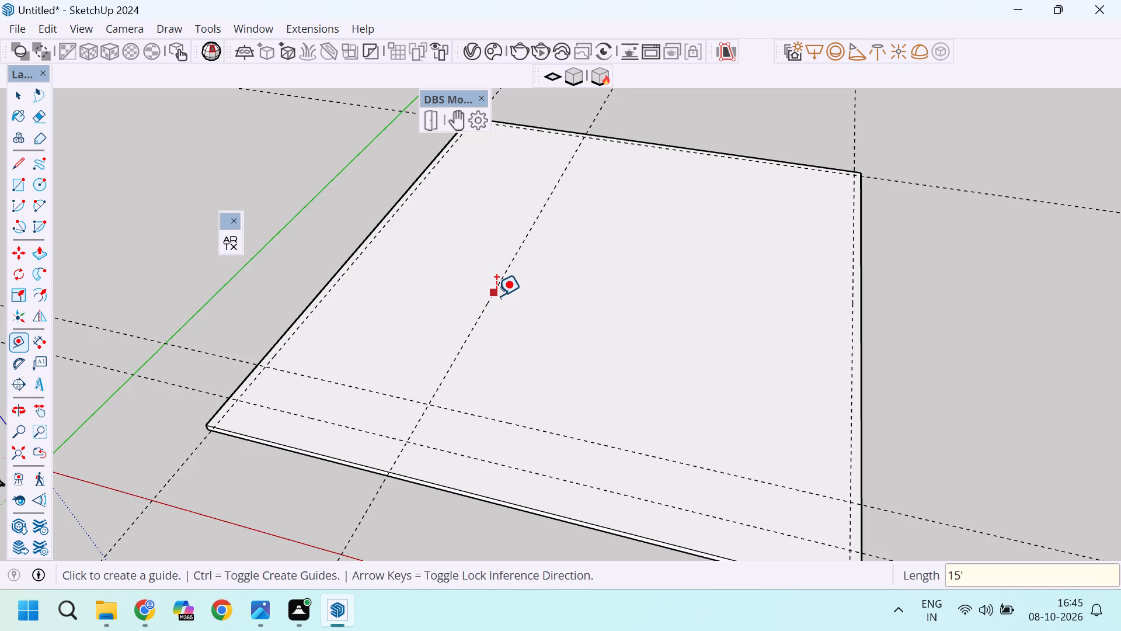
{"action": "left_click", "coordinate": [496, 296]}
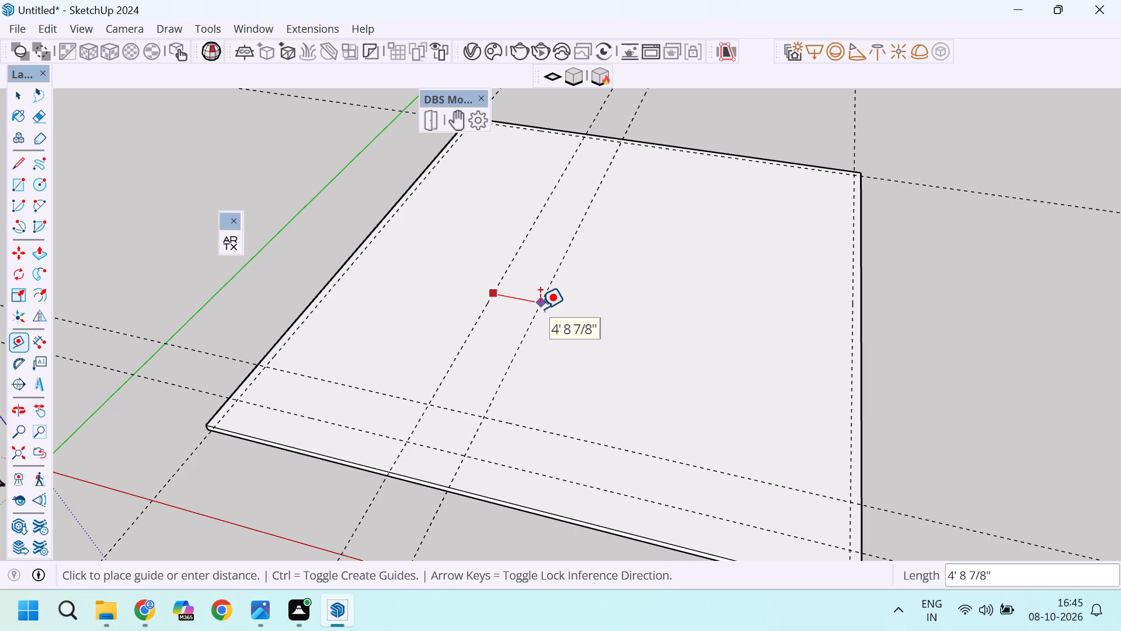
{"action": "key", "text": "6"}
{"action": "key", "text": "Return"}
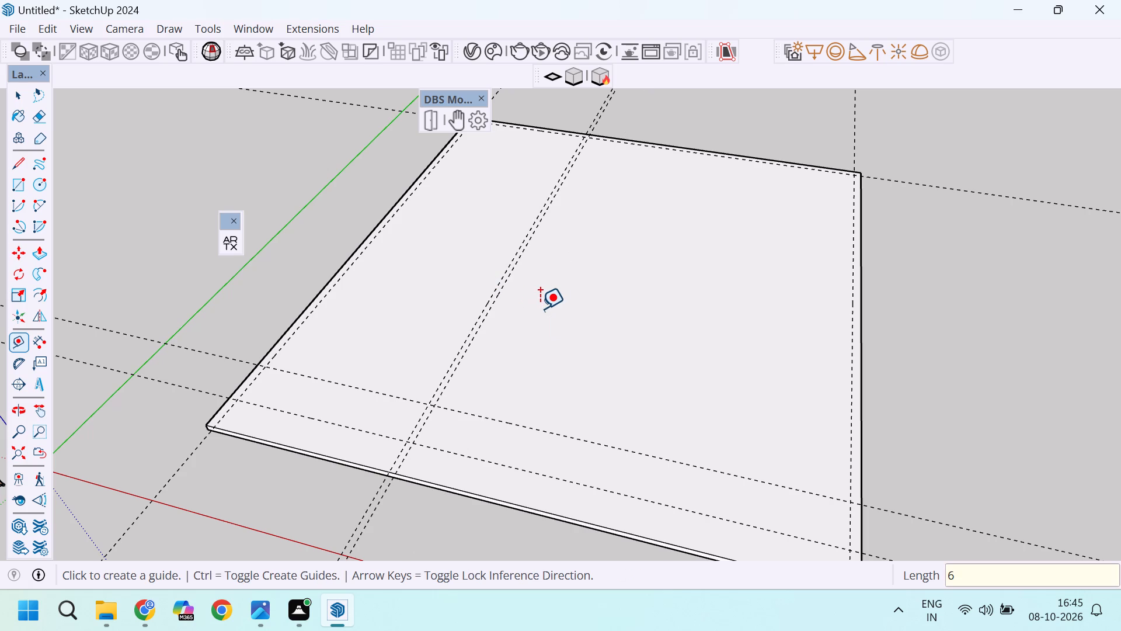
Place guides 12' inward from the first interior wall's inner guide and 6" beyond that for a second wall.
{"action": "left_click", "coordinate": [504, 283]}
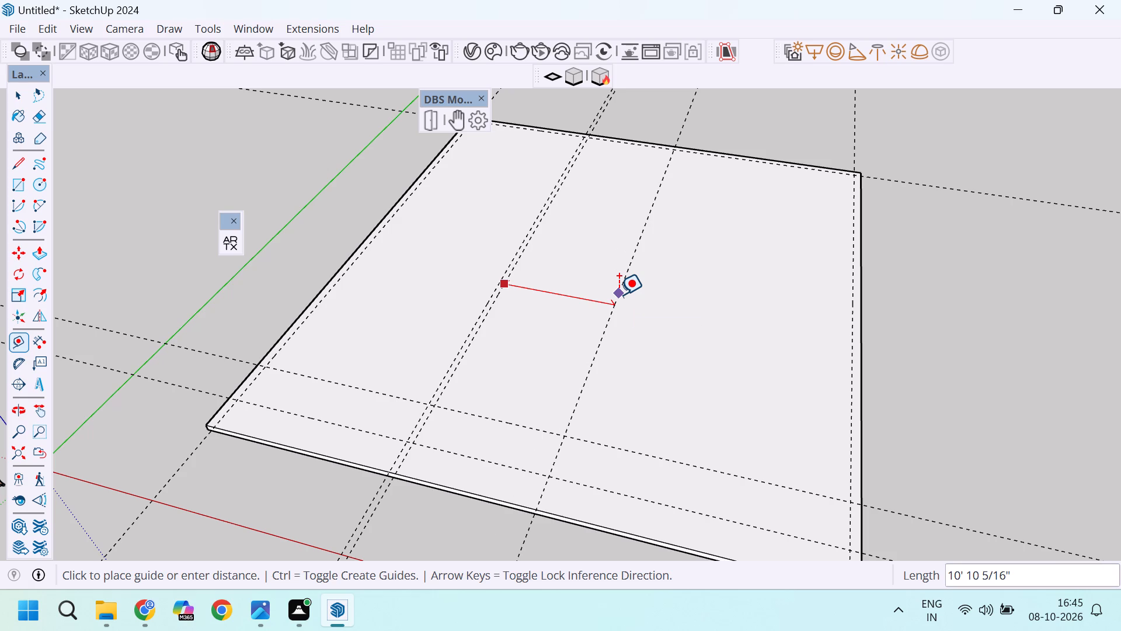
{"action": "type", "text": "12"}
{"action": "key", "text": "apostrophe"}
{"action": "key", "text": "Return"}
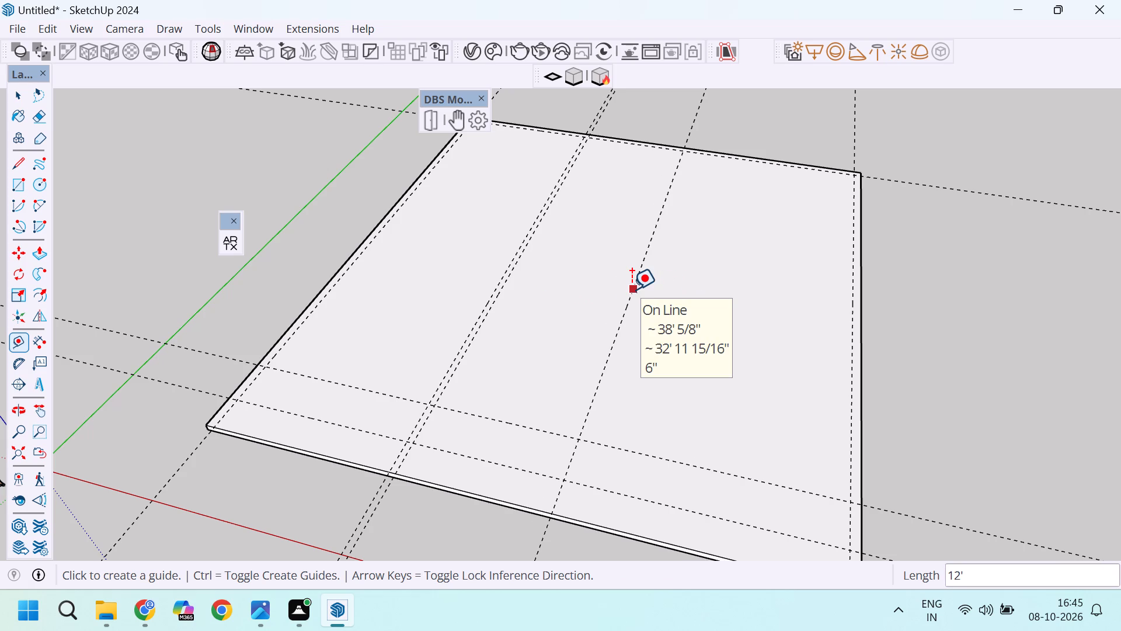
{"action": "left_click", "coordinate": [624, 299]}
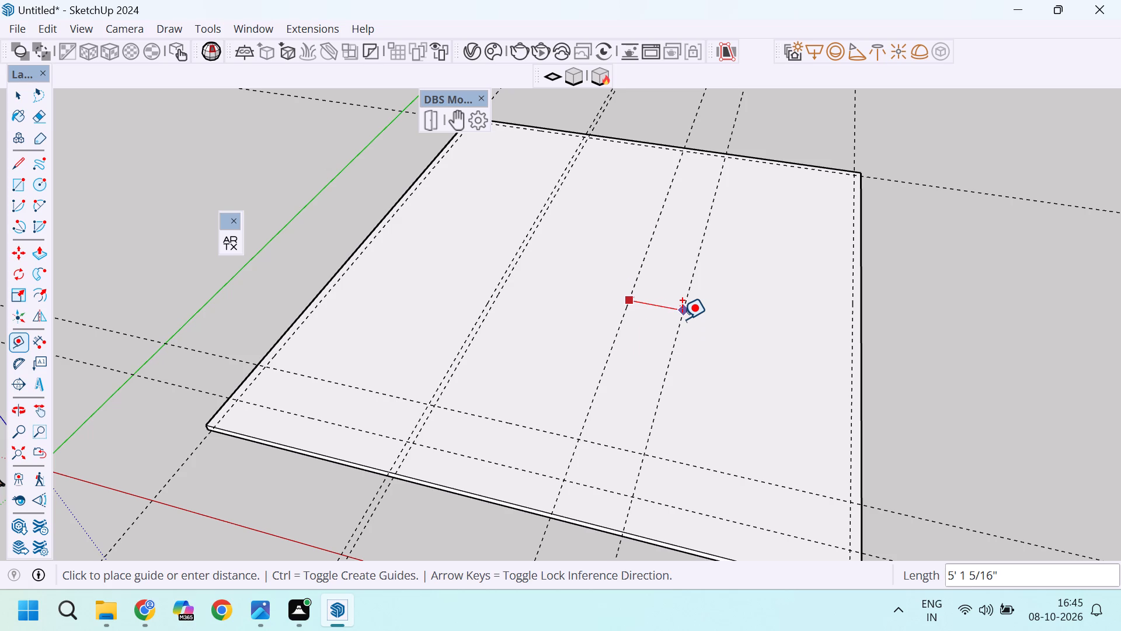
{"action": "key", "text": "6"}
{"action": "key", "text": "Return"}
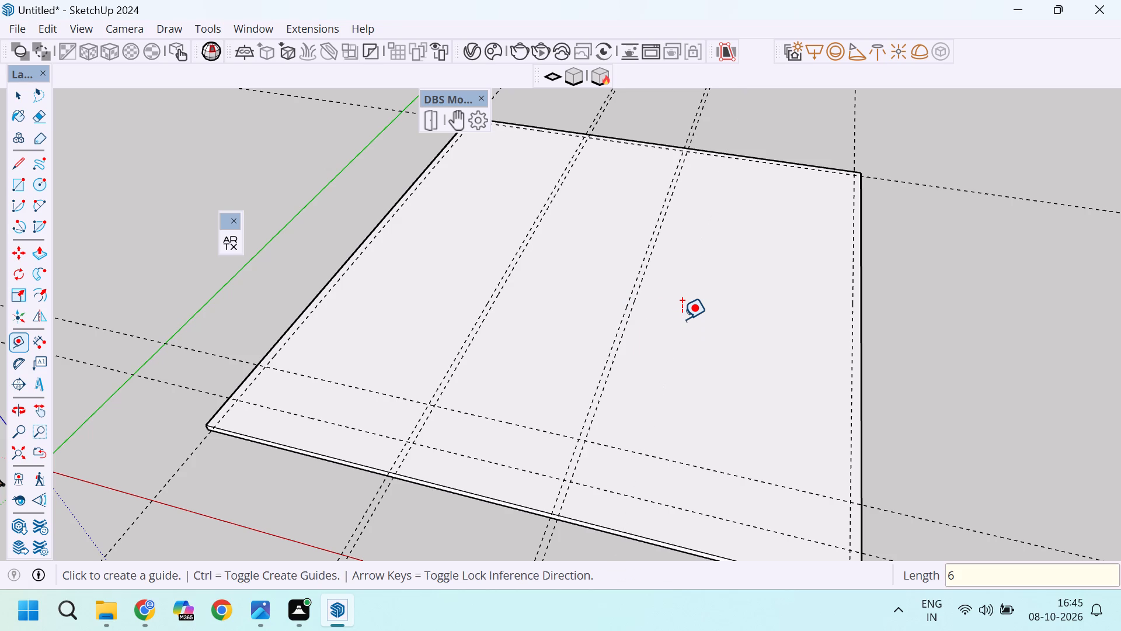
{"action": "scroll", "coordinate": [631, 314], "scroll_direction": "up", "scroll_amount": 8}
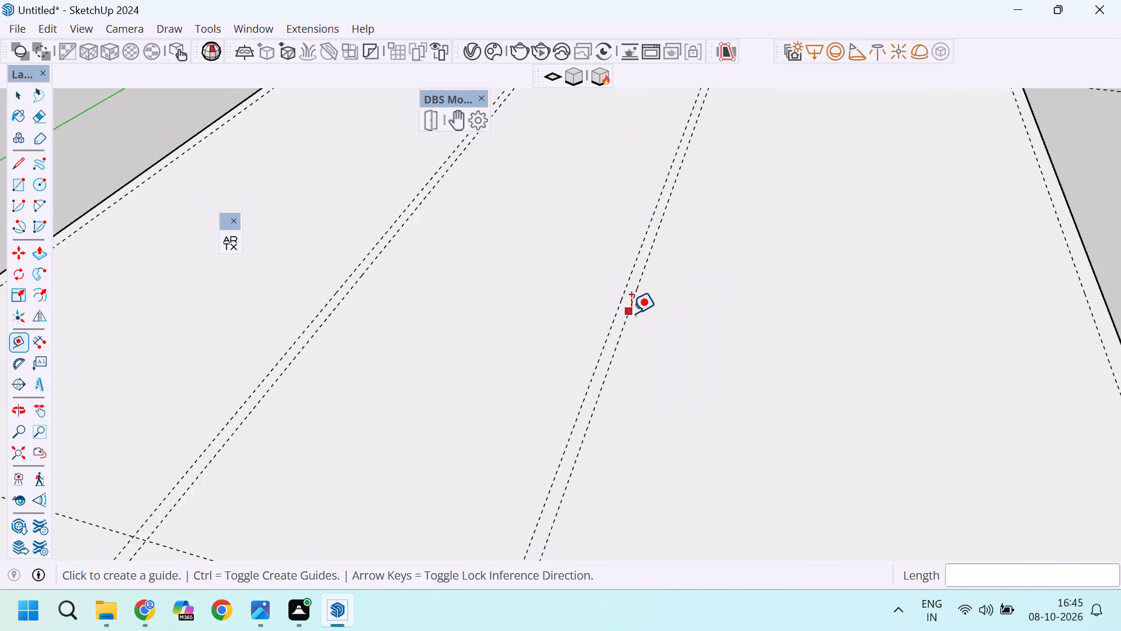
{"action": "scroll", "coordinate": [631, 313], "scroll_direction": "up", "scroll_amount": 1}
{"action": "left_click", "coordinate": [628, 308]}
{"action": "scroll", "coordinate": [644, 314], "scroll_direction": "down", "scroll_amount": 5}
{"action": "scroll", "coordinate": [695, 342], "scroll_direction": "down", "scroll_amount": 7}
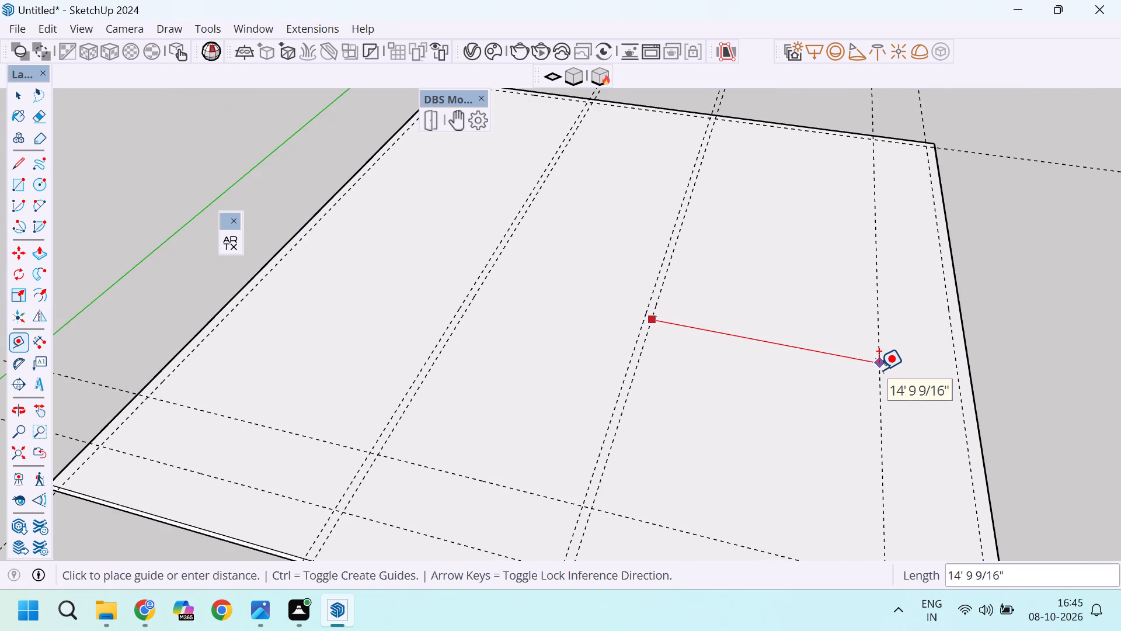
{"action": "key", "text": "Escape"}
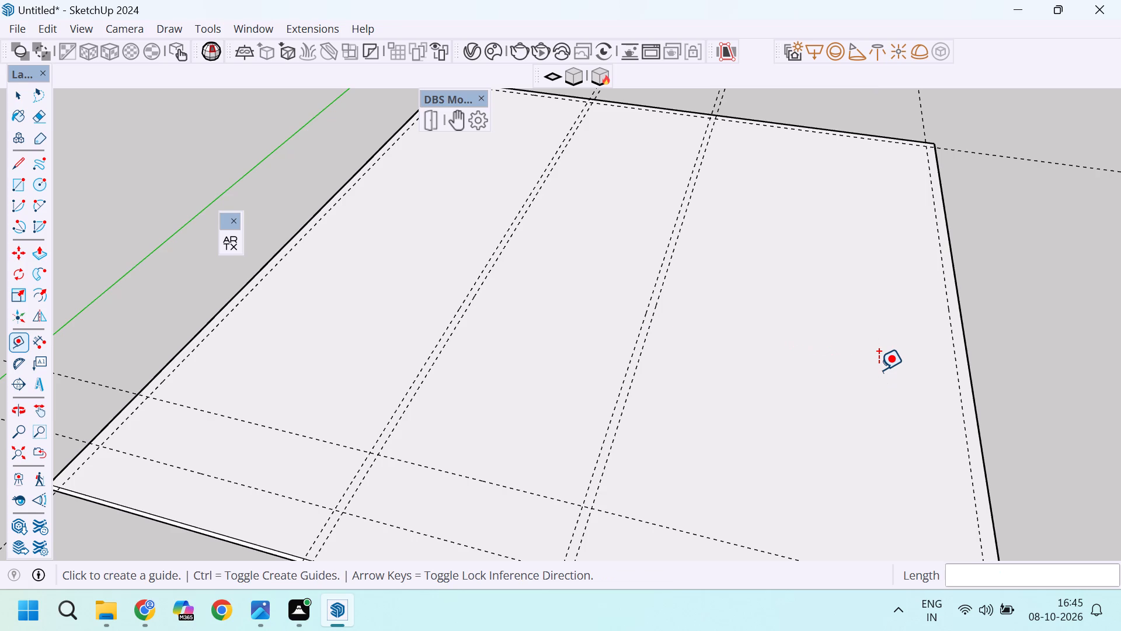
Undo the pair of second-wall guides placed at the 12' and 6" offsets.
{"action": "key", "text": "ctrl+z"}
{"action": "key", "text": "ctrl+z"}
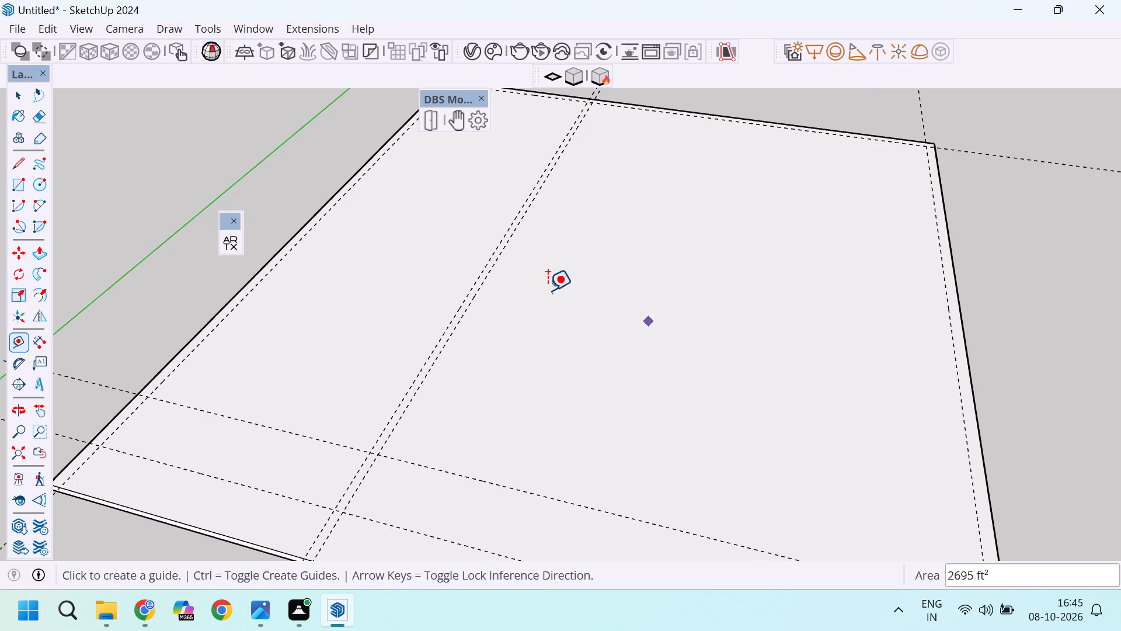
Place guides 15' inward from the first interior wall's inner guide and 6" beyond that for the second interior wall.
{"action": "scroll", "coordinate": [485, 279], "scroll_direction": "up", "scroll_amount": 5}
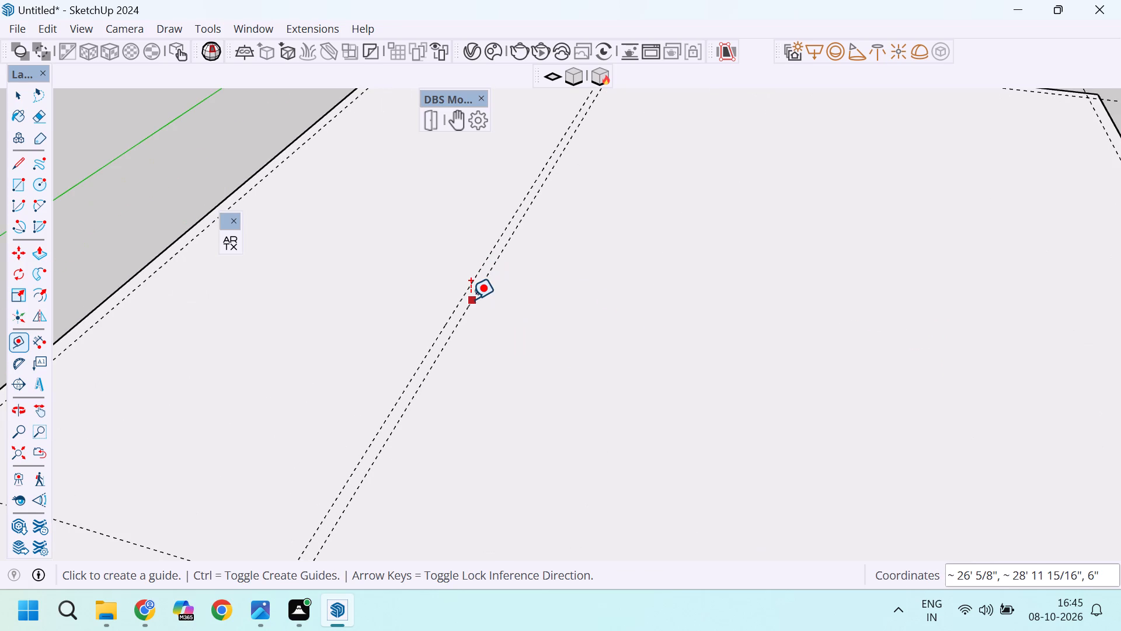
{"action": "left_click", "coordinate": [471, 299]}
{"action": "scroll", "coordinate": [731, 333], "scroll_direction": "down", "scroll_amount": 10}
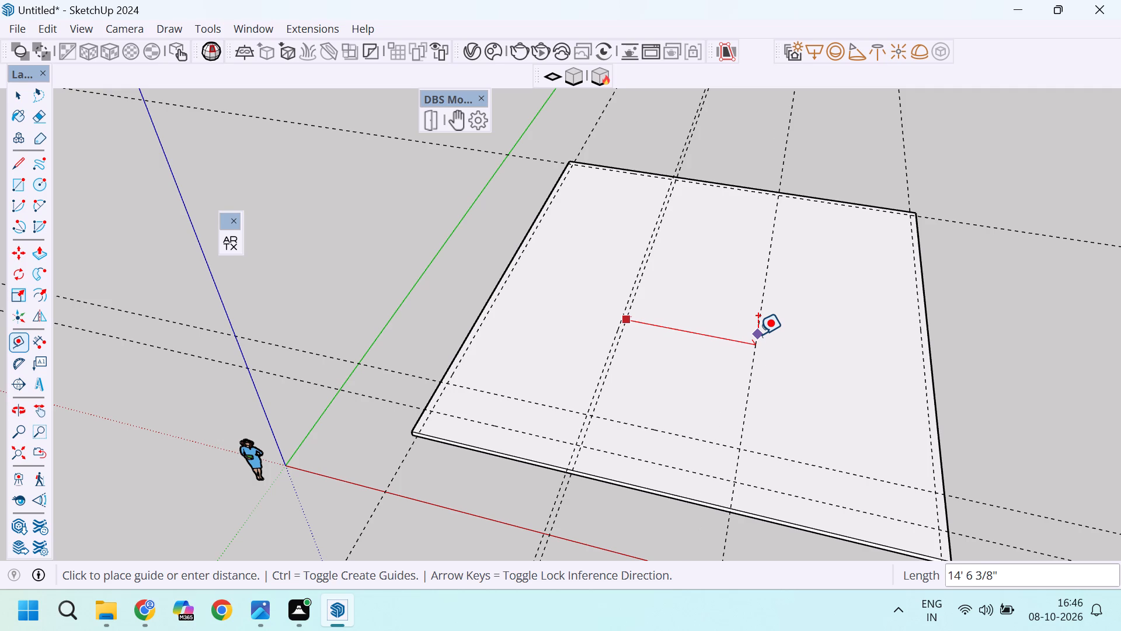
{"action": "type", "text": "15'"}
{"action": "key", "text": "Return"}
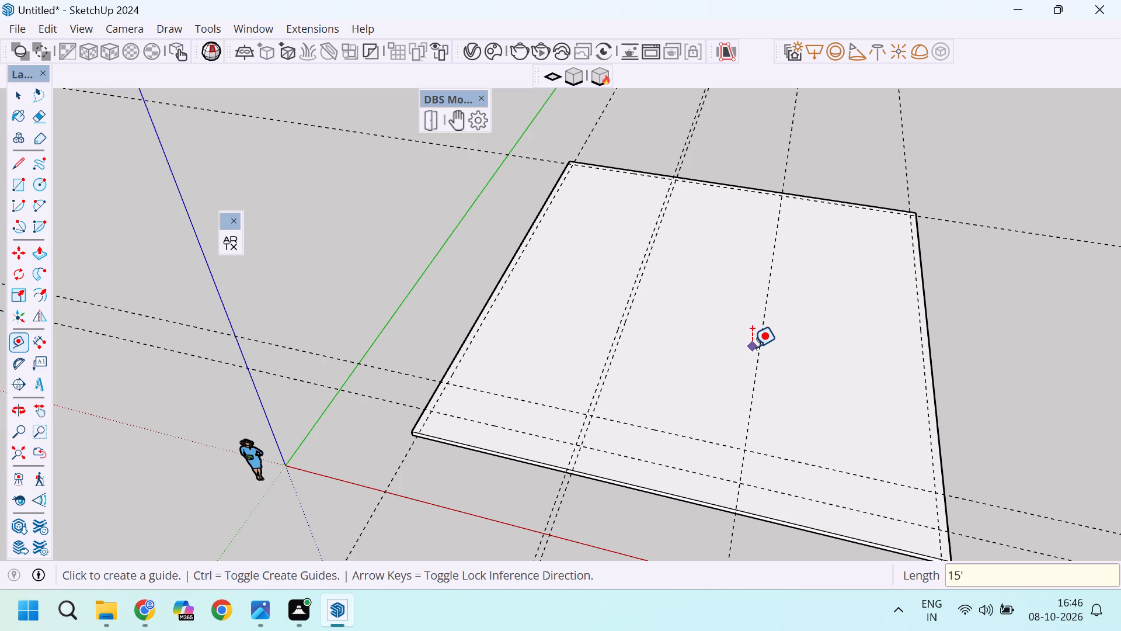
{"action": "left_click", "coordinate": [762, 343]}
{"action": "key", "text": "6"}
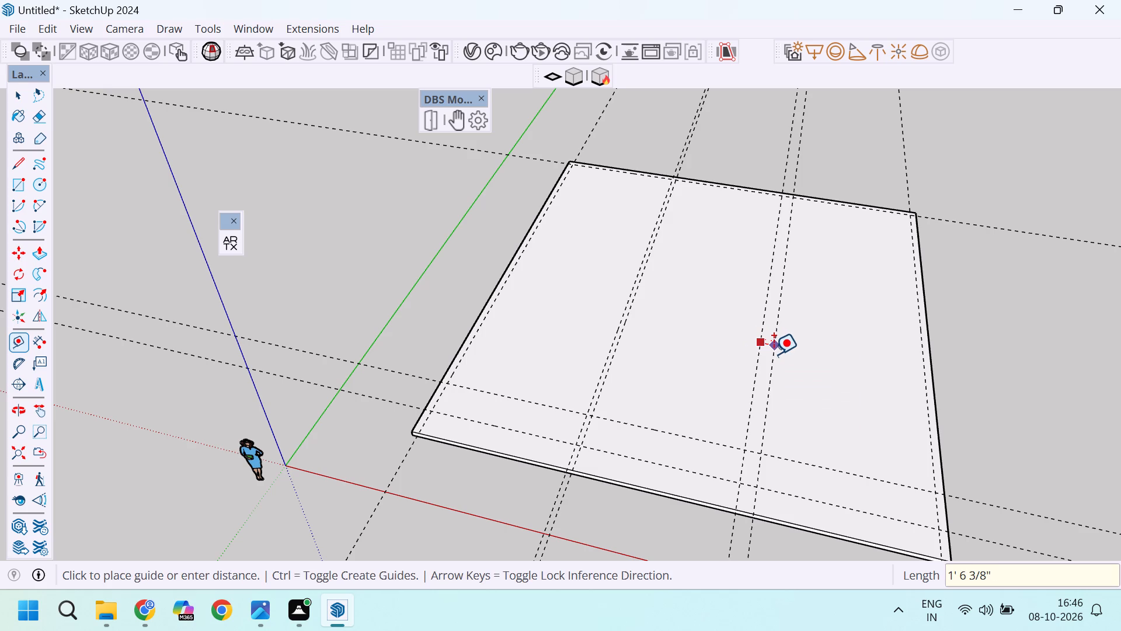
{"action": "key", "text": "Return"}
Measure the distance from the second interior wall's outer guide to the side guide farthest from the green axis.
{"action": "scroll", "coordinate": [758, 355], "scroll_direction": "up", "scroll_amount": 3}
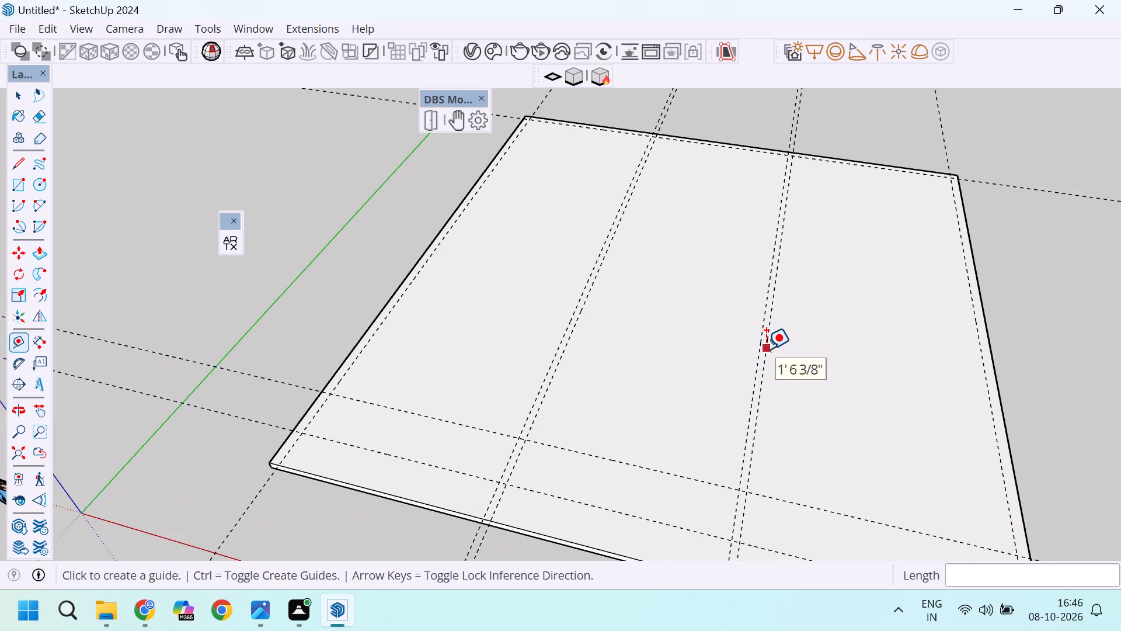
{"action": "left_click", "coordinate": [766, 349]}
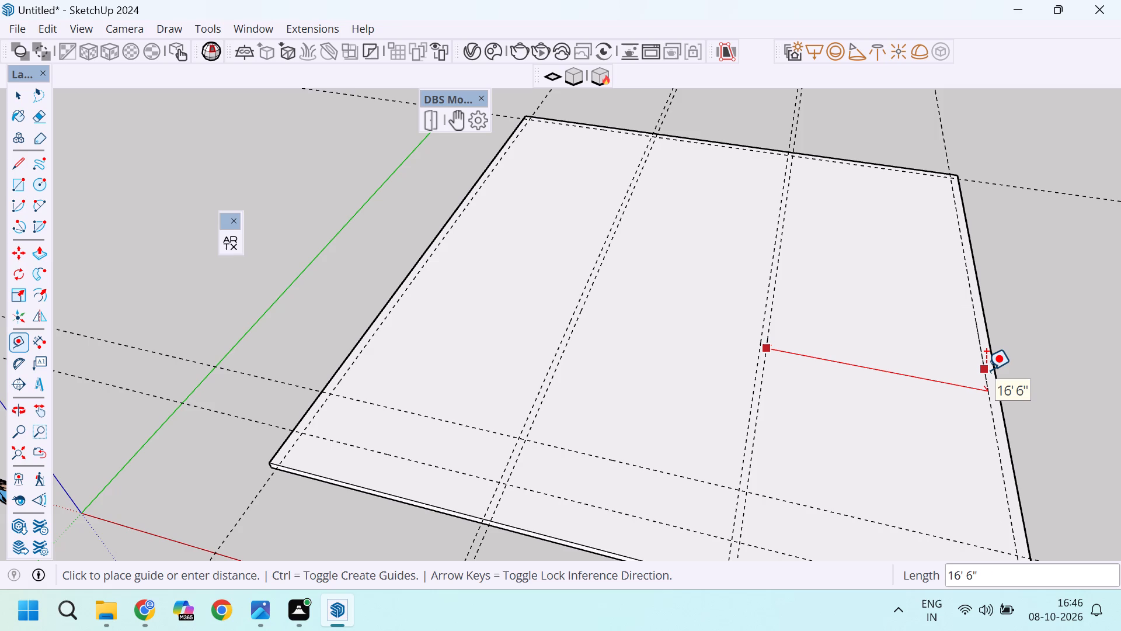
{"action": "key", "text": "Escape"}
Place guides 17' inward from the slab's back-edge guide and 6" beyond that for a cross wall.
{"action": "scroll", "coordinate": [981, 372], "scroll_direction": "down", "scroll_amount": 1}
{"action": "scroll", "coordinate": [877, 338], "scroll_direction": "down", "scroll_amount": 3}
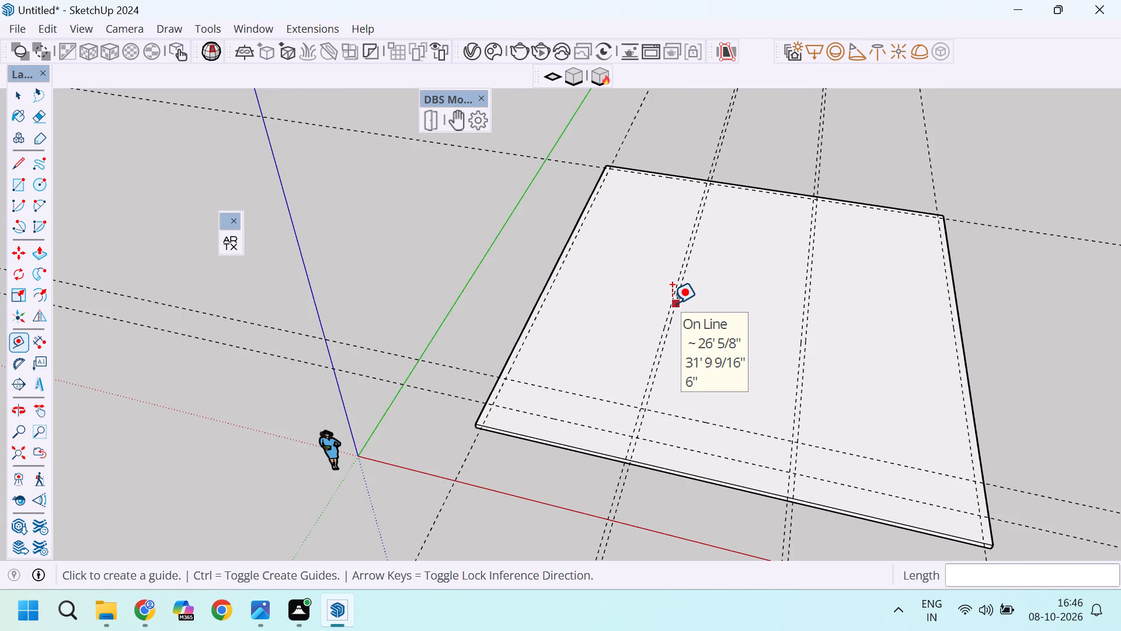
{"action": "scroll", "coordinate": [701, 193], "scroll_direction": "up", "scroll_amount": 8}
{"action": "left_click", "coordinate": [663, 171]}
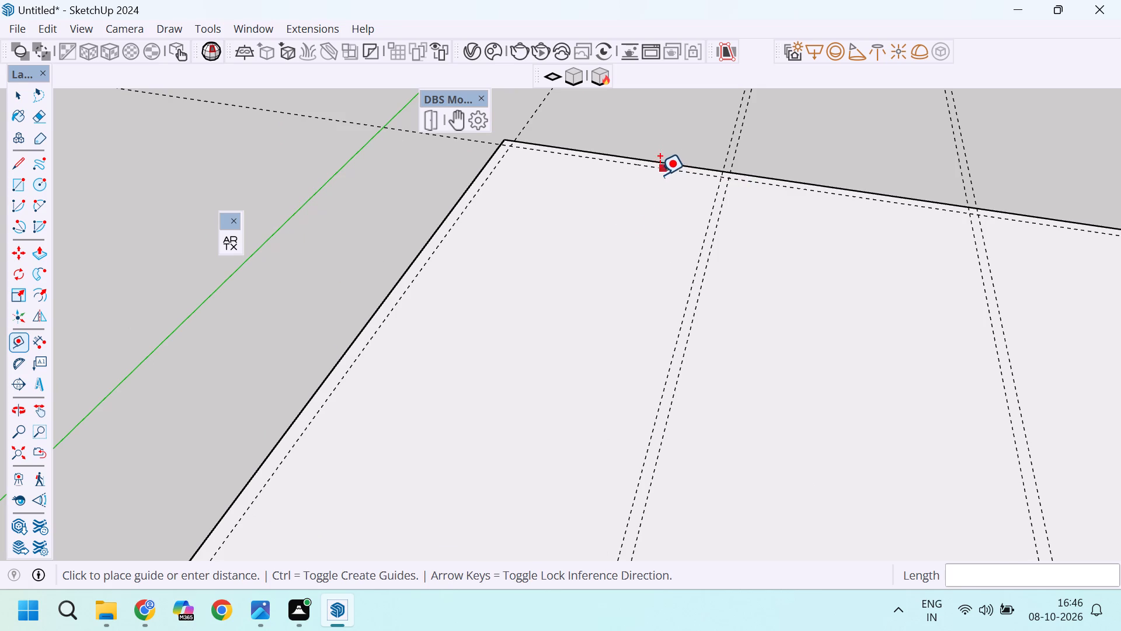
{"action": "type", "text": "17'"}
{"action": "key", "text": "Return"}
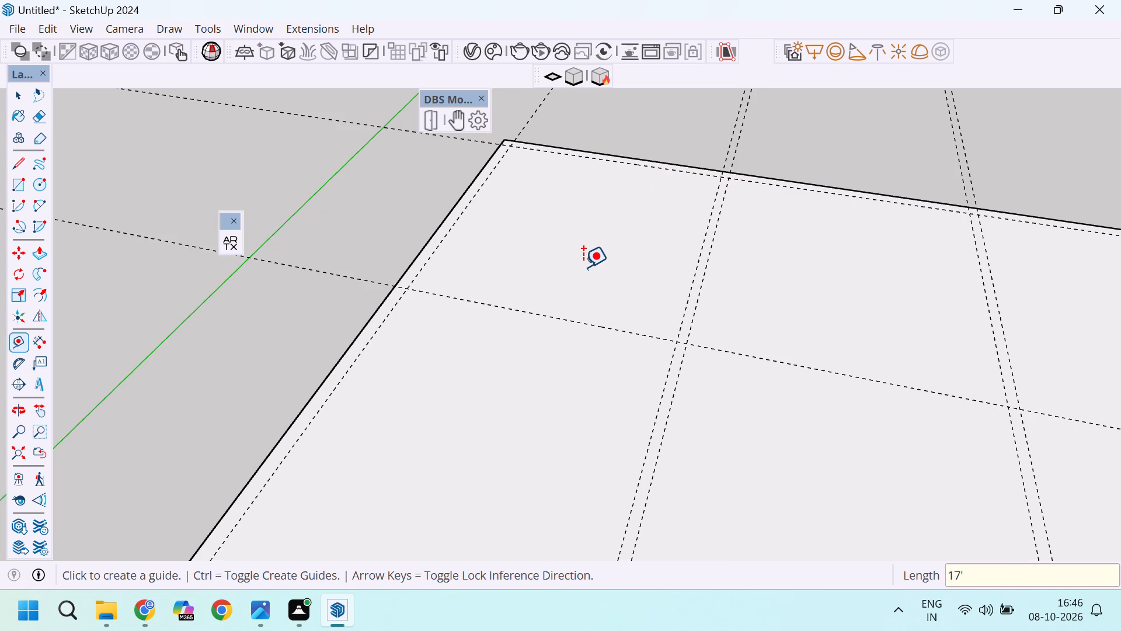
{"action": "left_click", "coordinate": [560, 315]}
{"action": "key", "text": "5"}
{"action": "key", "text": "BackSpace"}
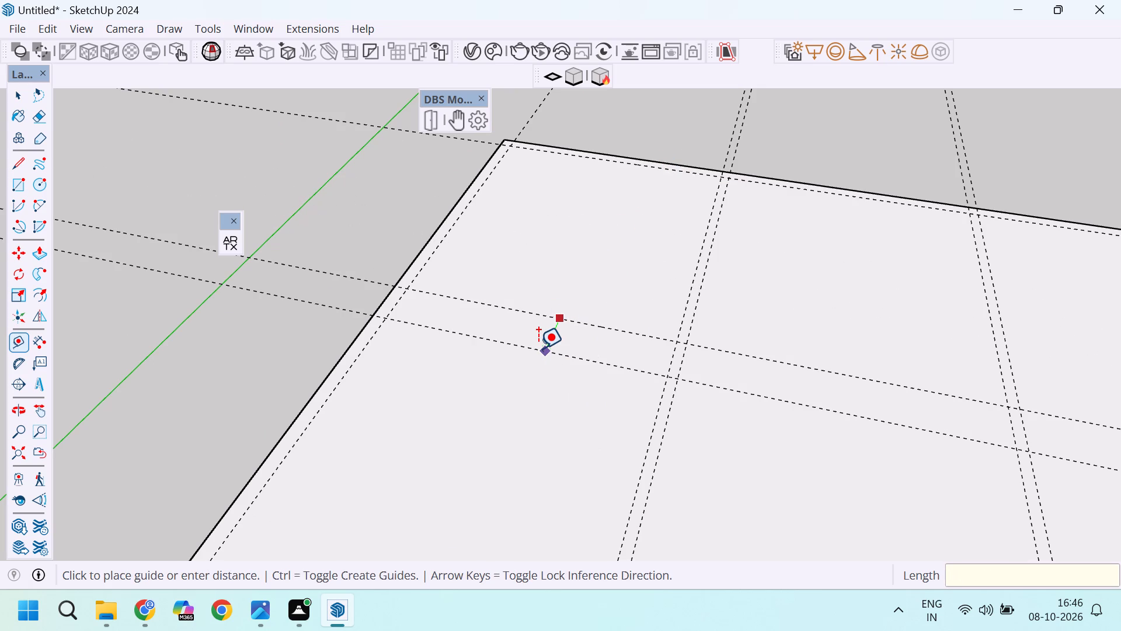
{"action": "key", "text": "6"}
{"action": "key", "text": "Return"}
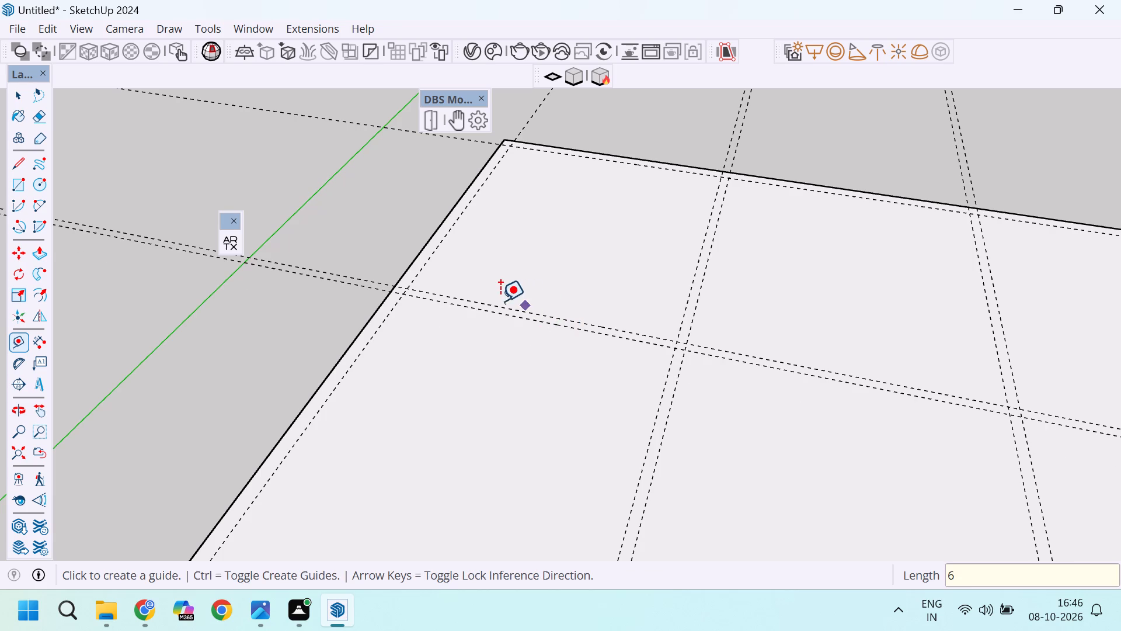
Place guides 4' toward the front from the first cross wall and 6" beyond that for another cross wall.
{"action": "scroll", "coordinate": [496, 301], "scroll_direction": "up", "scroll_amount": 3}
{"action": "left_click", "coordinate": [481, 313]}
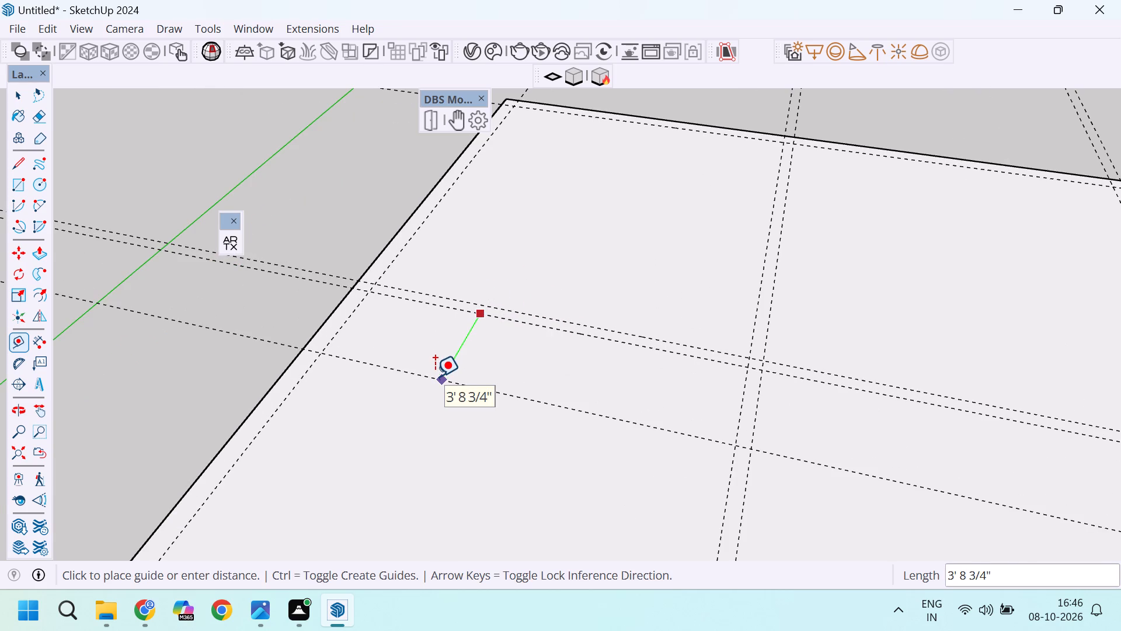
{"action": "key", "text": "4"}
{"action": "key", "text": "apostrophe"}
{"action": "key", "text": "Return"}
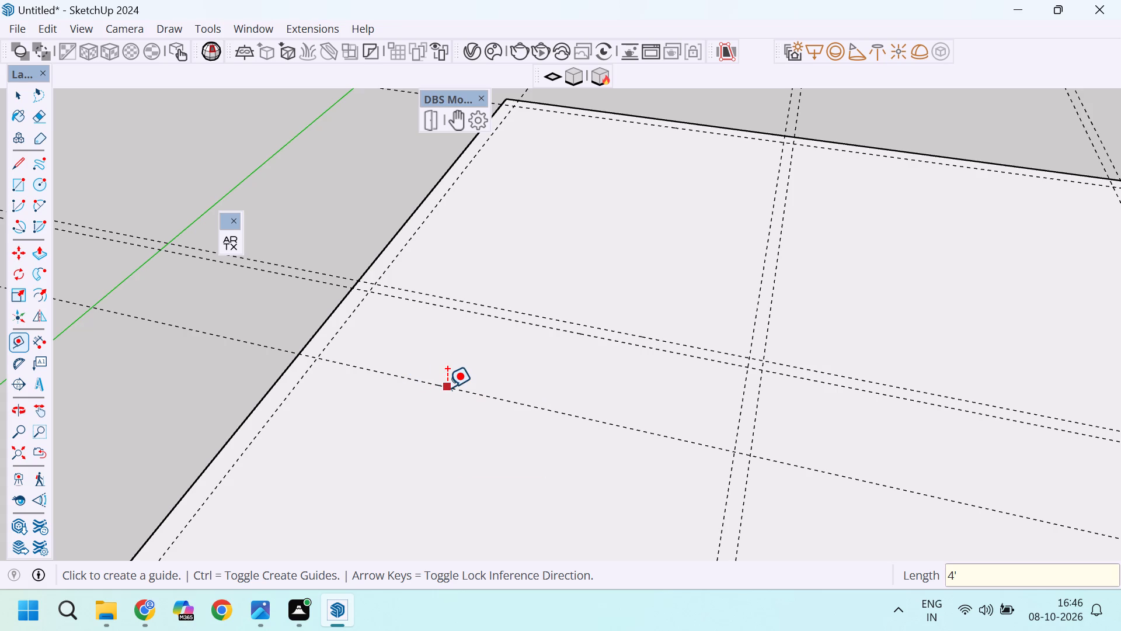
{"action": "left_click", "coordinate": [447, 387]}
{"action": "key", "text": "6"}
{"action": "key", "text": "Return"}
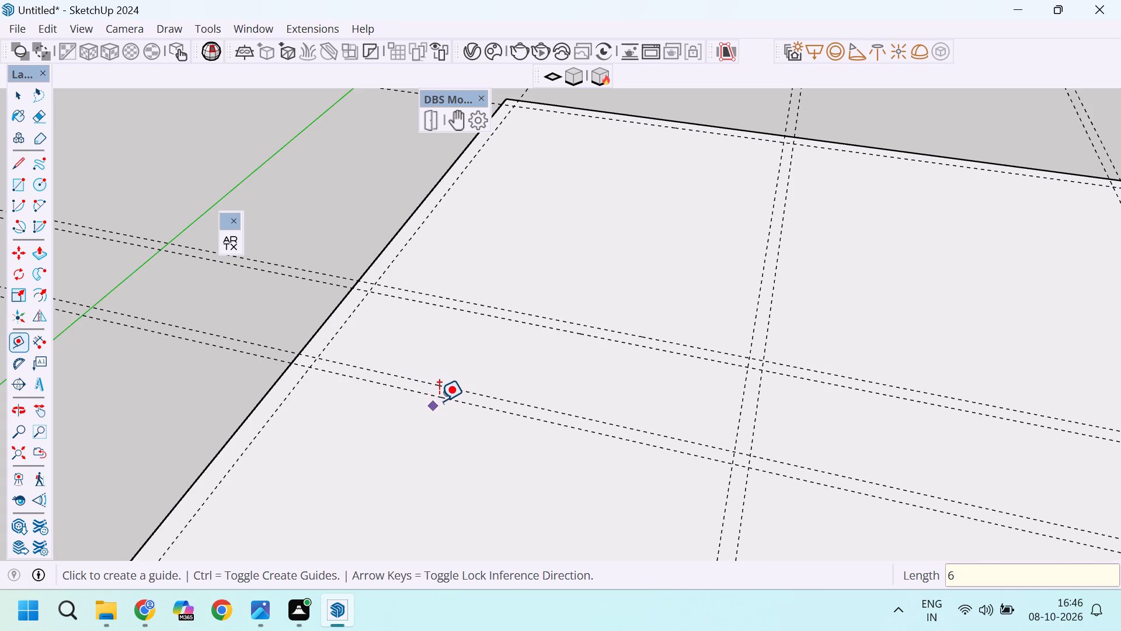
Place a guide 10' toward the front from the second cross wall's front guide and another 4' beyond that.
{"action": "left_click", "coordinate": [439, 401]}
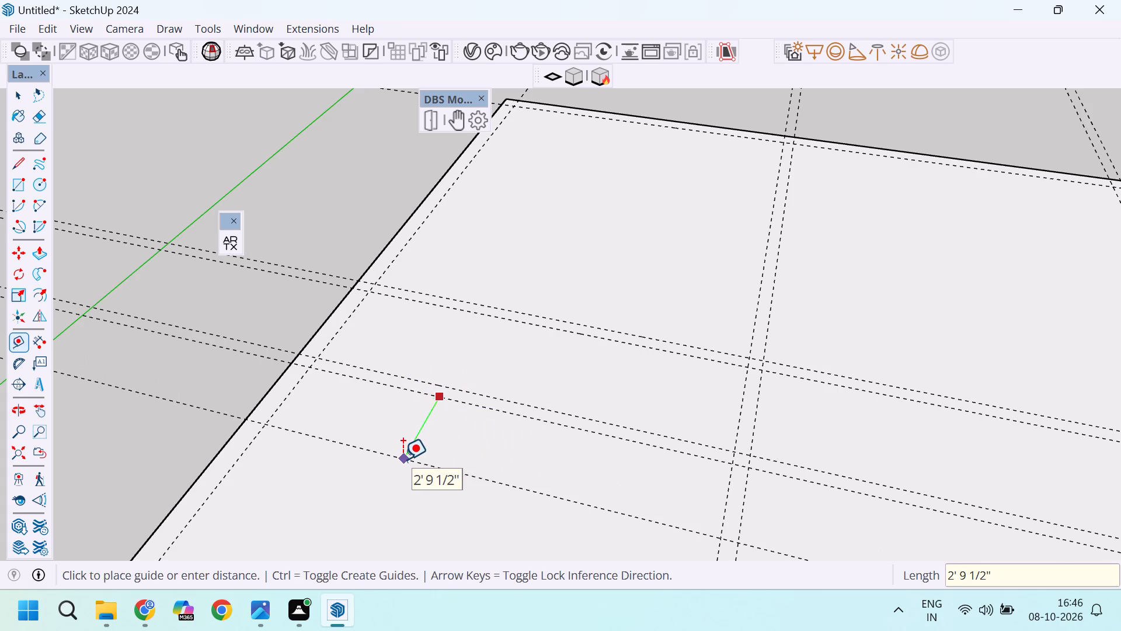
{"action": "type", "text": "10'"}
{"action": "key", "text": "Return"}
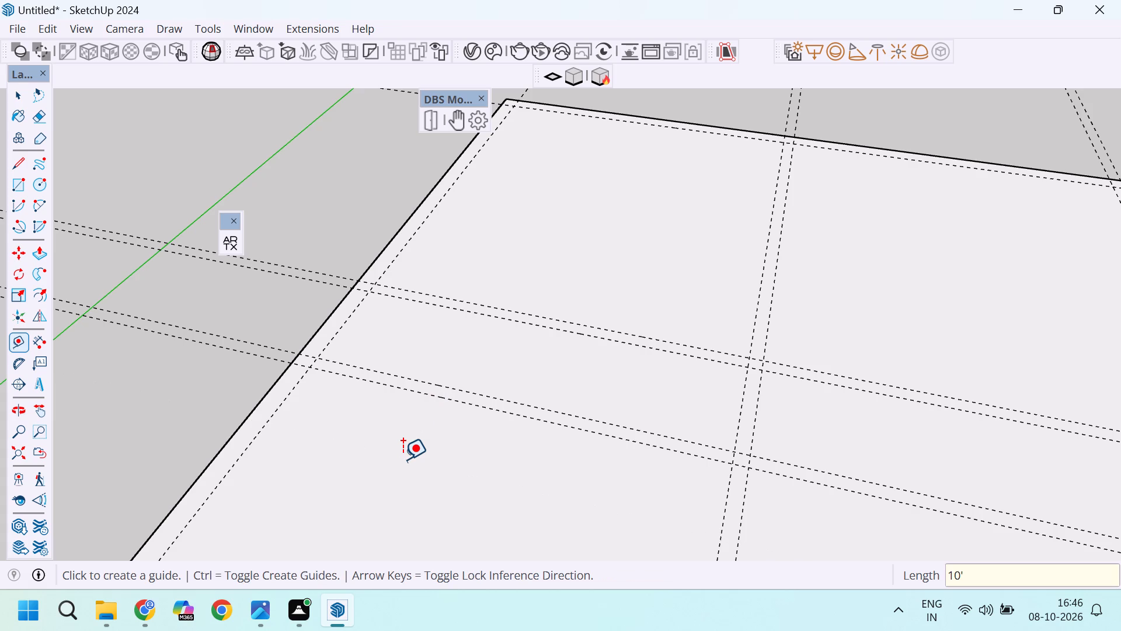
{"action": "scroll", "coordinate": [403, 460], "scroll_direction": "down", "scroll_amount": 20}
{"action": "scroll", "coordinate": [421, 329], "scroll_direction": "down", "scroll_amount": 7}
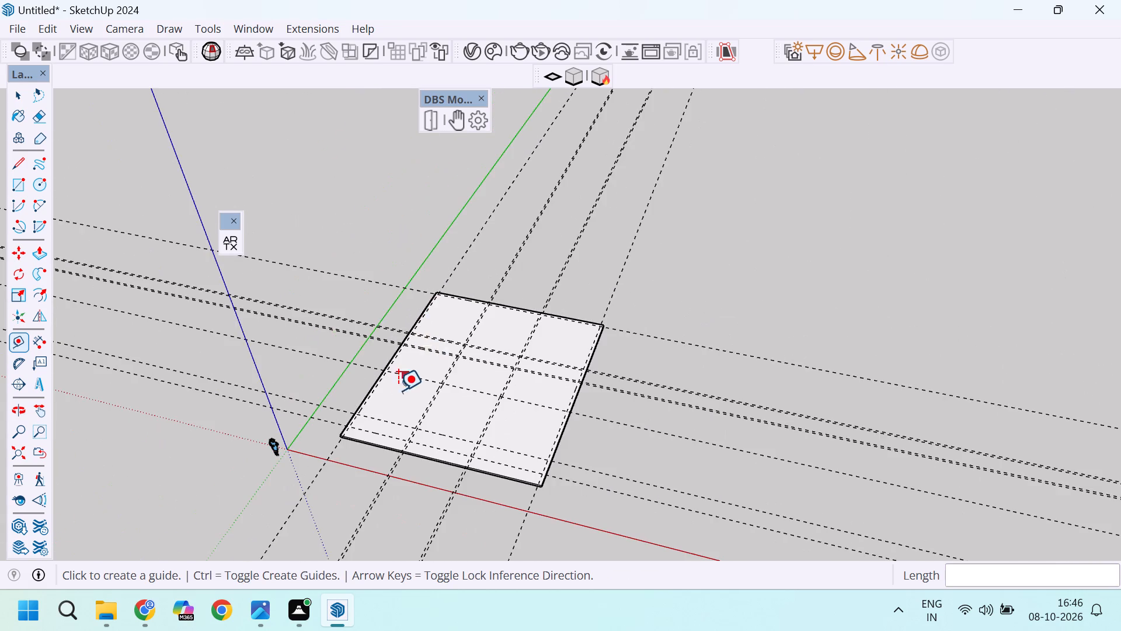
{"action": "scroll", "coordinate": [398, 390], "scroll_direction": "up", "scroll_amount": 7}
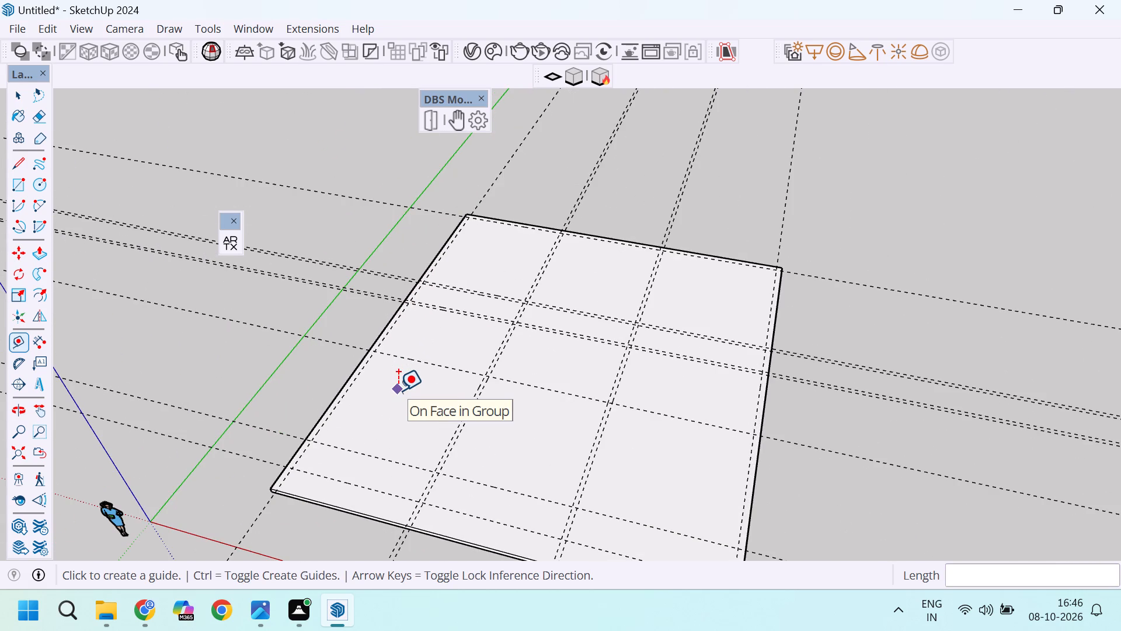
{"action": "scroll", "coordinate": [398, 390], "scroll_direction": "up", "scroll_amount": 5}
{"action": "left_click", "coordinate": [424, 343]}
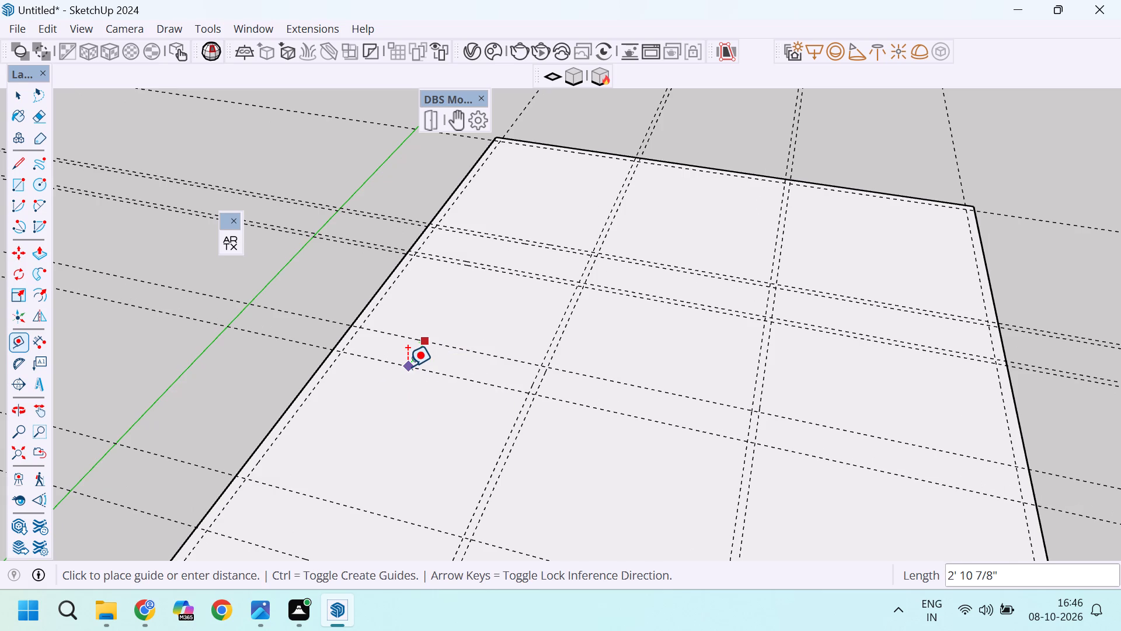
{"action": "type", "text": "4'"}
{"action": "key", "text": "Return"}
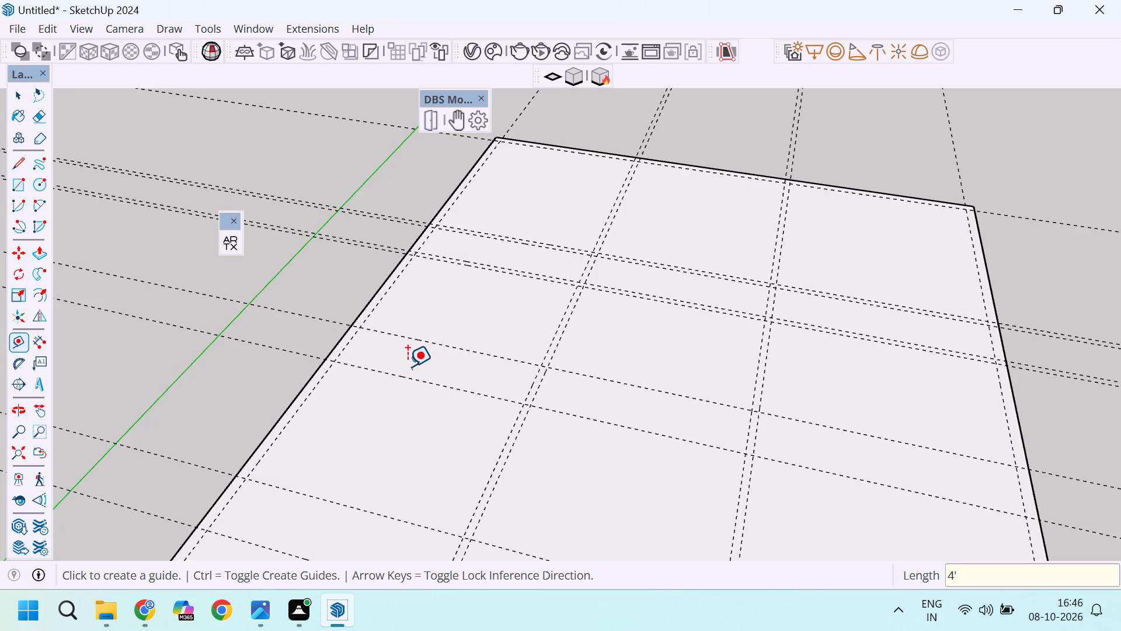
Place a guide 6" toward the back from the new 10' guide for the third cross wall's thickness.
{"action": "scroll", "coordinate": [445, 272], "scroll_direction": "up", "scroll_amount": 4}
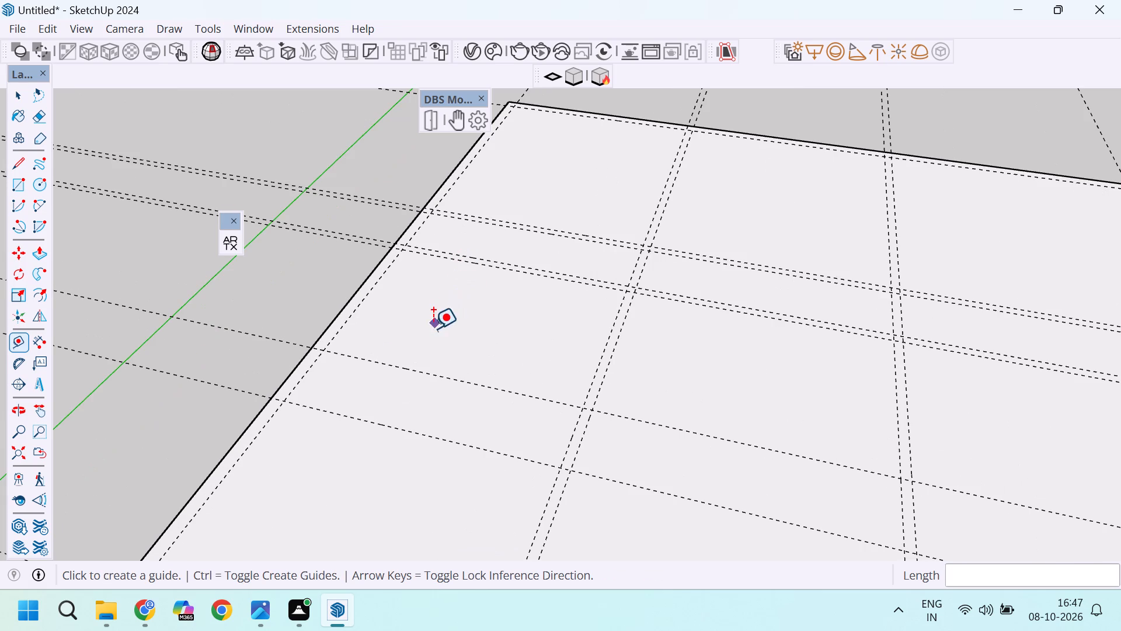
{"action": "scroll", "coordinate": [499, 330], "scroll_direction": "down", "scroll_amount": 3}
{"action": "scroll", "coordinate": [426, 362], "scroll_direction": "up", "scroll_amount": 4}
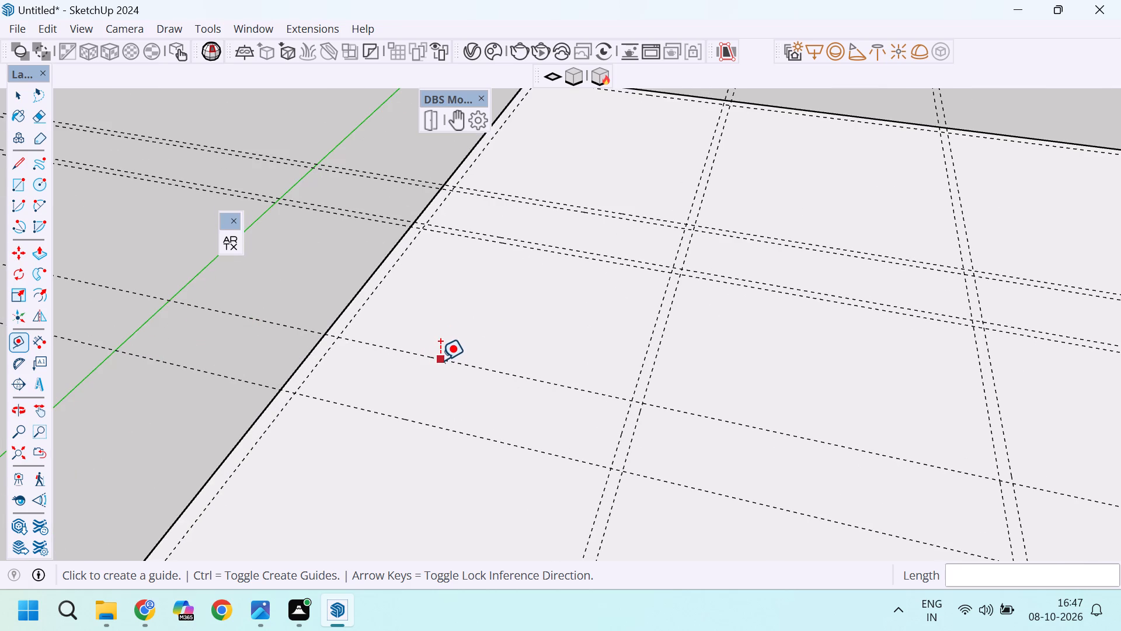
{"action": "left_click", "coordinate": [445, 360]}
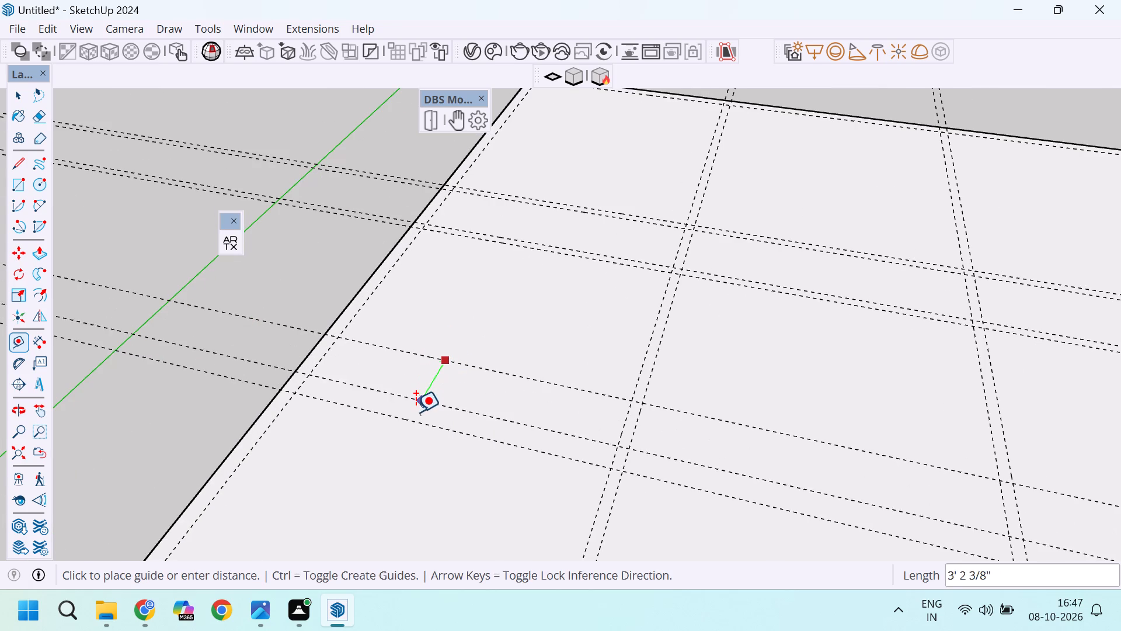
{"action": "scroll", "coordinate": [424, 355], "scroll_direction": "up", "scroll_amount": 8}
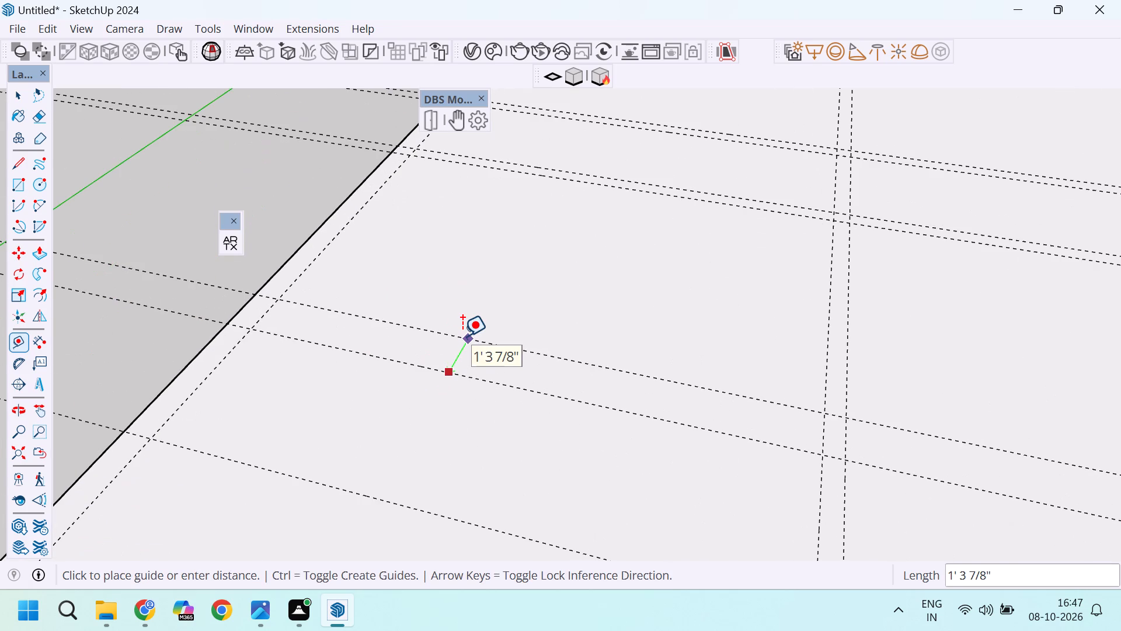
{"action": "key", "text": "6"}
{"action": "key", "text": "Return"}
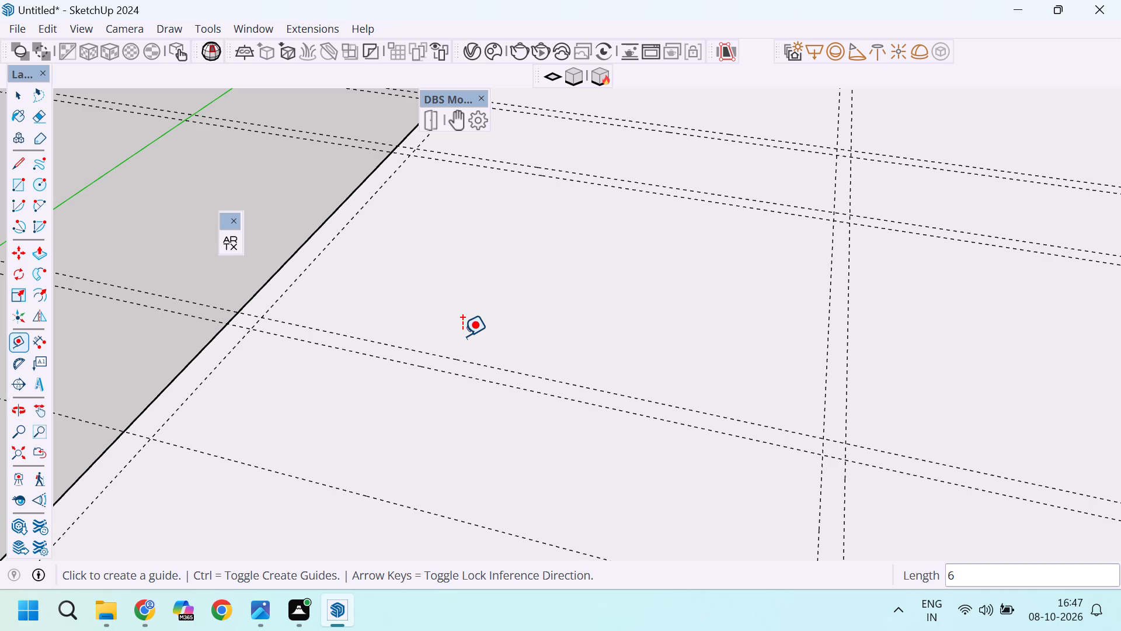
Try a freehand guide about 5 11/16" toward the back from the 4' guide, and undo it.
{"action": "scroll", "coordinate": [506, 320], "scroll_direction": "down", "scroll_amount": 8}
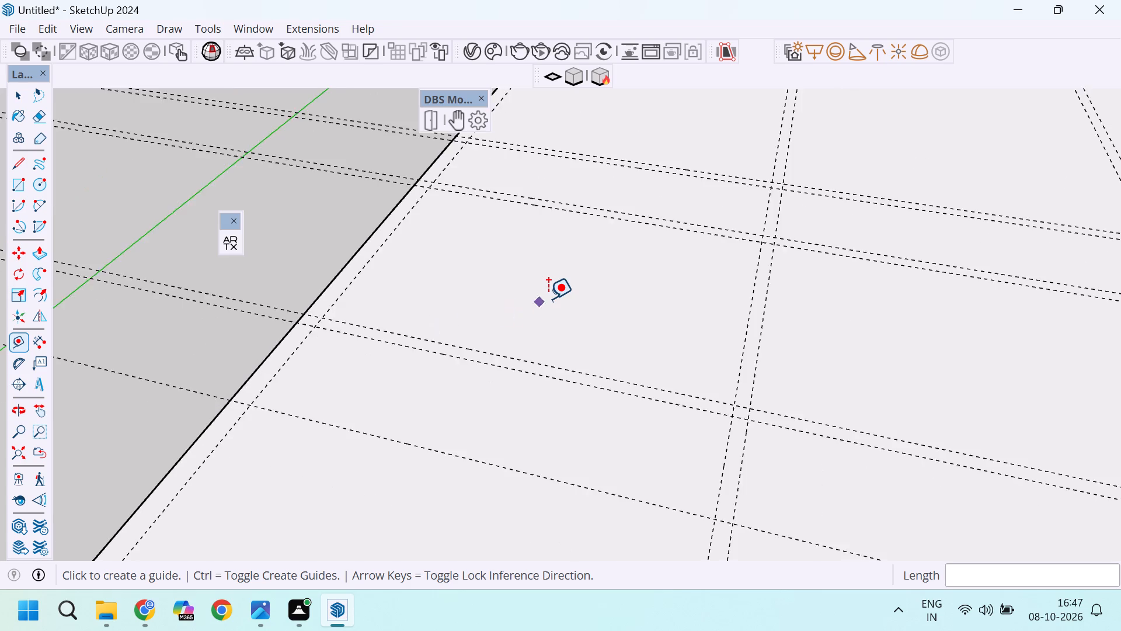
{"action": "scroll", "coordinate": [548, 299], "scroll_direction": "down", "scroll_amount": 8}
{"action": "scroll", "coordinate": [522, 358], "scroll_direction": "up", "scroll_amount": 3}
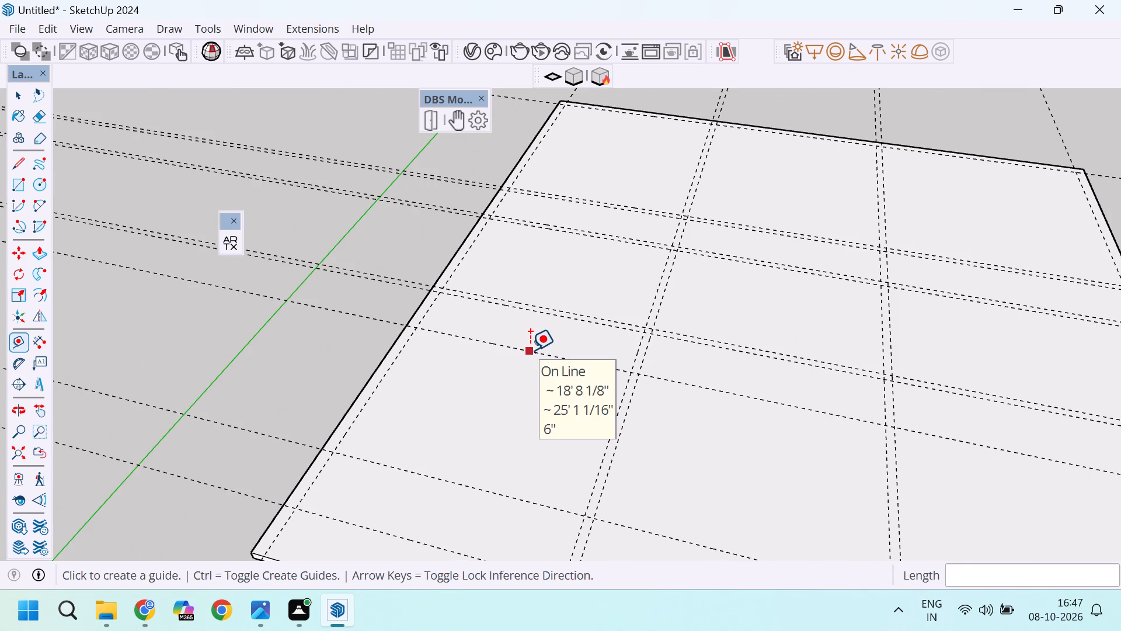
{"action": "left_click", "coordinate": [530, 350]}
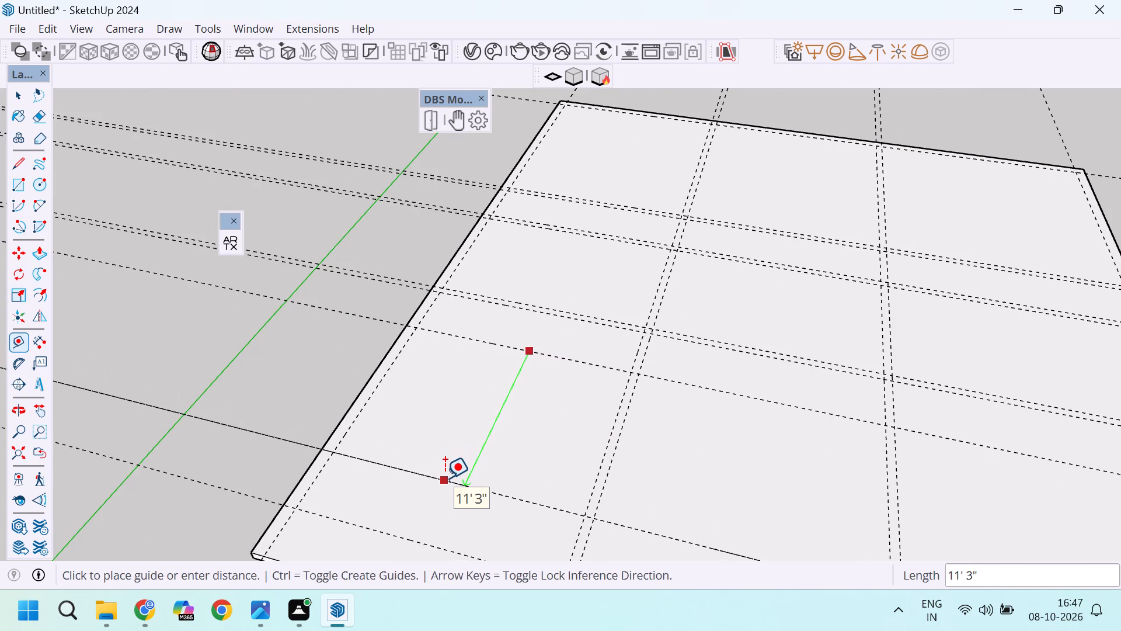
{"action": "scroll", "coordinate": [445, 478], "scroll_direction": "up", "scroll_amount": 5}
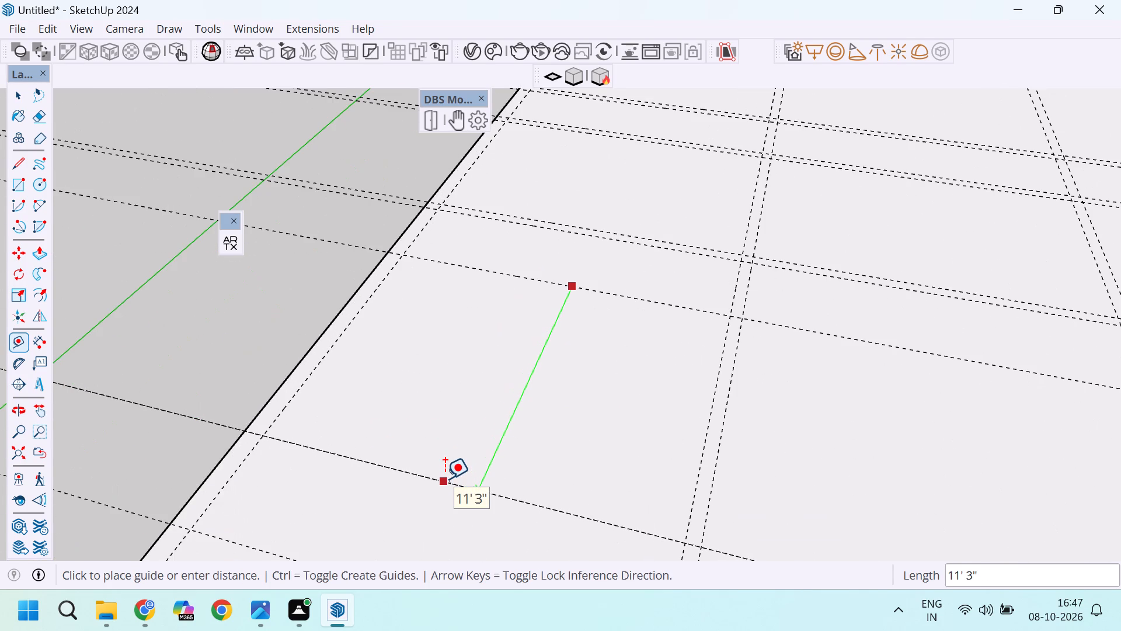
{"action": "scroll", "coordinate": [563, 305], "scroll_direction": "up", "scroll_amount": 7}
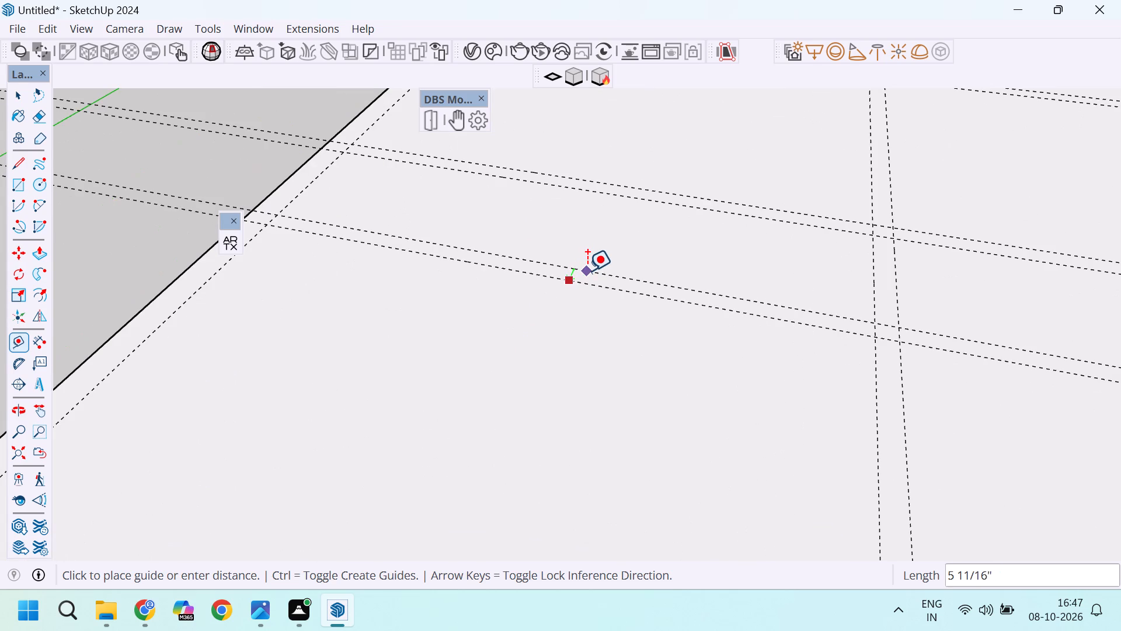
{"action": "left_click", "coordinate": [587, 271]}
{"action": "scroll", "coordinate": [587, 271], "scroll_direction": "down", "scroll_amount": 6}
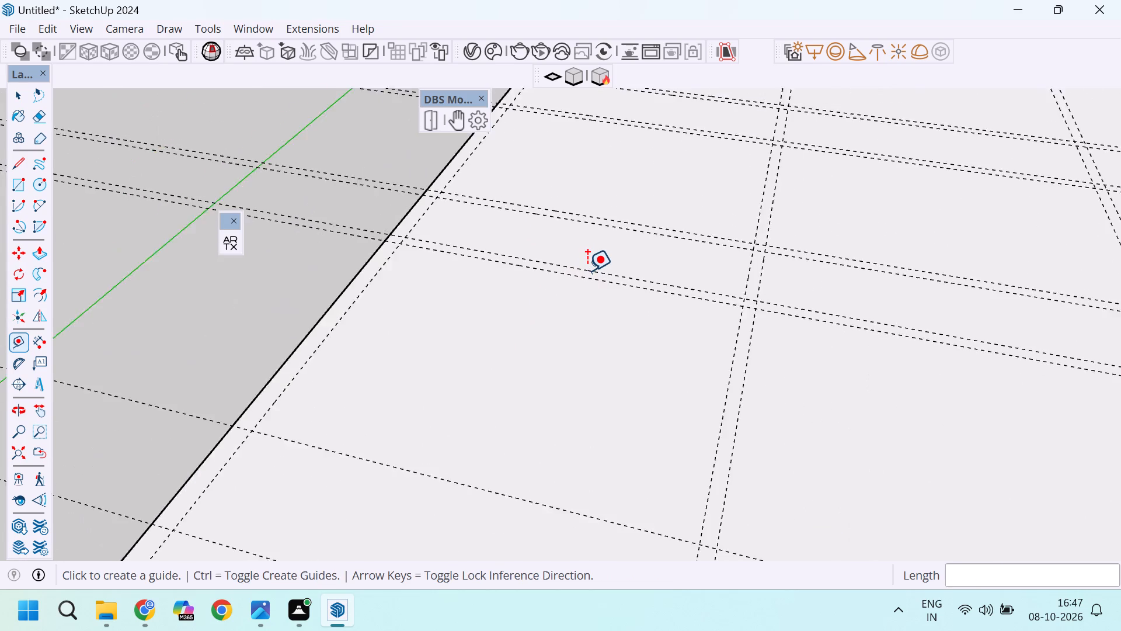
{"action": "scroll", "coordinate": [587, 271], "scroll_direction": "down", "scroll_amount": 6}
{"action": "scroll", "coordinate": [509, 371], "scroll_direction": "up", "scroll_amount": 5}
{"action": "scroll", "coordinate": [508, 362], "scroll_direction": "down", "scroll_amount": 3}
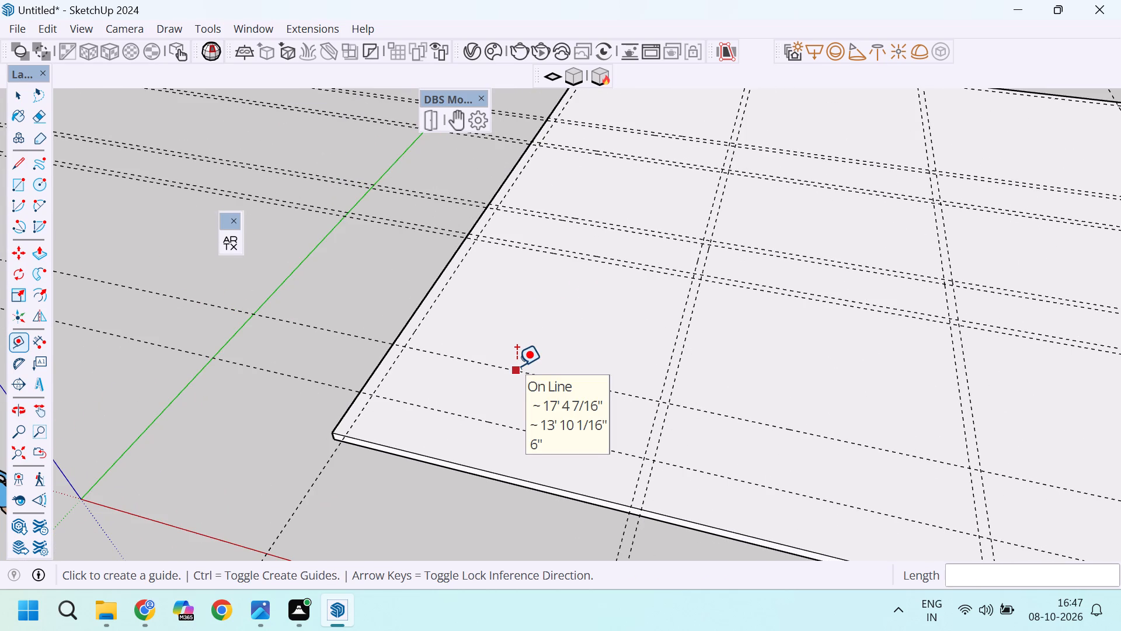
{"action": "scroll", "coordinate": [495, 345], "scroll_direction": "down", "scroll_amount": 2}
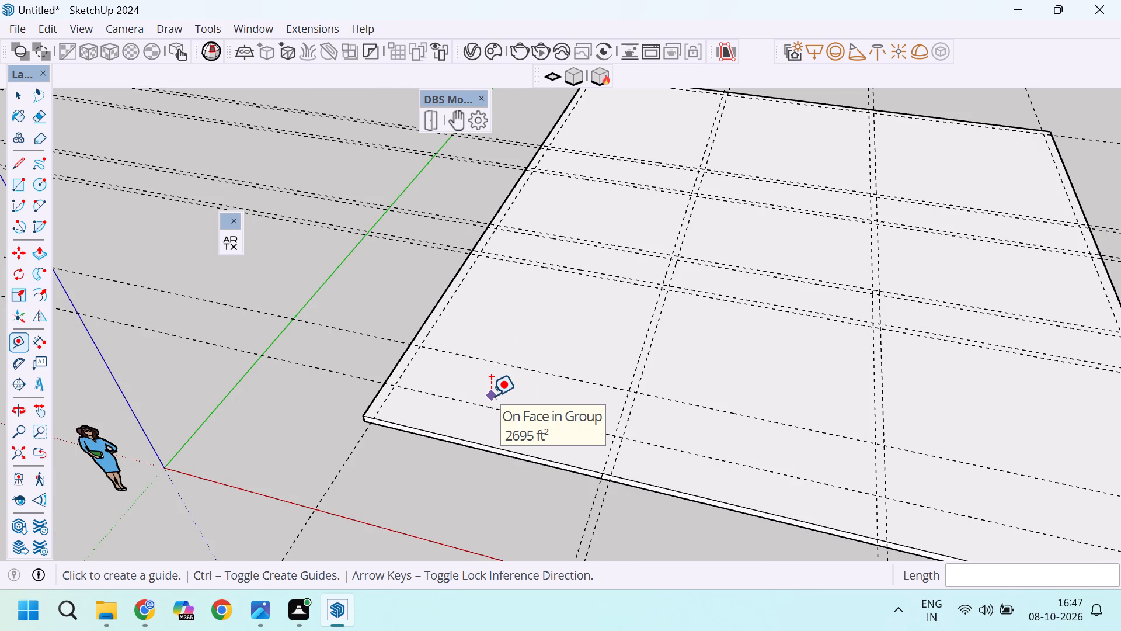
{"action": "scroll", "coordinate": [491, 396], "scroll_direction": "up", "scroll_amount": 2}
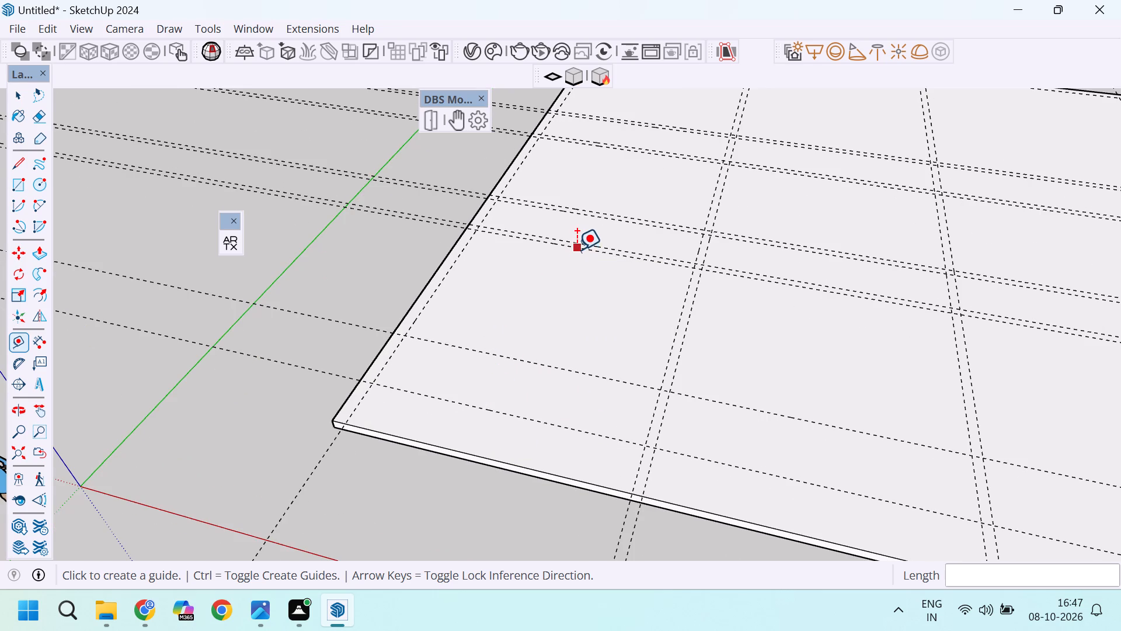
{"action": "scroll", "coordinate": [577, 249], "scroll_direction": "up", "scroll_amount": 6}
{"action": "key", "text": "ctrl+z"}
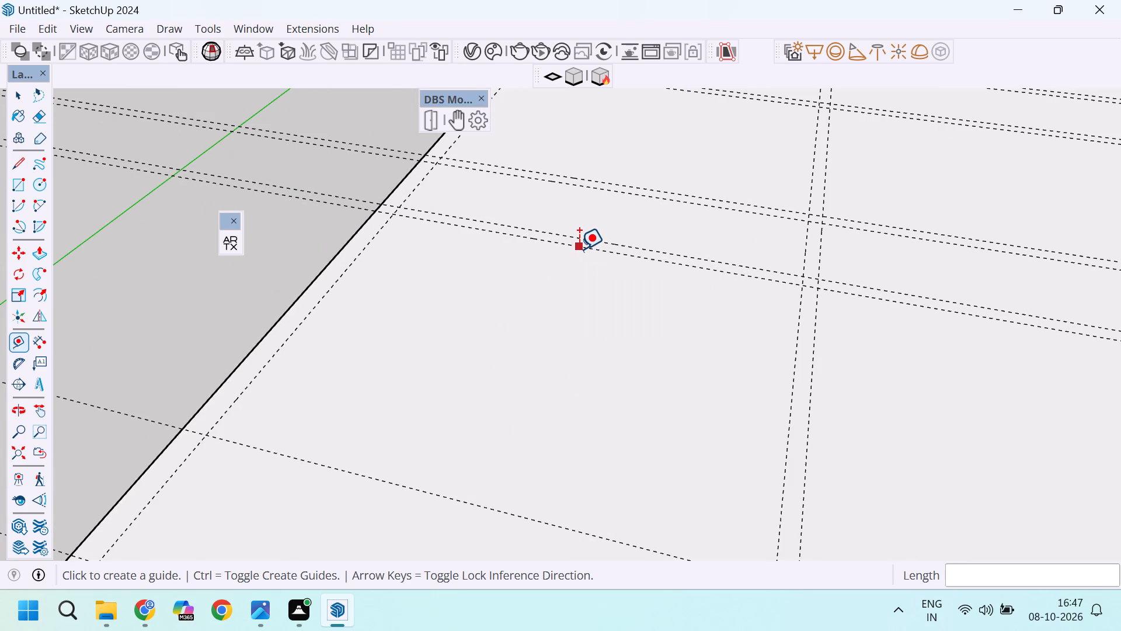
Place a guide 6" toward the front from the 4' guide for the fourth cross wall's thickness.
{"action": "left_click_drag", "start_coordinate": [577, 247], "coordinate": [571, 251]}
{"action": "scroll", "coordinate": [546, 299], "scroll_direction": "up", "scroll_amount": 1}
{"action": "scroll", "coordinate": [546, 299], "scroll_direction": "down", "scroll_amount": 11}
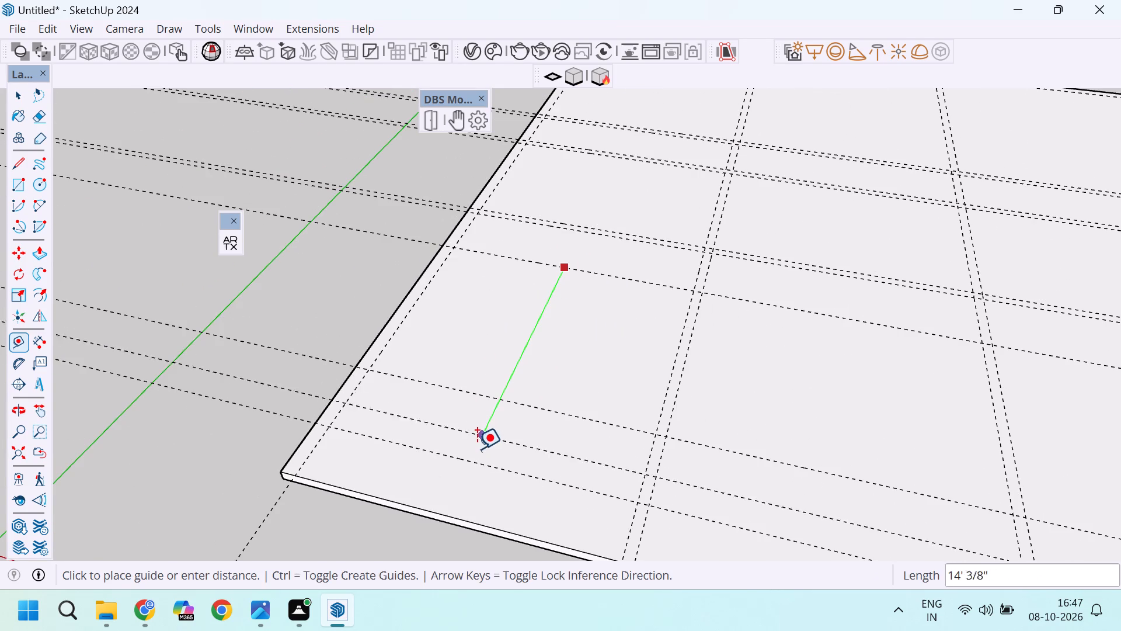
{"action": "scroll", "coordinate": [472, 458], "scroll_direction": "up", "scroll_amount": 7}
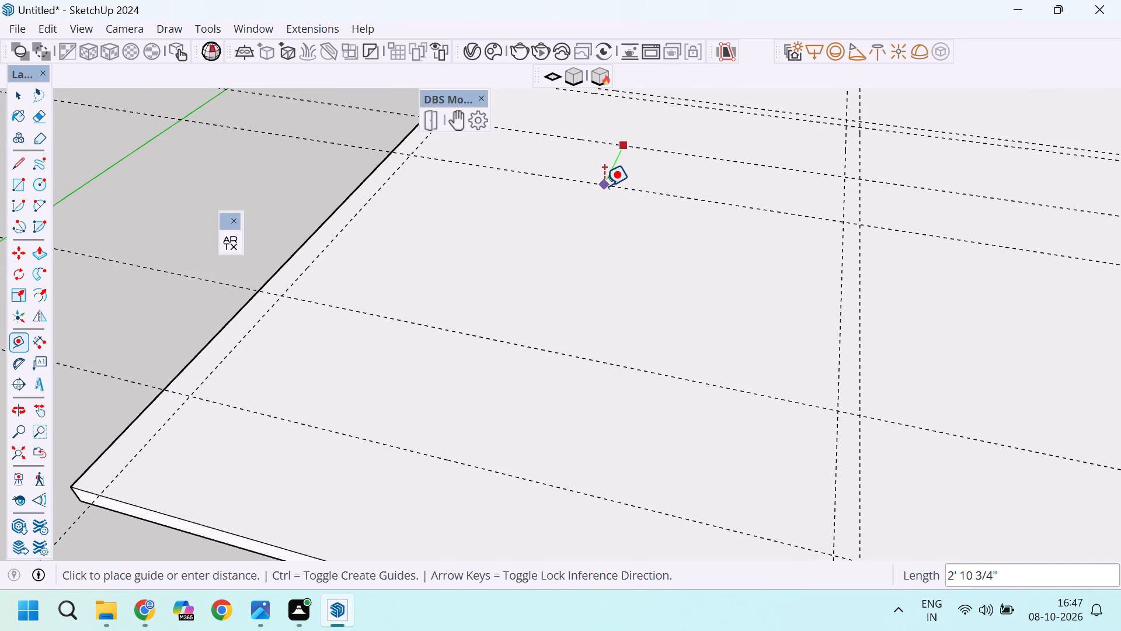
{"action": "key", "text": "6"}
{"action": "key", "text": "Return"}
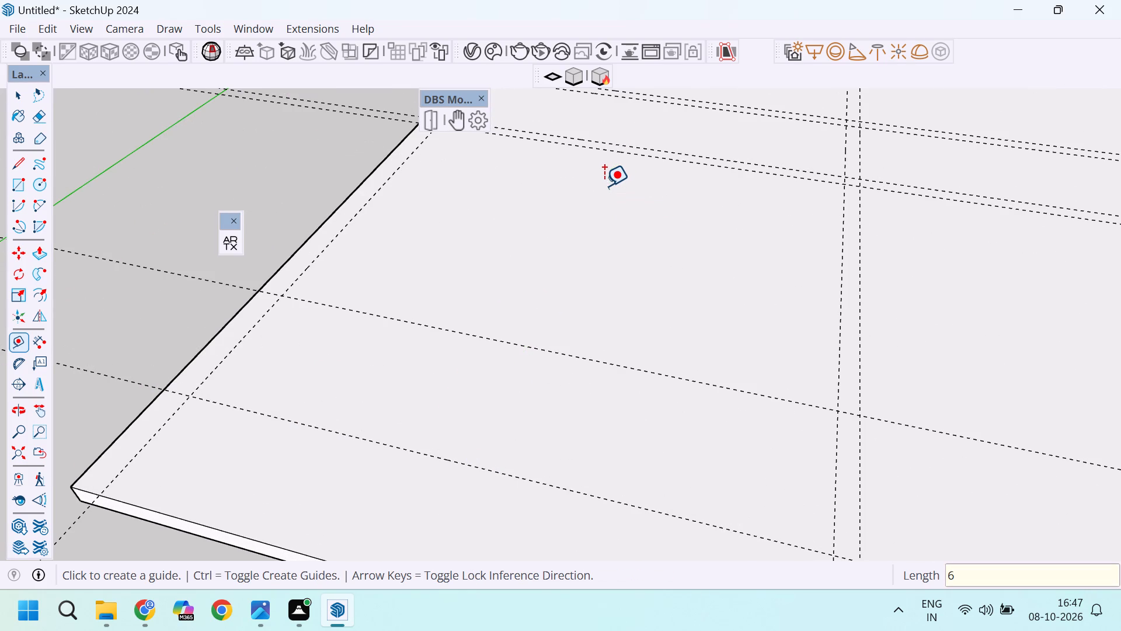
Place guides toward the back from the two single guides near the slab's front edge: 6" from the nearest, 9" from the other.
{"action": "left_click", "coordinate": [470, 463]}
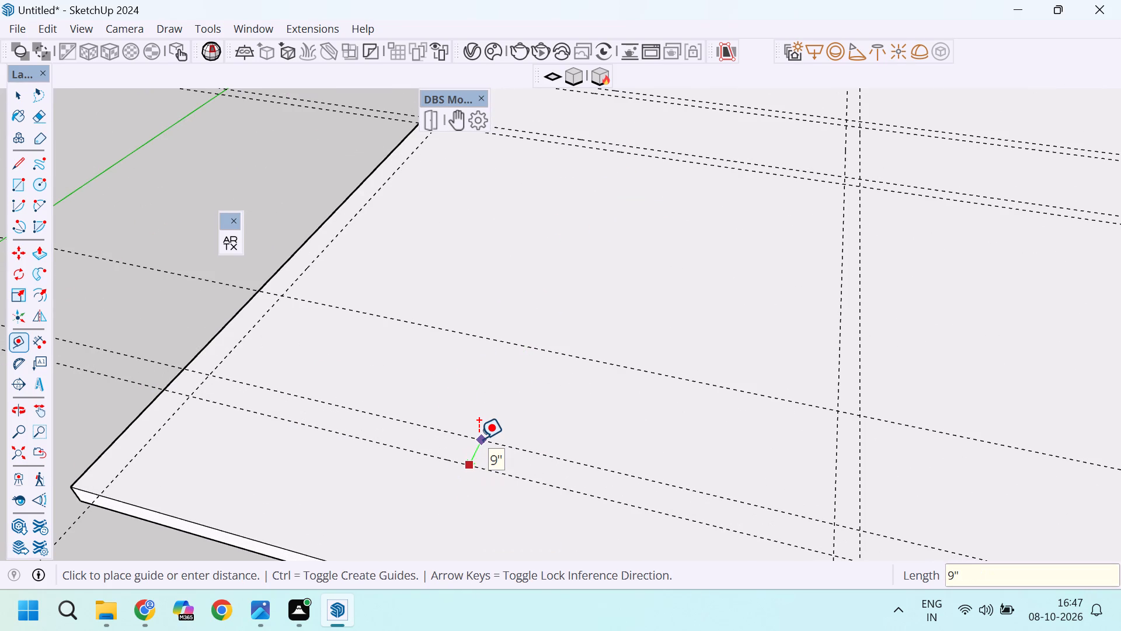
{"action": "key", "text": "6"}
{"action": "key", "text": "Return"}
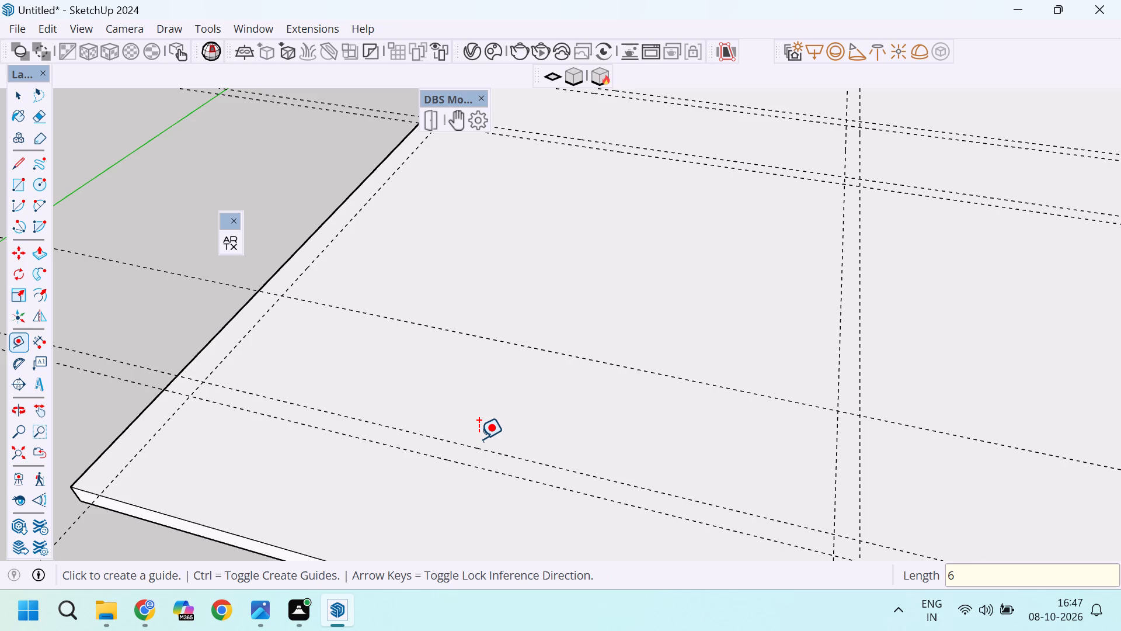
{"action": "scroll", "coordinate": [466, 432], "scroll_direction": "down", "scroll_amount": 17}
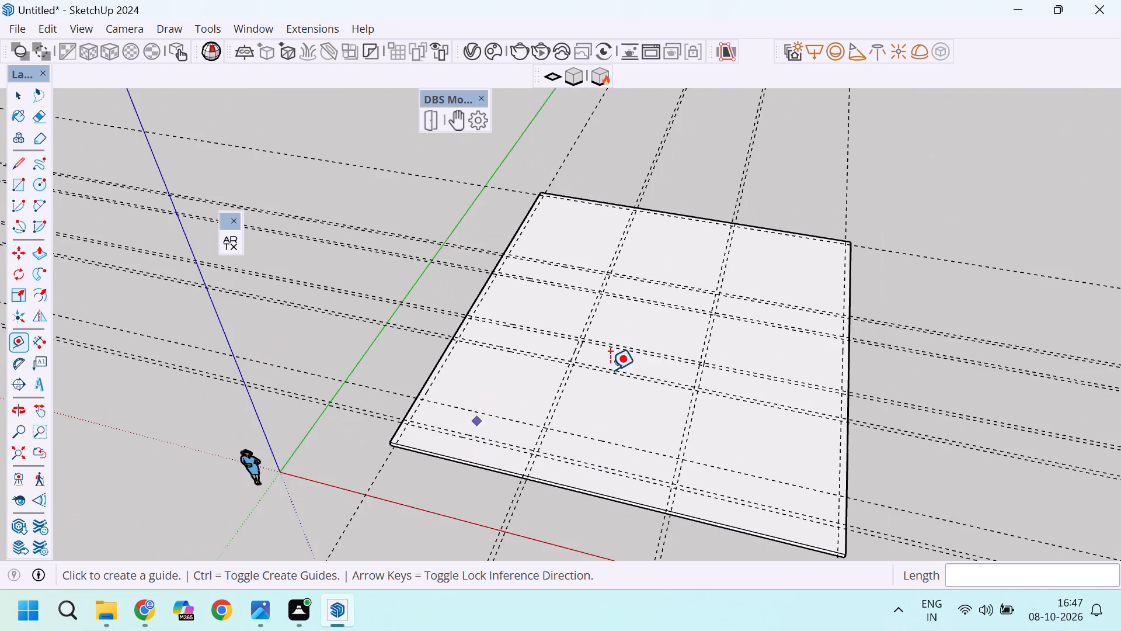
{"action": "scroll", "coordinate": [706, 353], "scroll_direction": "up", "scroll_amount": 4}
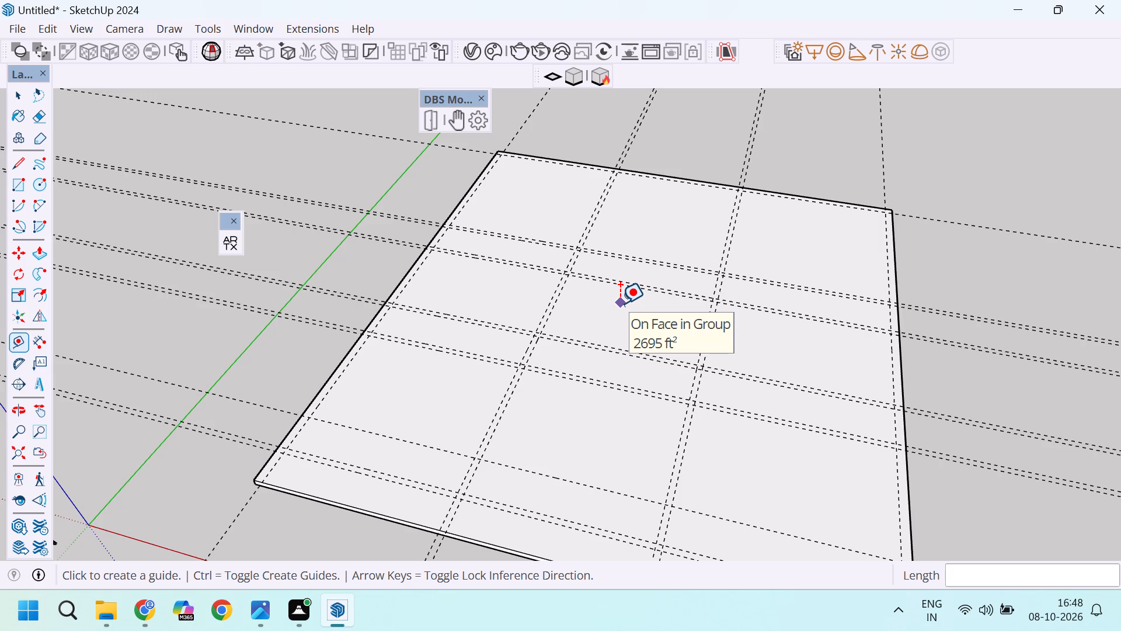
{"action": "left_click", "coordinate": [532, 476]}
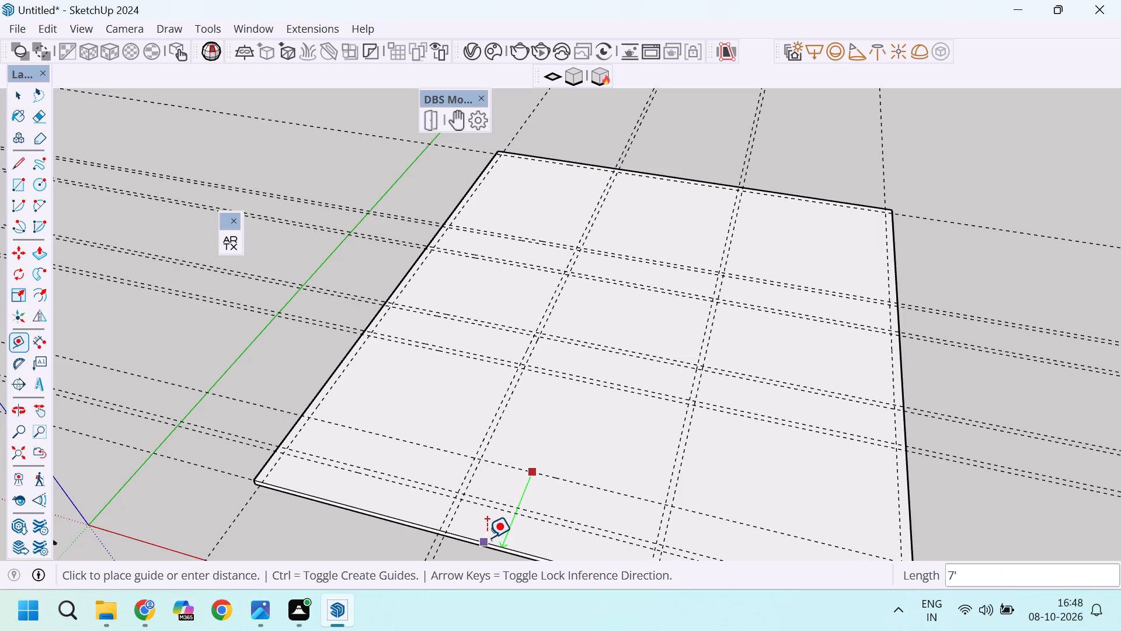
{"action": "scroll", "coordinate": [489, 525], "scroll_direction": "up", "scroll_amount": 8}
{"action": "scroll", "coordinate": [614, 397], "scroll_direction": "up", "scroll_amount": 3}
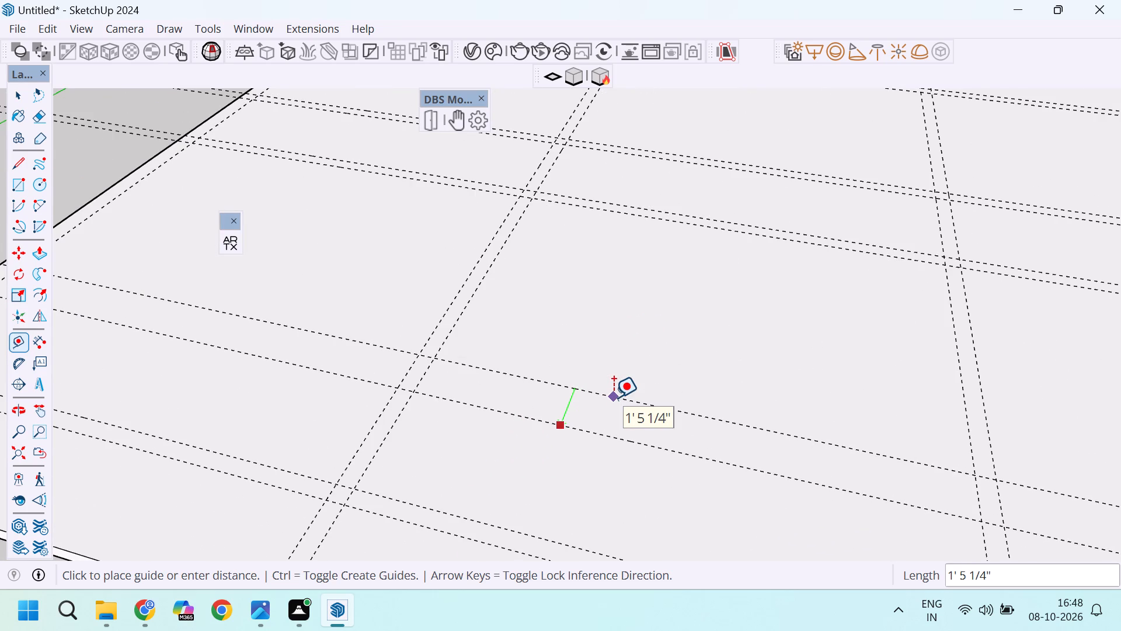
{"action": "key", "text": "9"}
{"action": "key", "text": "Return"}
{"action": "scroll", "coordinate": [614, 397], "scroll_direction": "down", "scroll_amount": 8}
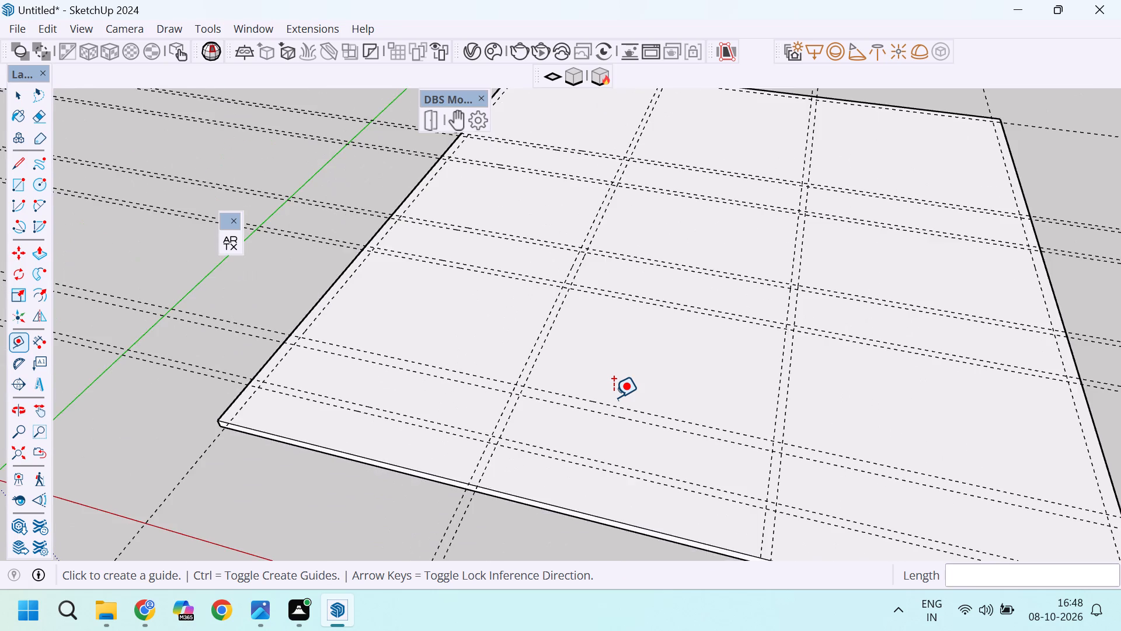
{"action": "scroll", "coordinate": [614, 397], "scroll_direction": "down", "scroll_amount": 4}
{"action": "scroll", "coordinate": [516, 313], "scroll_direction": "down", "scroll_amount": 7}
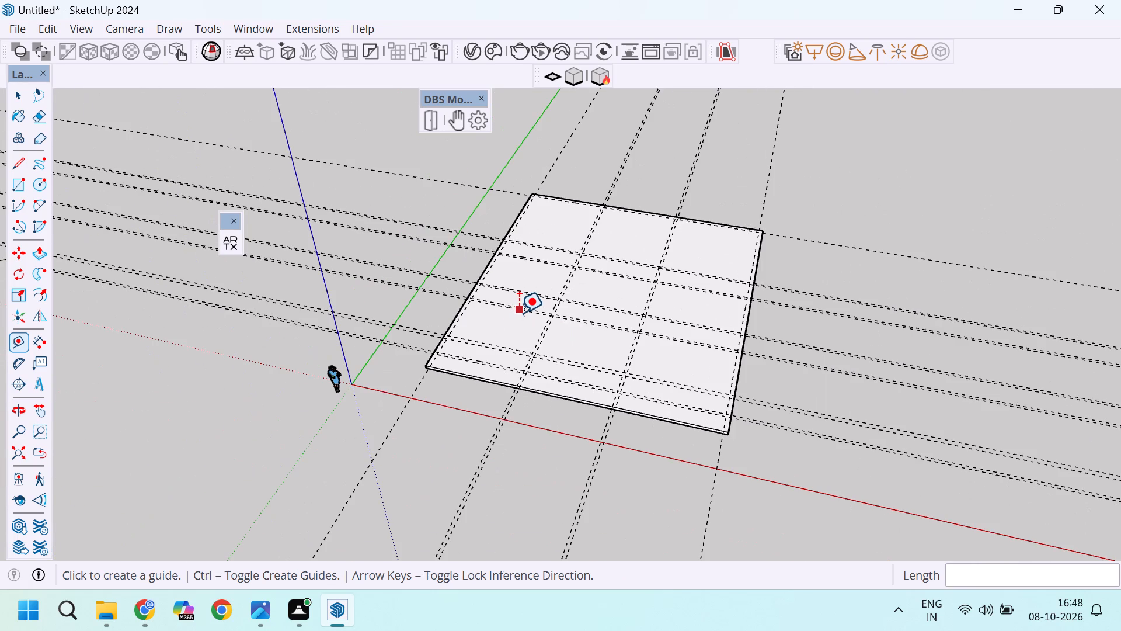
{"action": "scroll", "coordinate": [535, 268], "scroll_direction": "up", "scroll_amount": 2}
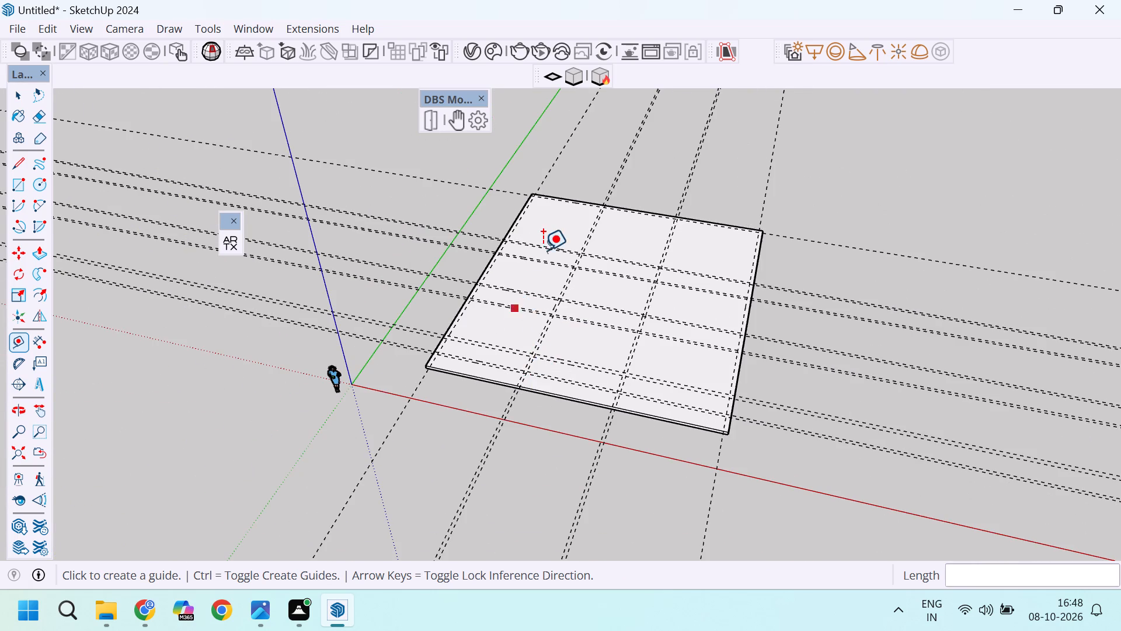
Draw a 52' by 9" wall rectangle along the slab's long edge nearest the green axis, from the back corner to the frontmost cross guide.
{"action": "scroll", "coordinate": [543, 250], "scroll_direction": "up", "scroll_amount": 14}
{"action": "scroll", "coordinate": [566, 287], "scroll_direction": "down", "scroll_amount": 10}
{"action": "key", "text": "r"}
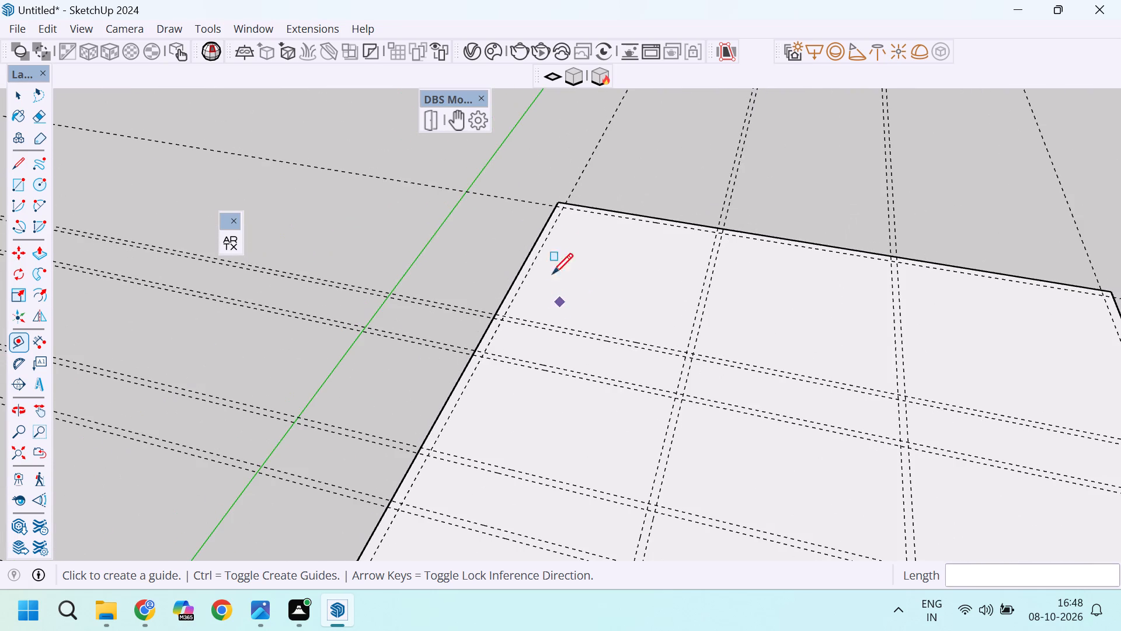
{"action": "scroll", "coordinate": [562, 211], "scroll_direction": "up", "scroll_amount": 15}
{"action": "left_click", "coordinate": [553, 202]}
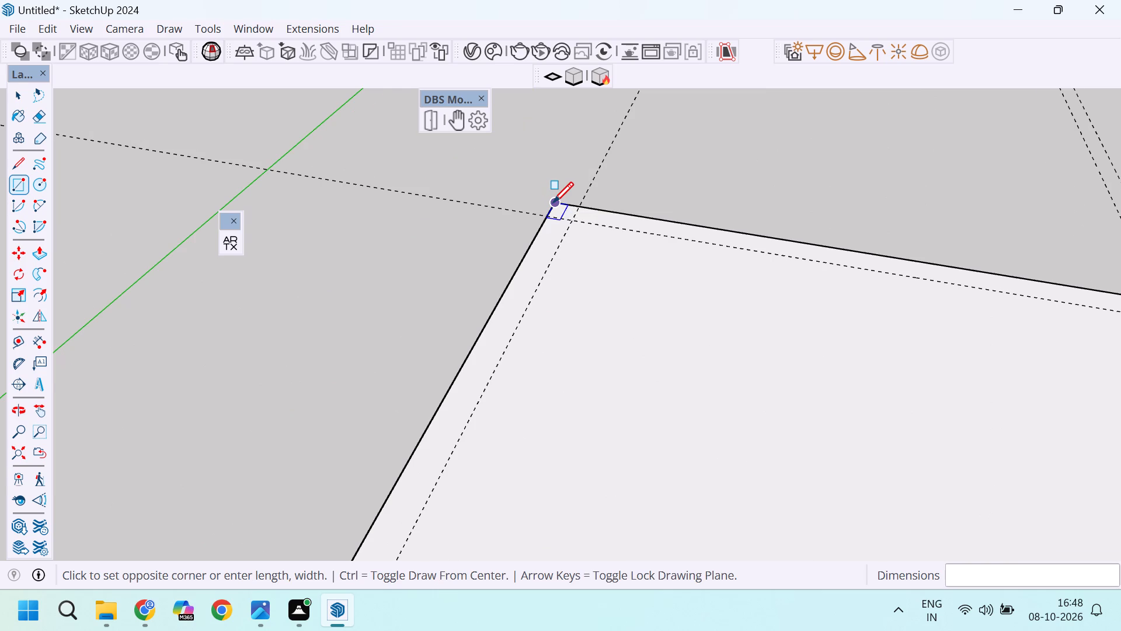
{"action": "scroll", "coordinate": [553, 202], "scroll_direction": "down", "scroll_amount": 20}
{"action": "scroll", "coordinate": [590, 234], "scroll_direction": "down", "scroll_amount": 3}
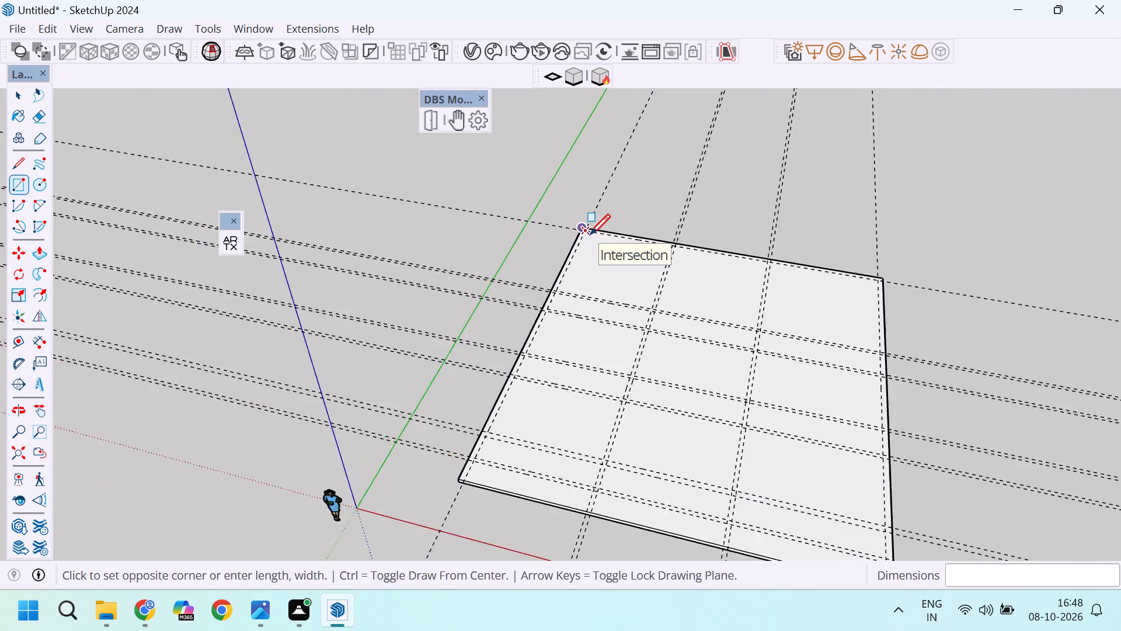
{"action": "scroll", "coordinate": [590, 234], "scroll_direction": "down", "scroll_amount": 6}
{"action": "scroll", "coordinate": [548, 307], "scroll_direction": "up", "scroll_amount": 20}
{"action": "scroll", "coordinate": [548, 307], "scroll_direction": "up", "scroll_amount": 4}
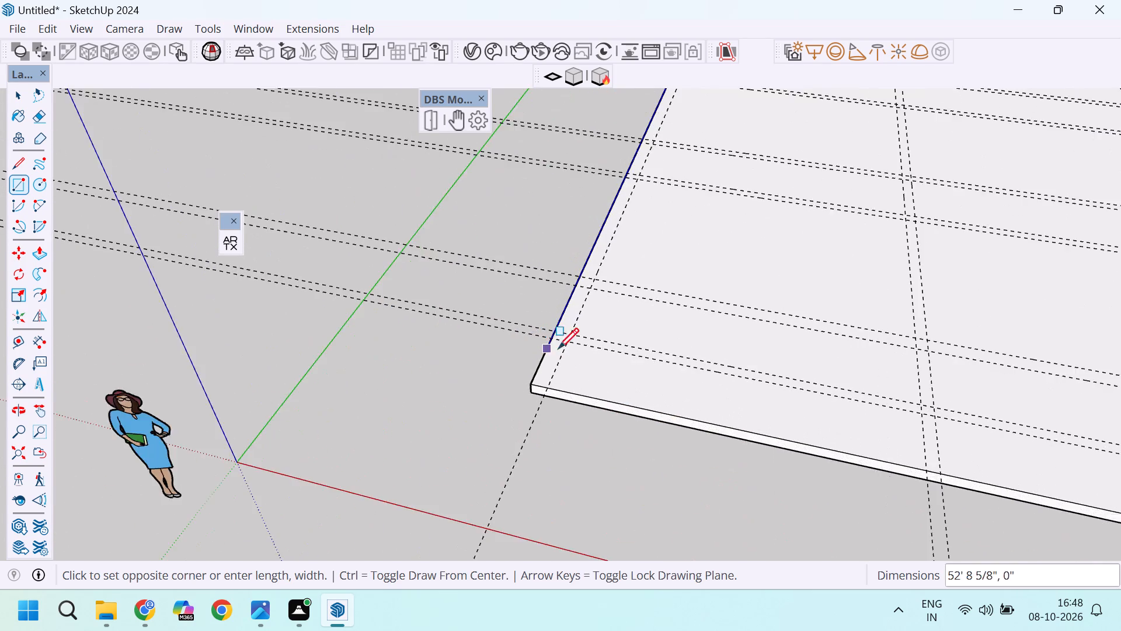
{"action": "scroll", "coordinate": [558, 348], "scroll_direction": "up", "scroll_amount": 7}
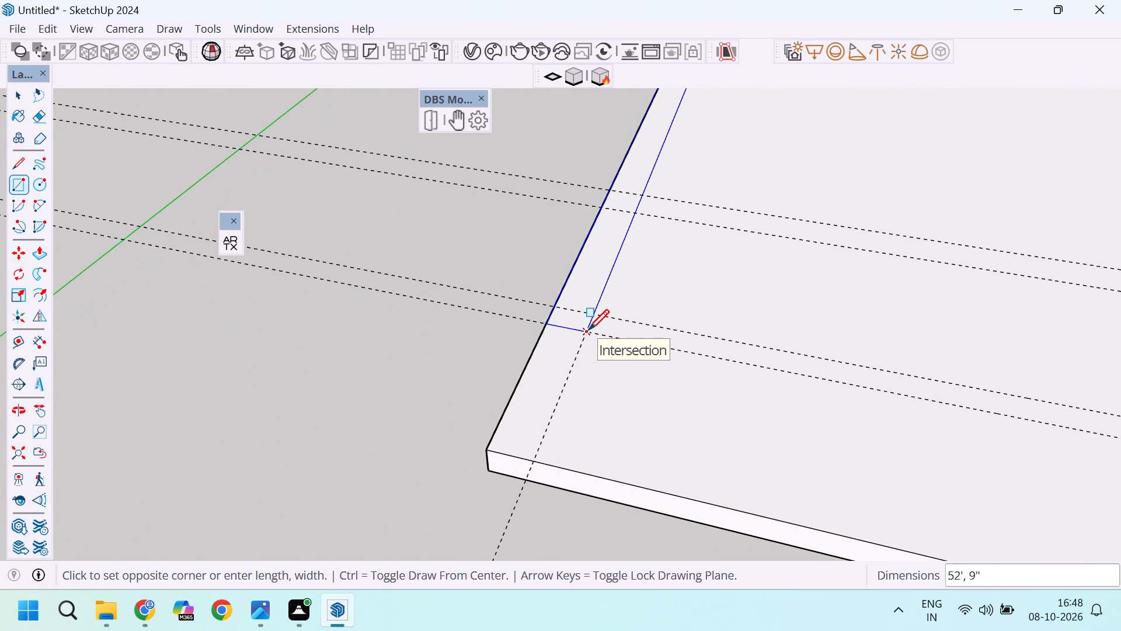
{"action": "left_click", "coordinate": [589, 330]}
{"action": "scroll", "coordinate": [589, 330], "scroll_direction": "down", "scroll_amount": 11}
{"action": "scroll", "coordinate": [580, 307], "scroll_direction": "up", "scroll_amount": 5}
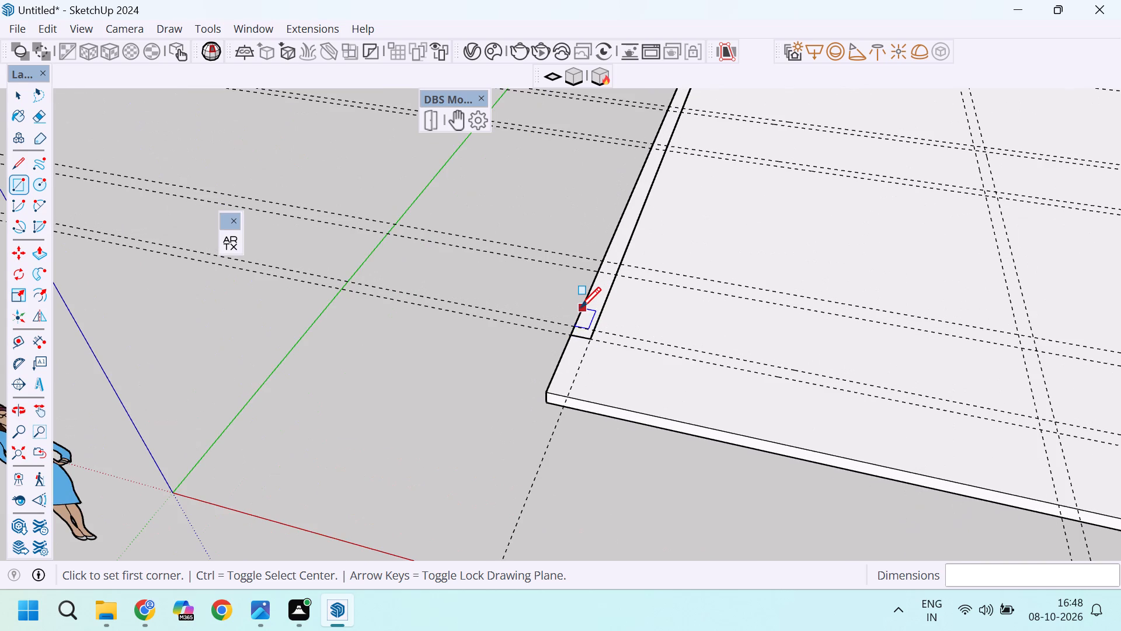
Push/Pull the new wall rectangle up 10'.
{"action": "key", "text": "p"}
{"action": "left_click", "coordinate": [591, 293]}
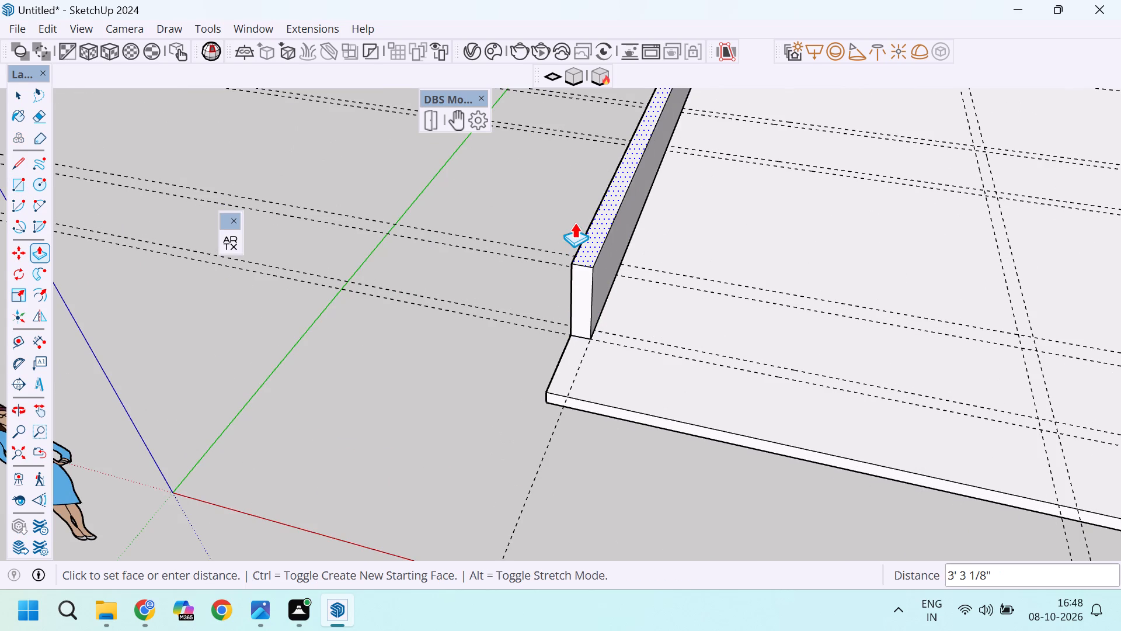
{"action": "type", "text": "10"}
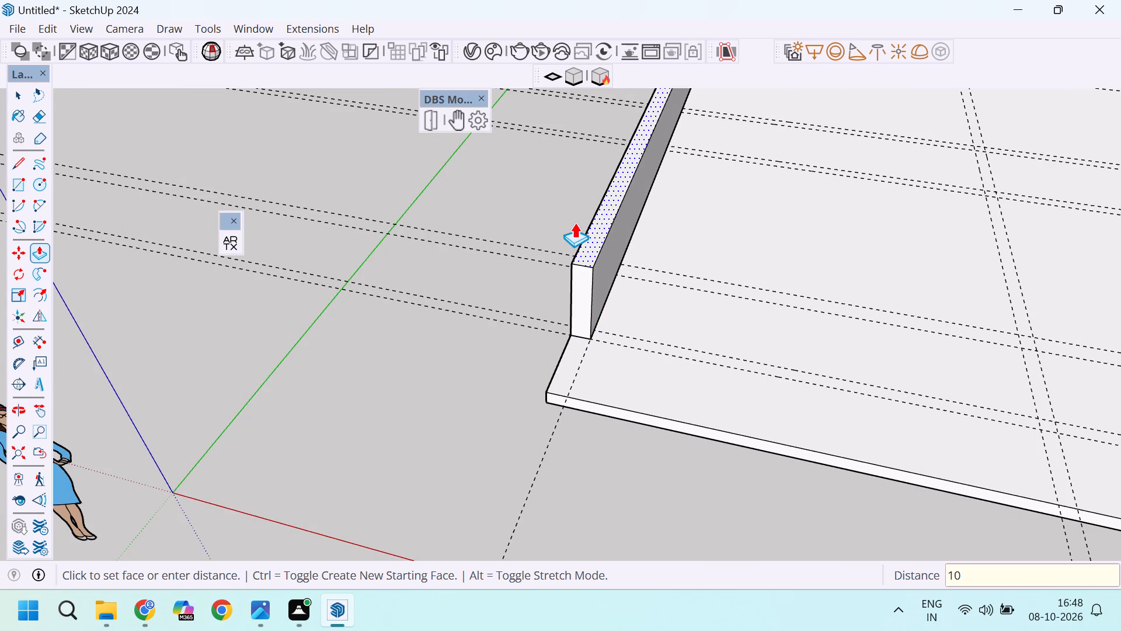
{"action": "key", "text": "apostrophe"}
{"action": "key", "text": "Return"}
Select all geometry connected to the raised wall and make it a group.
{"action": "key", "text": "space"}
{"action": "triple_click", "coordinate": [573, 210]}
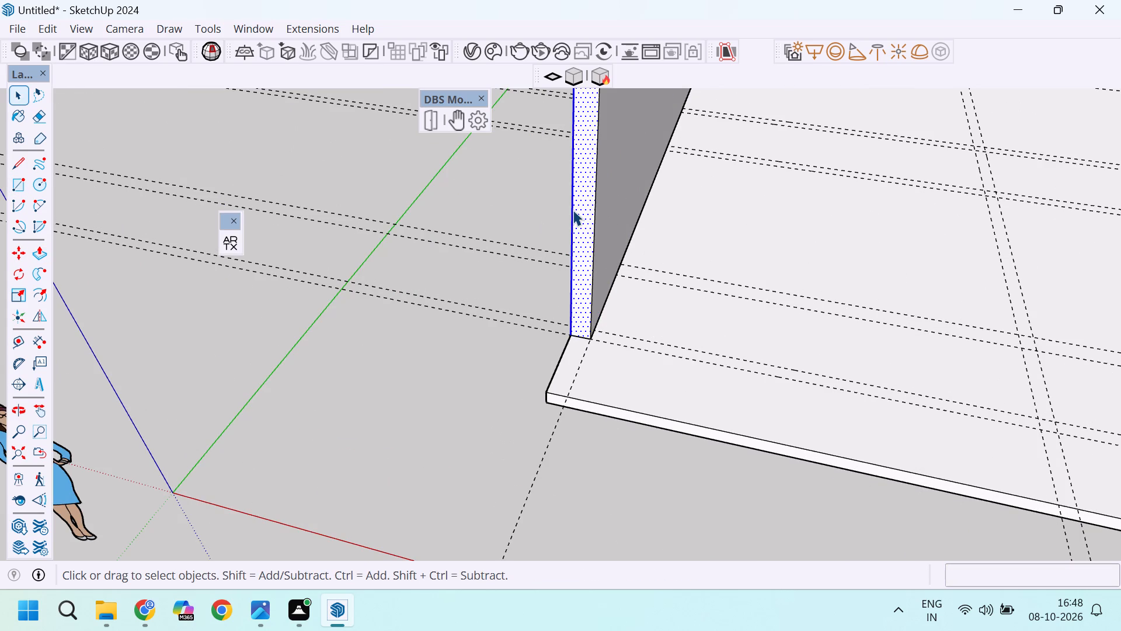
{"action": "left_click", "coordinate": [573, 210]}
{"action": "right_click", "coordinate": [573, 210]}
{"action": "left_click", "coordinate": [665, 171]}
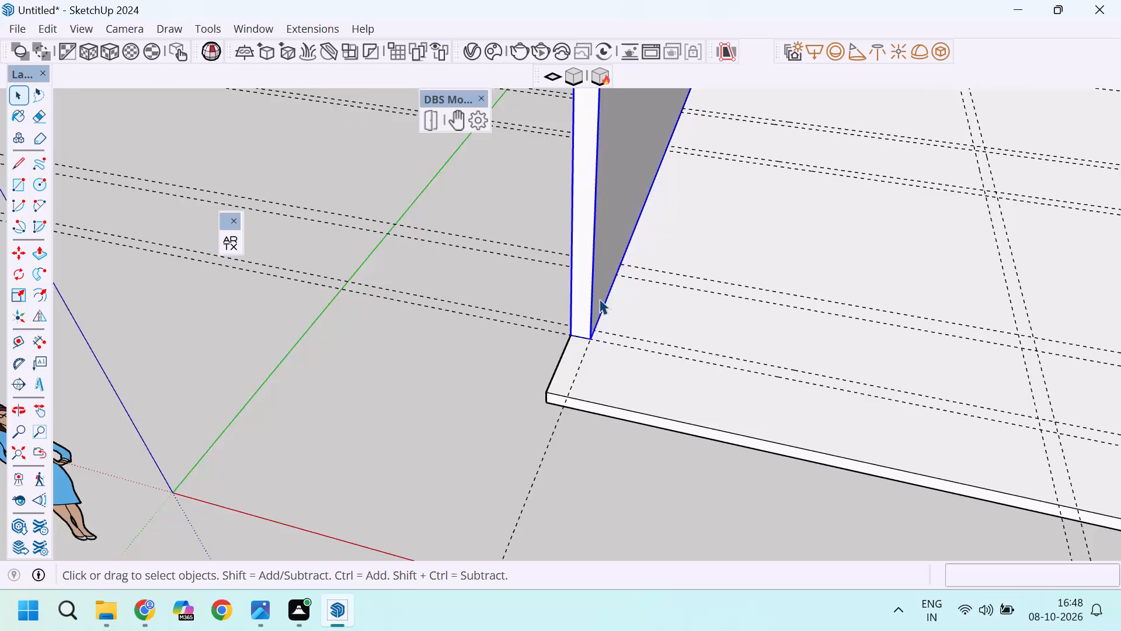
Draw a 48' 3" by 9" wall rectangle along the slab's back edge, from the grouped wall's inner corner to the far corner.
{"action": "scroll", "coordinate": [593, 324], "scroll_direction": "down", "scroll_amount": 14}
{"action": "scroll", "coordinate": [621, 267], "scroll_direction": "down", "scroll_amount": 2}
{"action": "scroll", "coordinate": [689, 196], "scroll_direction": "up", "scroll_amount": 4}
{"action": "scroll", "coordinate": [656, 141], "scroll_direction": "up", "scroll_amount": 2}
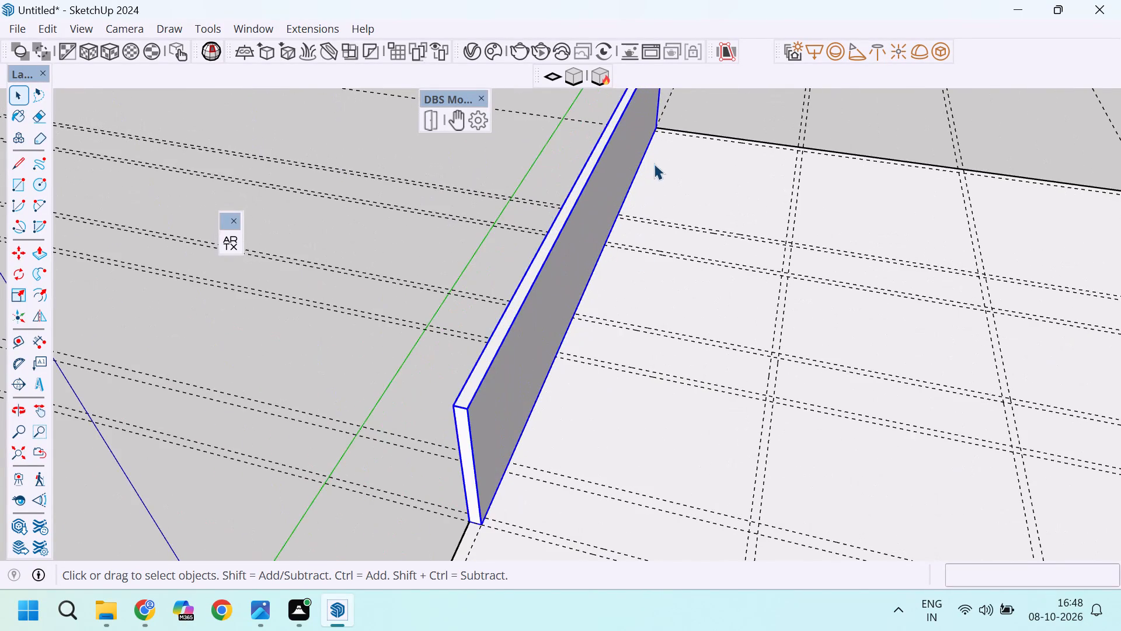
{"action": "scroll", "coordinate": [646, 286], "scroll_direction": "down", "scroll_amount": 7}
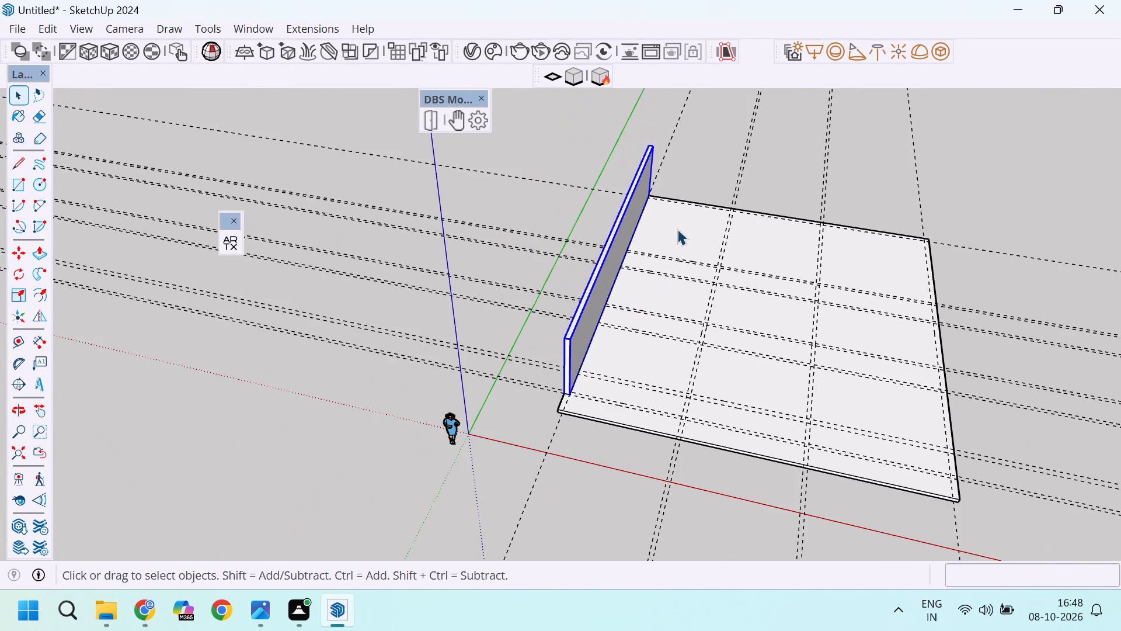
{"action": "scroll", "coordinate": [677, 229], "scroll_direction": "up", "scroll_amount": 4}
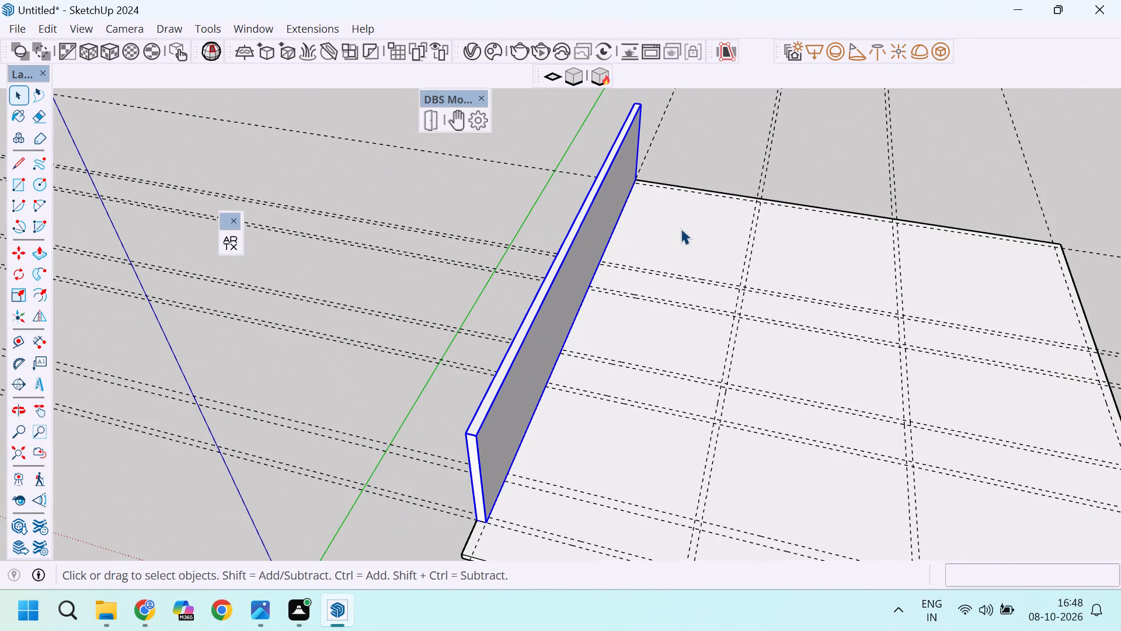
{"action": "key", "text": "r"}
{"action": "scroll", "coordinate": [657, 186], "scroll_direction": "up", "scroll_amount": 7}
{"action": "middle_click_drag", "start_coordinate": [674, 202], "coordinate": [518, 212]}
{"action": "scroll", "coordinate": [746, 187], "scroll_direction": "up", "scroll_amount": 4}
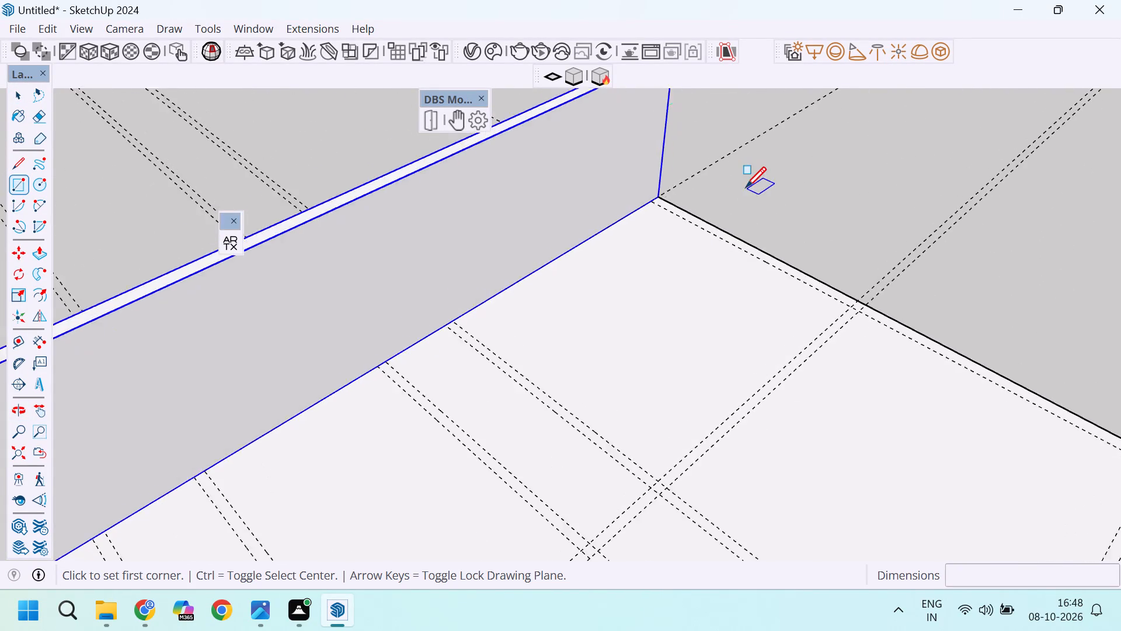
{"action": "scroll", "coordinate": [746, 187], "scroll_direction": "up", "scroll_amount": 5}
{"action": "left_click", "coordinate": [635, 197]}
{"action": "scroll", "coordinate": [635, 197], "scroll_direction": "down", "scroll_amount": 5}
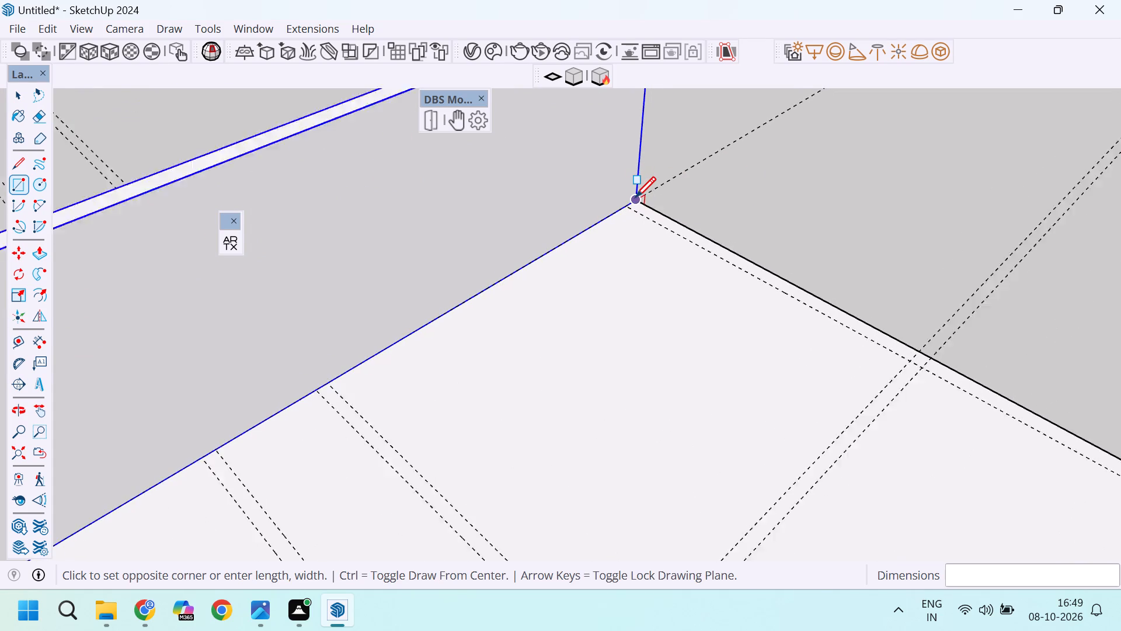
{"action": "scroll", "coordinate": [635, 197], "scroll_direction": "down", "scroll_amount": 16}
{"action": "scroll", "coordinate": [747, 244], "scroll_direction": "up", "scroll_amount": 20}
{"action": "scroll", "coordinate": [747, 244], "scroll_direction": "up", "scroll_amount": 1}
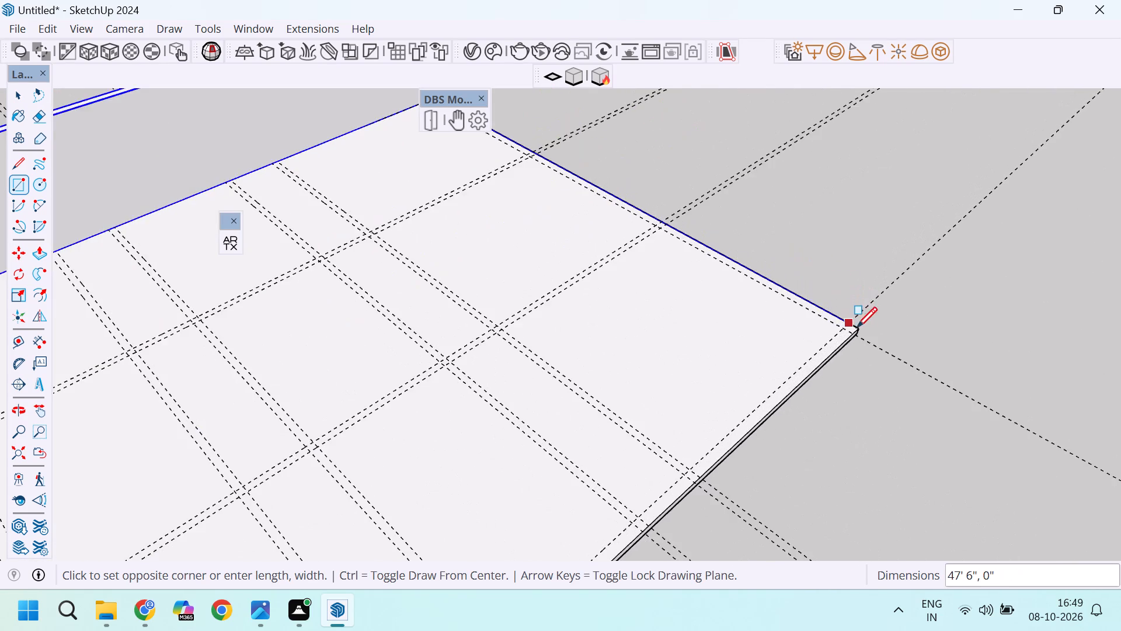
{"action": "scroll", "coordinate": [857, 327], "scroll_direction": "up", "scroll_amount": 18}
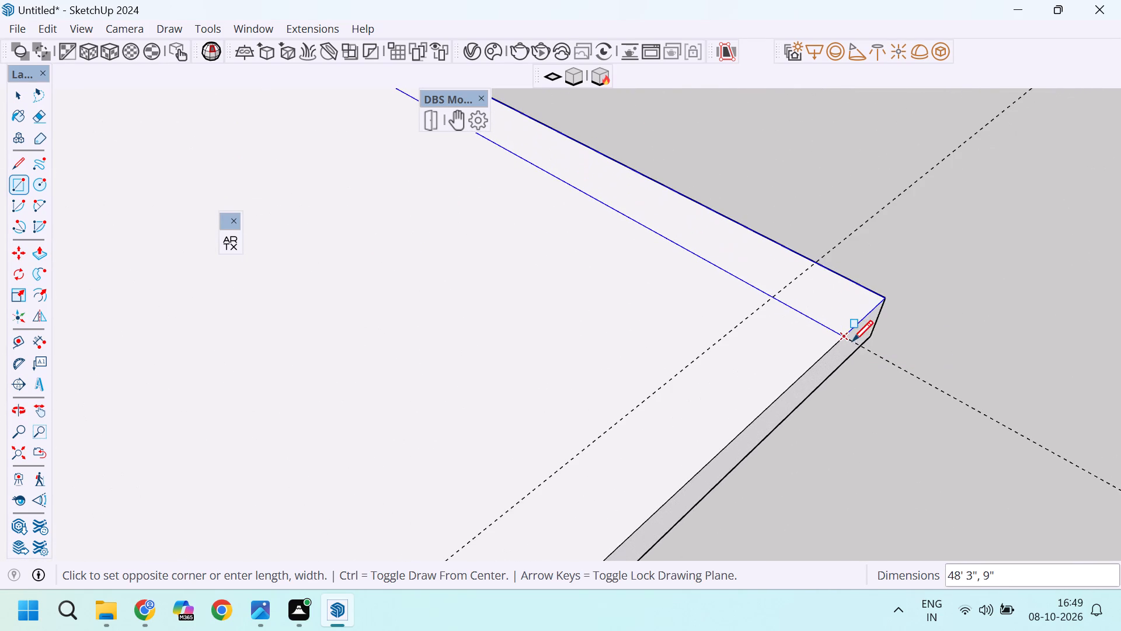
{"action": "left_click", "coordinate": [843, 334]}
Push/Pull the back wall rectangle up by the same 10' height.
{"action": "scroll", "coordinate": [843, 332], "scroll_direction": "down", "scroll_amount": 5}
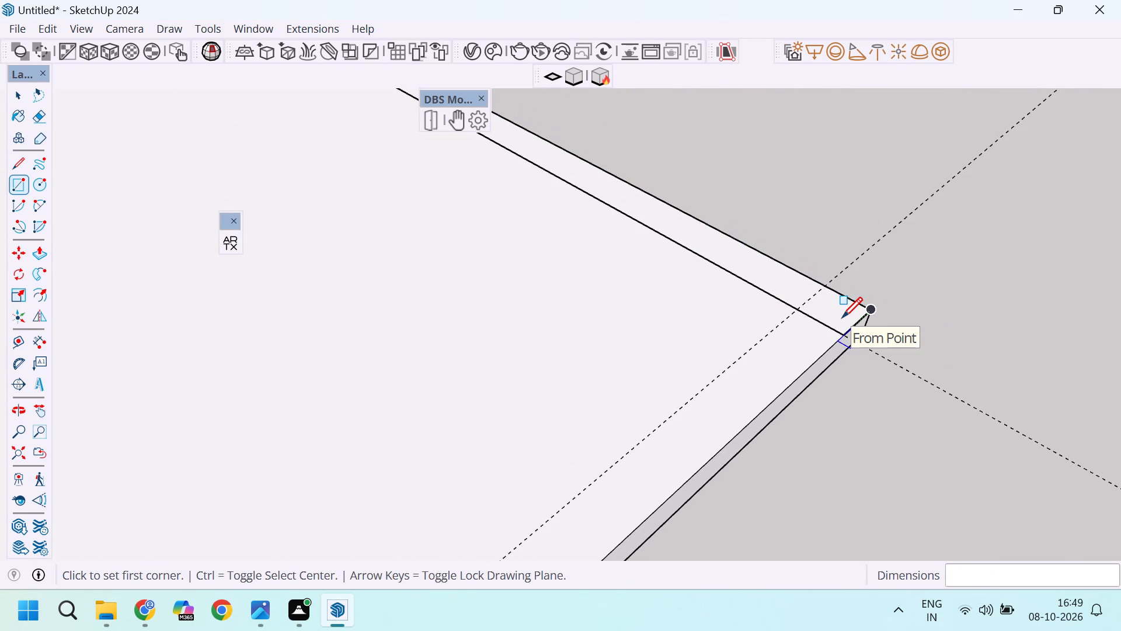
{"action": "key", "text": "p"}
{"action": "double_click", "coordinate": [834, 303]}
{"action": "scroll", "coordinate": [776, 266], "scroll_direction": "down", "scroll_amount": 8}
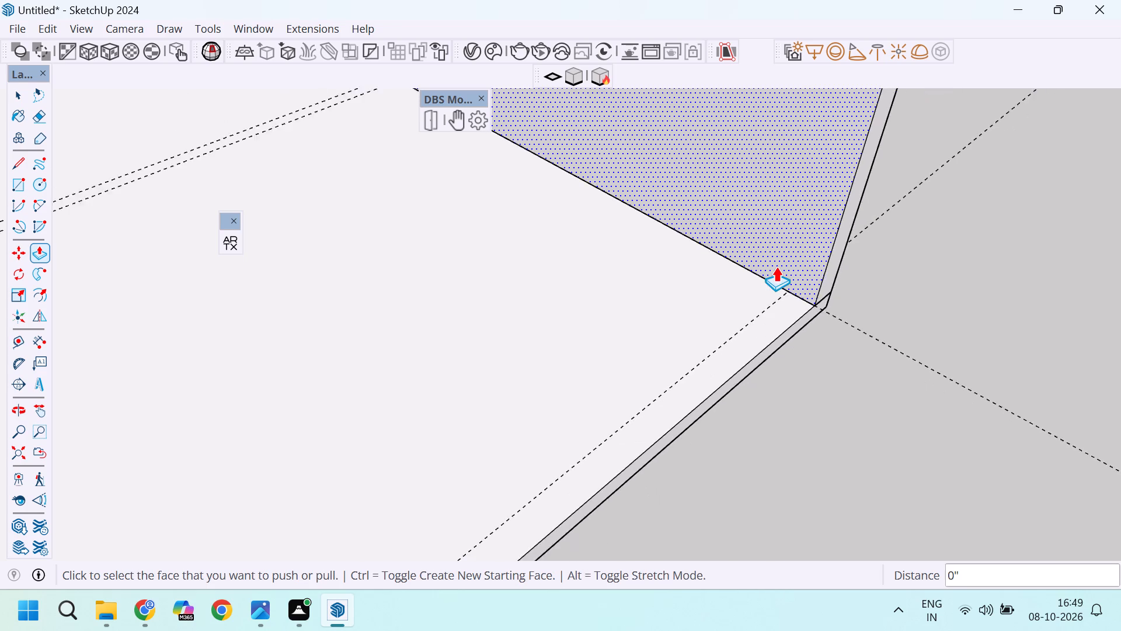
{"action": "scroll", "coordinate": [776, 266], "scroll_direction": "down", "scroll_amount": 4}
Draw a 9" wide wall rectangle along the slab's long edge opposite the grouped wall, from the back wall to the slab's front edge.
{"action": "scroll", "coordinate": [800, 299], "scroll_direction": "up", "scroll_amount": 6}
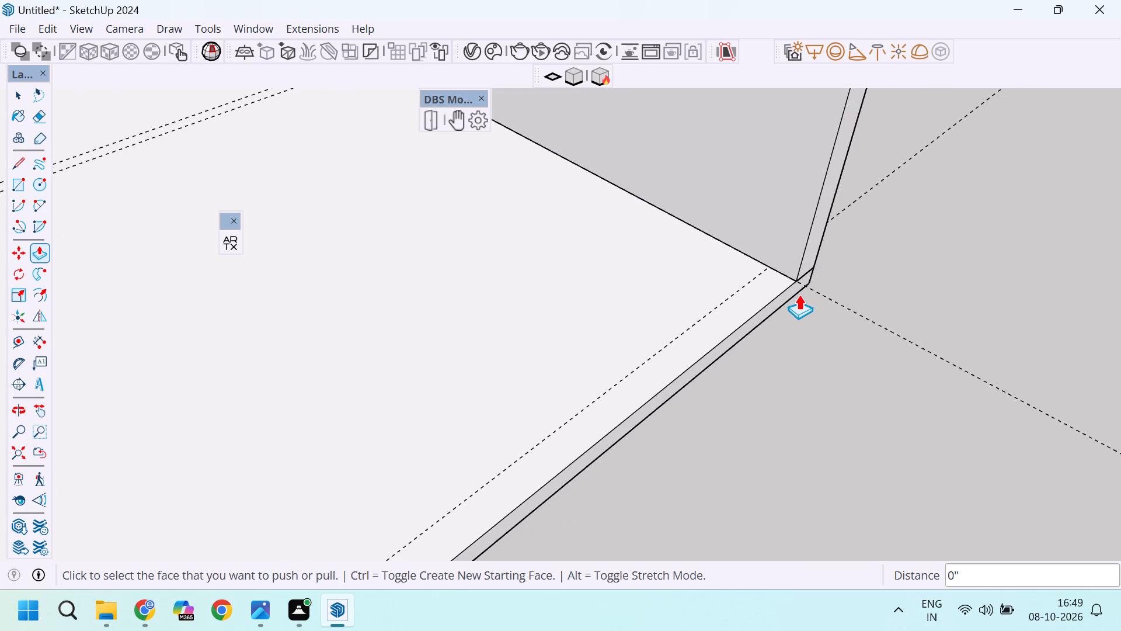
{"action": "key", "text": "r"}
{"action": "left_click", "coordinate": [793, 280]}
{"action": "scroll", "coordinate": [766, 210], "scroll_direction": "down", "scroll_amount": 3}
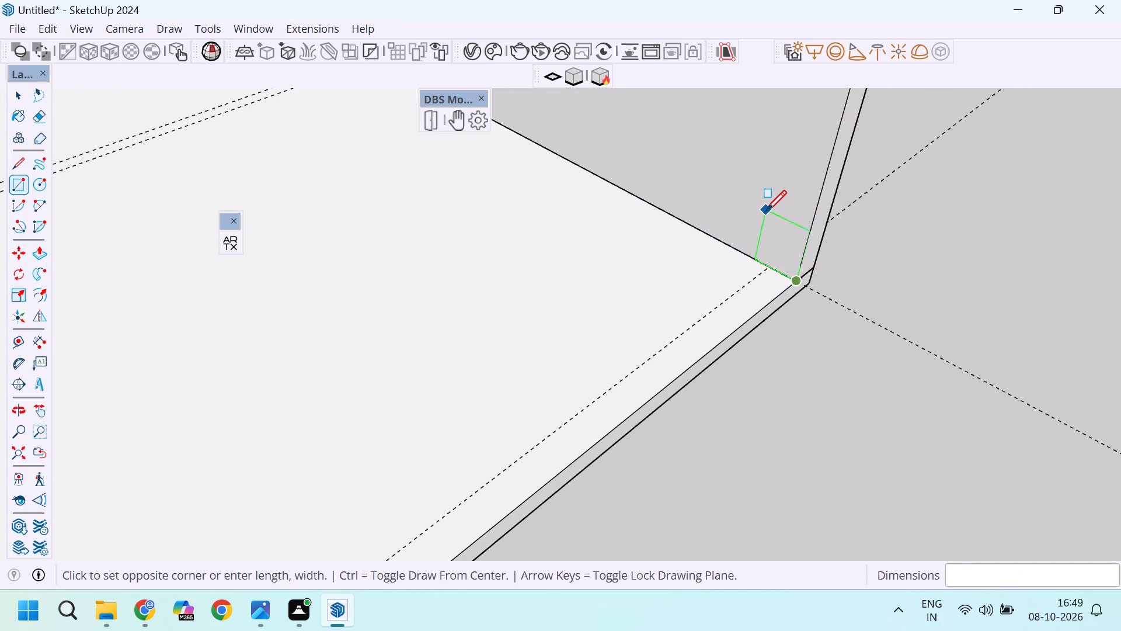
{"action": "scroll", "coordinate": [766, 210], "scroll_direction": "down", "scroll_amount": 20}
{"action": "scroll", "coordinate": [679, 291], "scroll_direction": "up", "scroll_amount": 6}
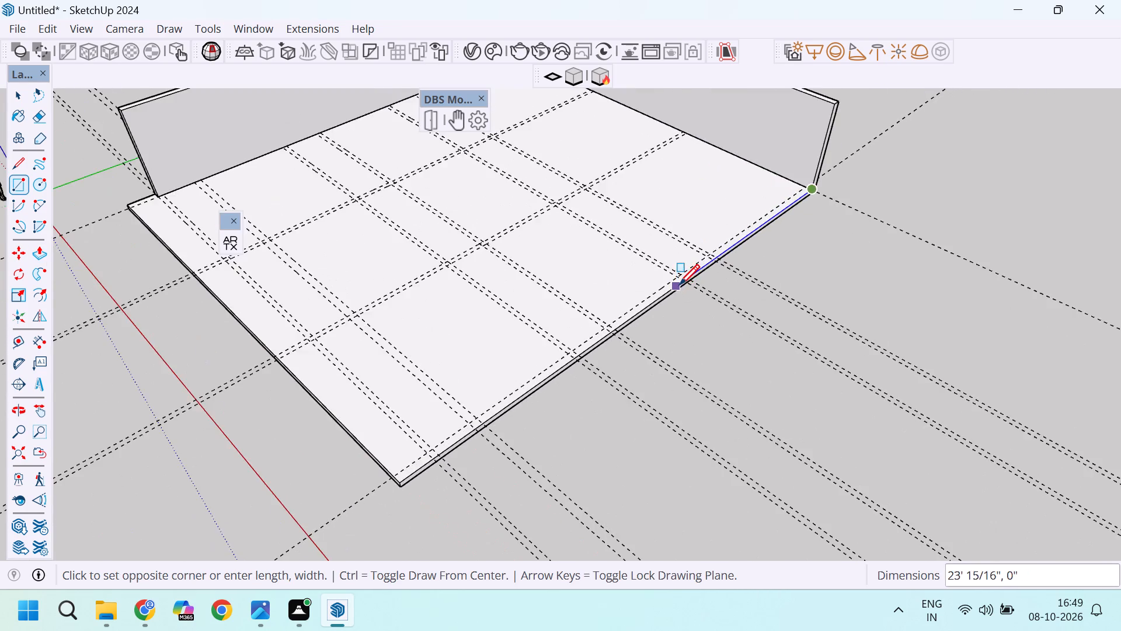
{"action": "scroll", "coordinate": [679, 285], "scroll_direction": "up", "scroll_amount": 8}
{"action": "scroll", "coordinate": [647, 283], "scroll_direction": "down", "scroll_amount": 4}
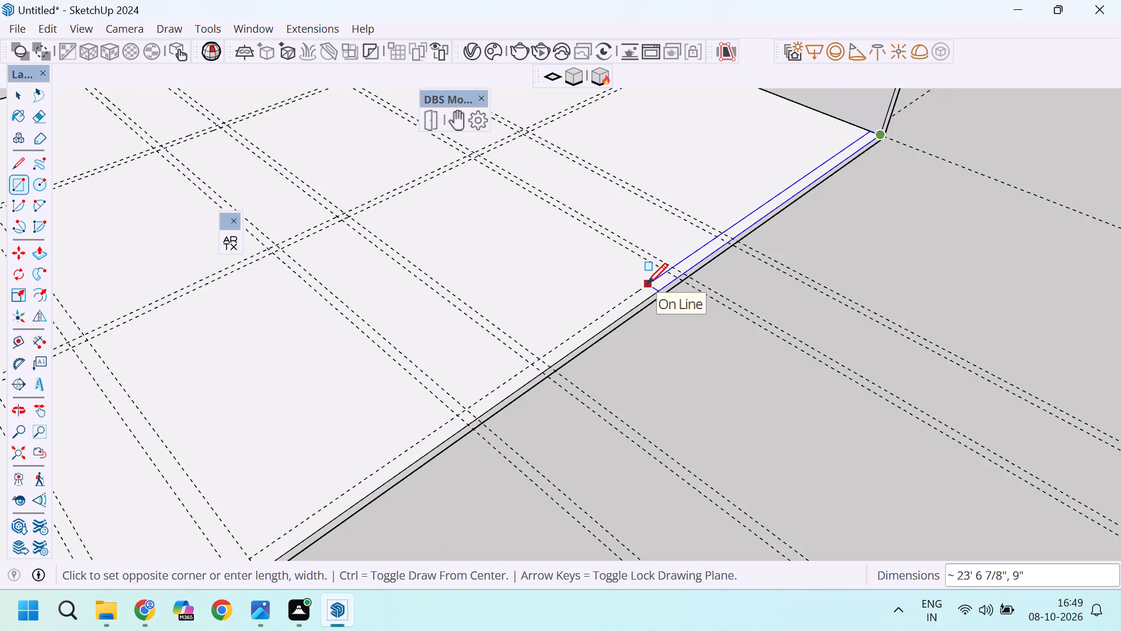
{"action": "scroll", "coordinate": [647, 283], "scroll_direction": "down", "scroll_amount": 5}
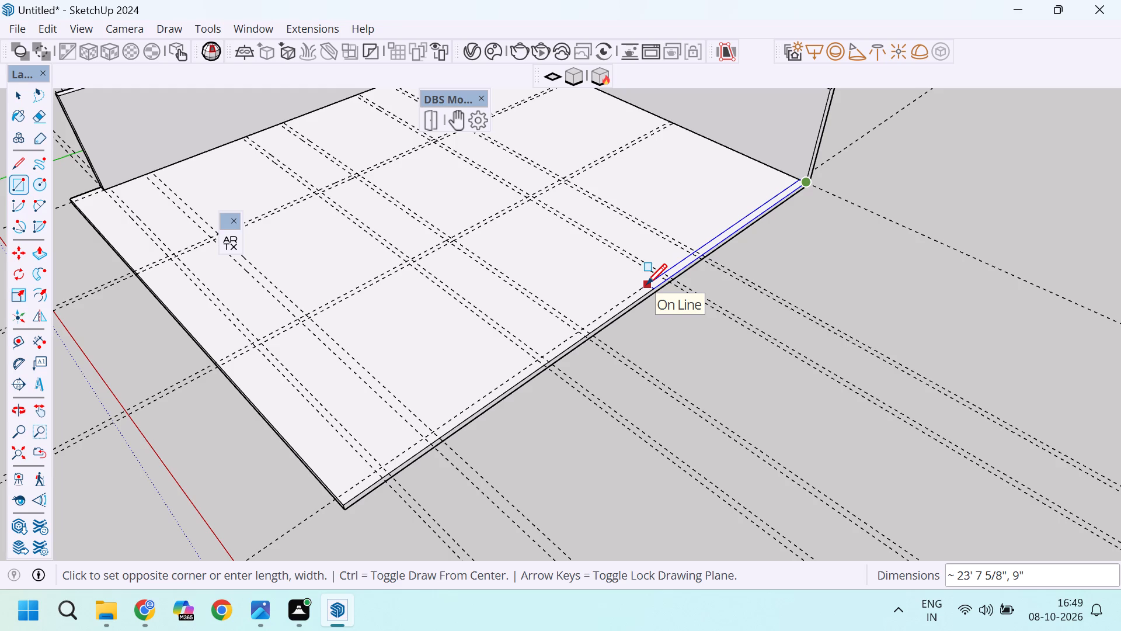
{"action": "scroll", "coordinate": [646, 284], "scroll_direction": "down", "scroll_amount": 3}
{"action": "scroll", "coordinate": [463, 413], "scroll_direction": "up", "scroll_amount": 5}
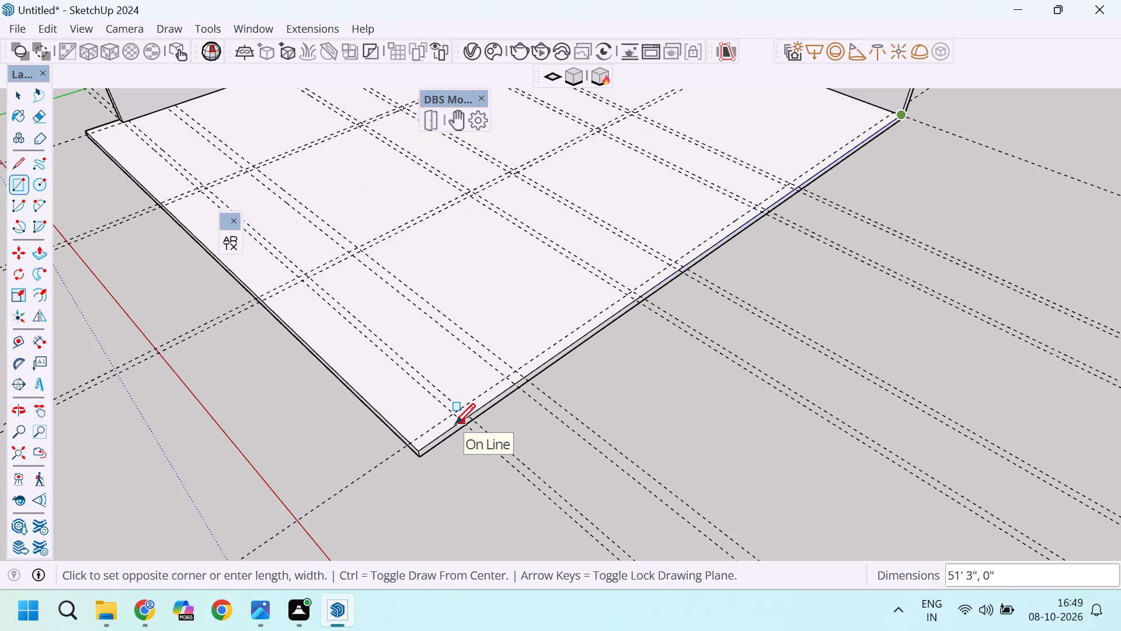
{"action": "scroll", "coordinate": [443, 428], "scroll_direction": "up", "scroll_amount": 10}
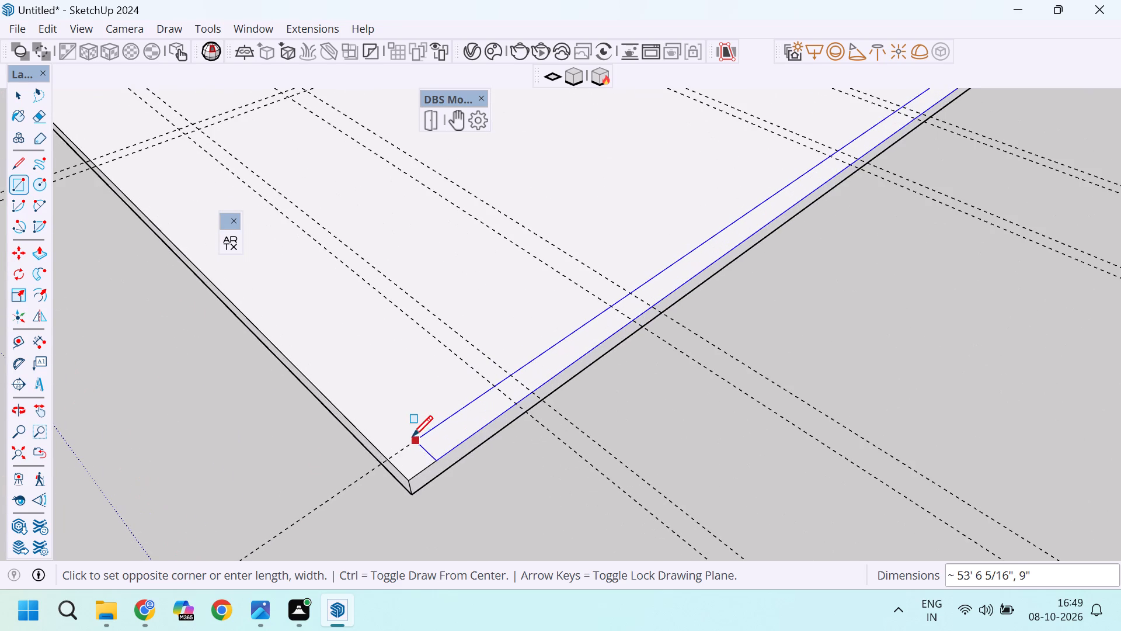
{"action": "left_click", "coordinate": [393, 460]}
Push/Pull this long side wall rectangle up 10', level with the back wall's top.
{"action": "scroll", "coordinate": [420, 438], "scroll_direction": "down", "scroll_amount": 15}
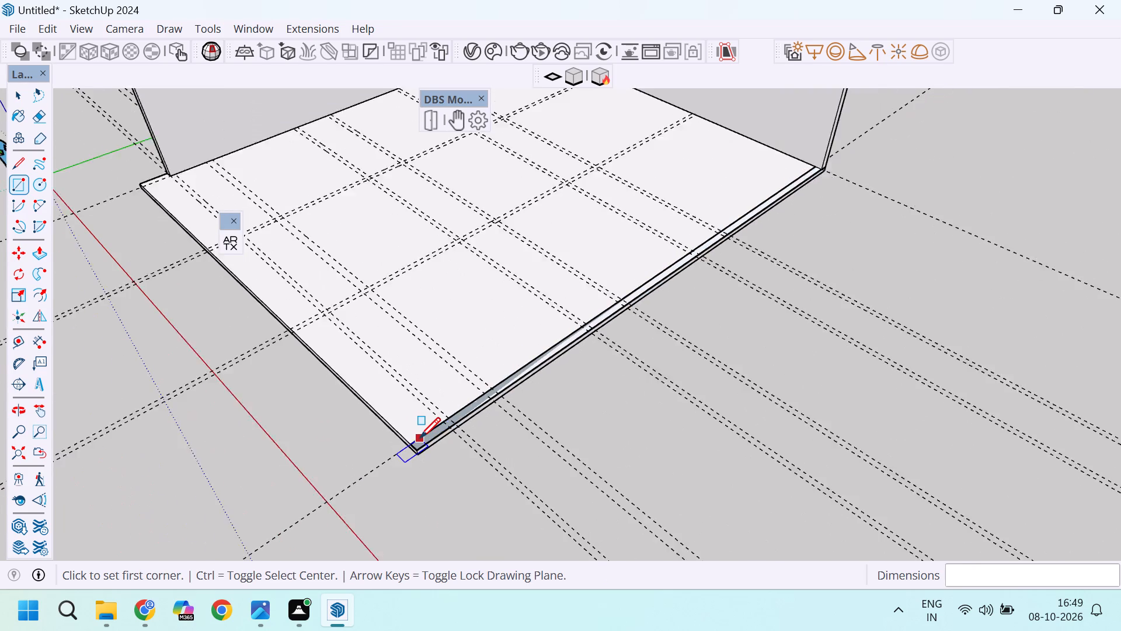
{"action": "key", "text": "p"}
{"action": "scroll", "coordinate": [448, 424], "scroll_direction": "up", "scroll_amount": 5}
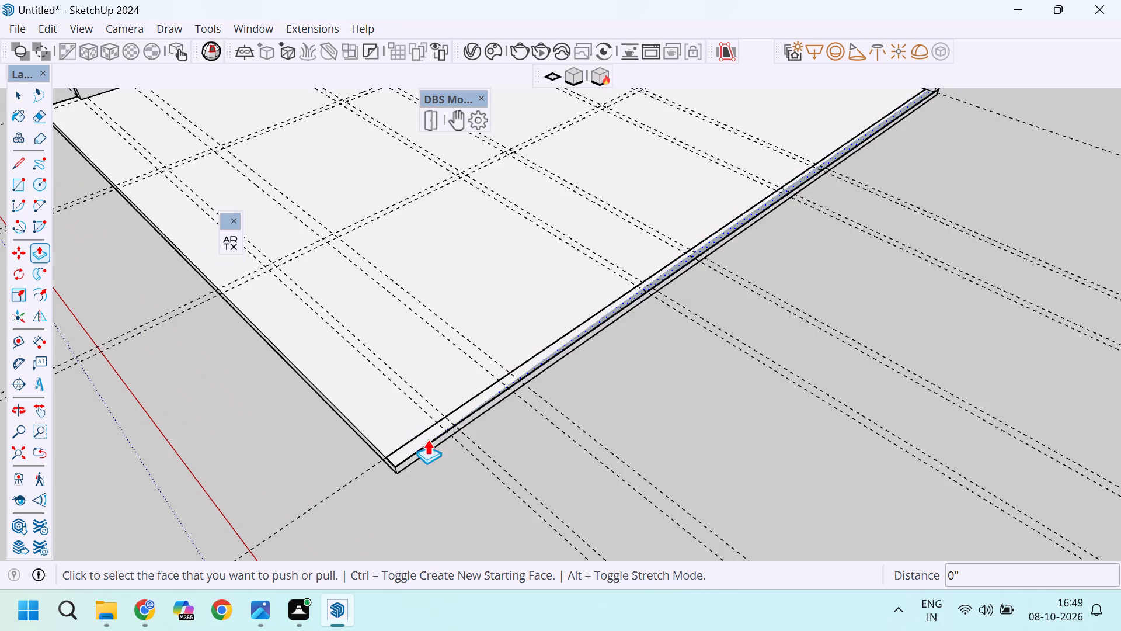
{"action": "scroll", "coordinate": [404, 449], "scroll_direction": "up", "scroll_amount": 5}
{"action": "left_click", "coordinate": [396, 454]}
{"action": "scroll", "coordinate": [416, 375], "scroll_direction": "down", "scroll_amount": 4}
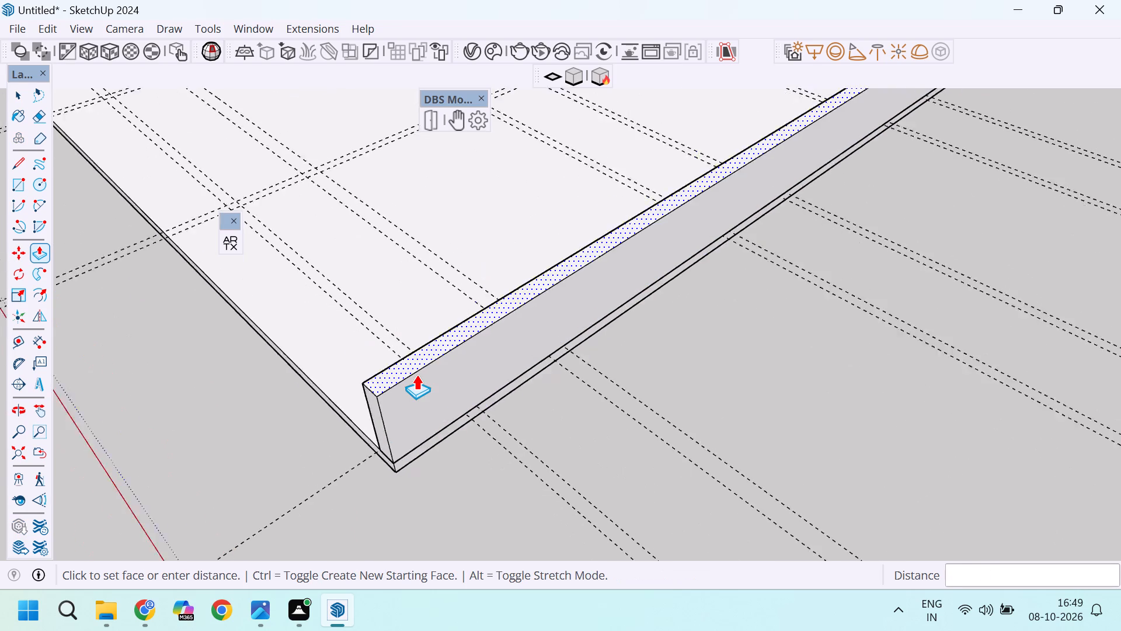
{"action": "scroll", "coordinate": [416, 375], "scroll_direction": "down", "scroll_amount": 18}
{"action": "scroll", "coordinate": [568, 238], "scroll_direction": "up", "scroll_amount": 10}
{"action": "scroll", "coordinate": [652, 206], "scroll_direction": "up", "scroll_amount": 5}
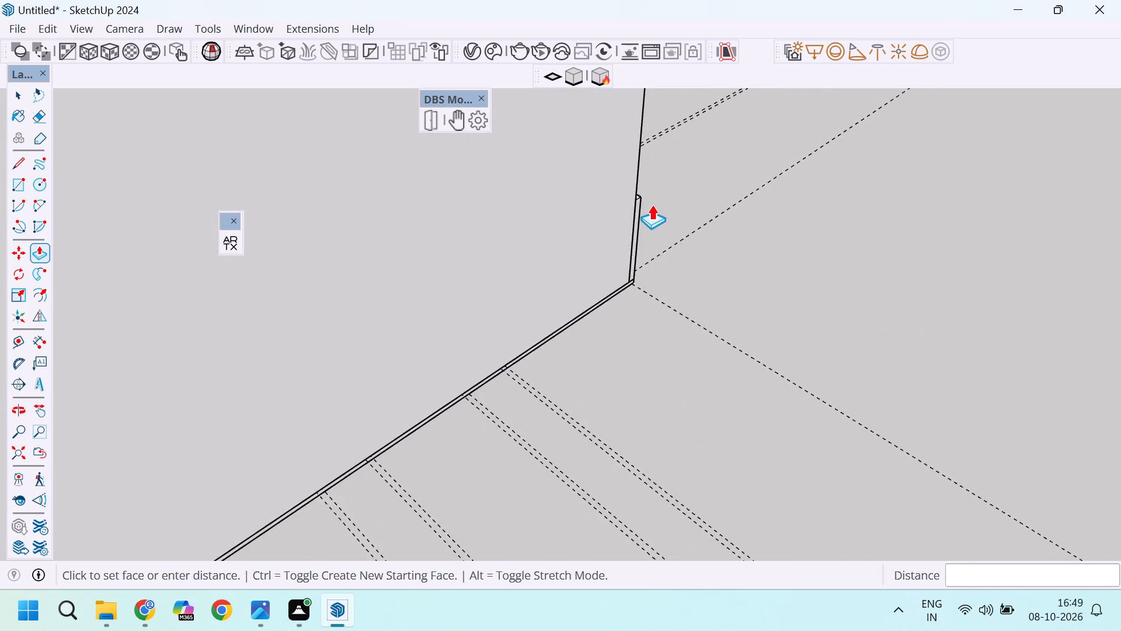
{"action": "left_click", "coordinate": [633, 195]}
{"action": "scroll", "coordinate": [597, 216], "scroll_direction": "down", "scroll_amount": 11}
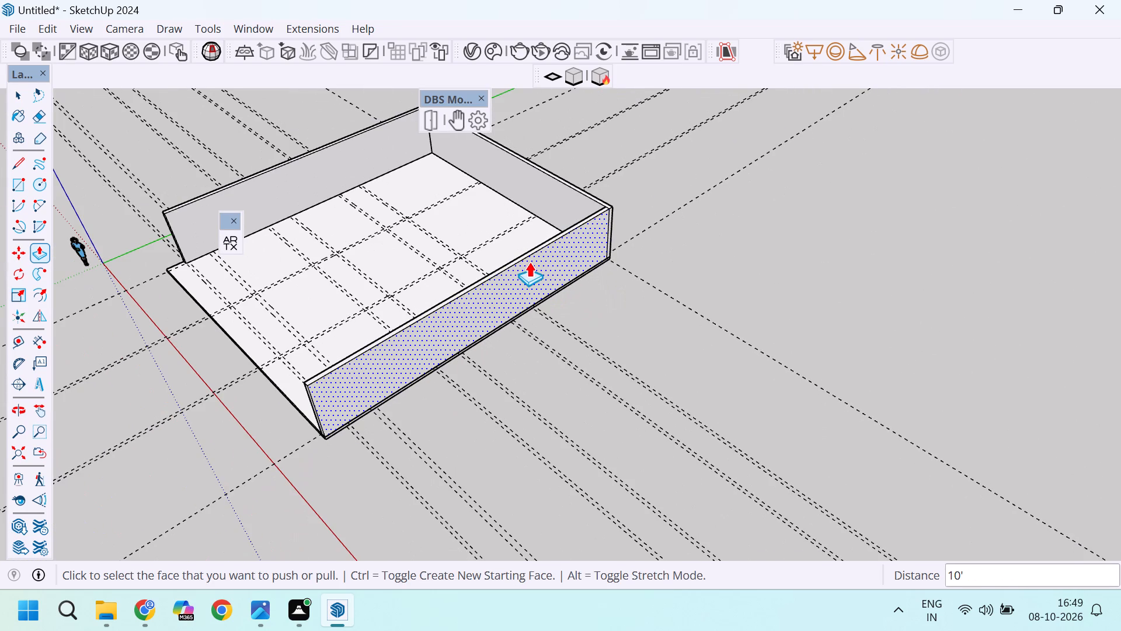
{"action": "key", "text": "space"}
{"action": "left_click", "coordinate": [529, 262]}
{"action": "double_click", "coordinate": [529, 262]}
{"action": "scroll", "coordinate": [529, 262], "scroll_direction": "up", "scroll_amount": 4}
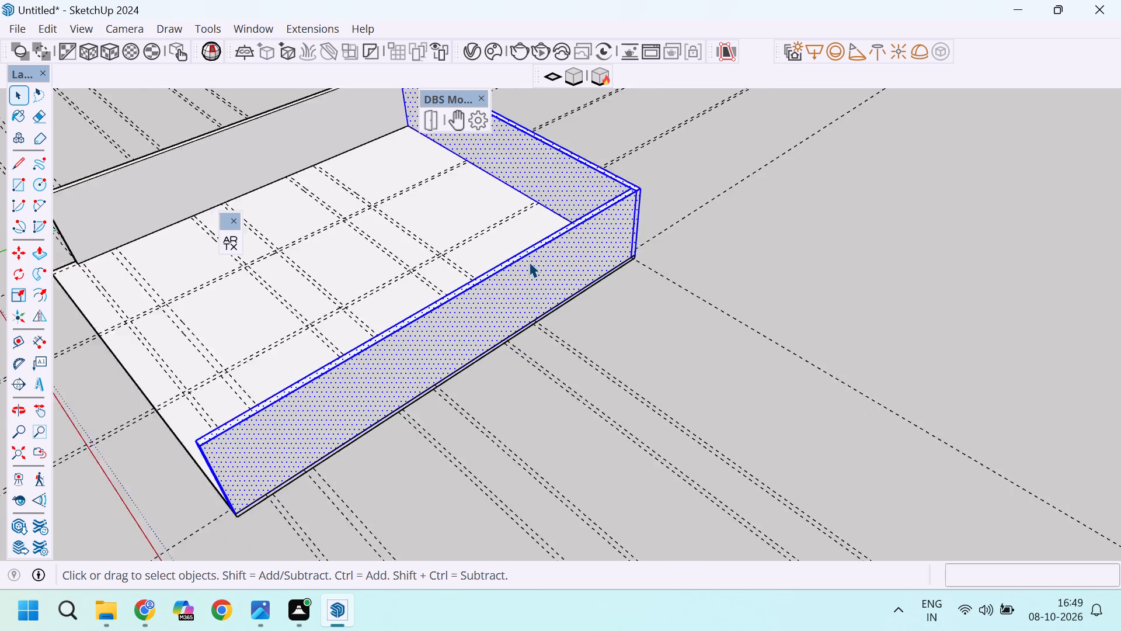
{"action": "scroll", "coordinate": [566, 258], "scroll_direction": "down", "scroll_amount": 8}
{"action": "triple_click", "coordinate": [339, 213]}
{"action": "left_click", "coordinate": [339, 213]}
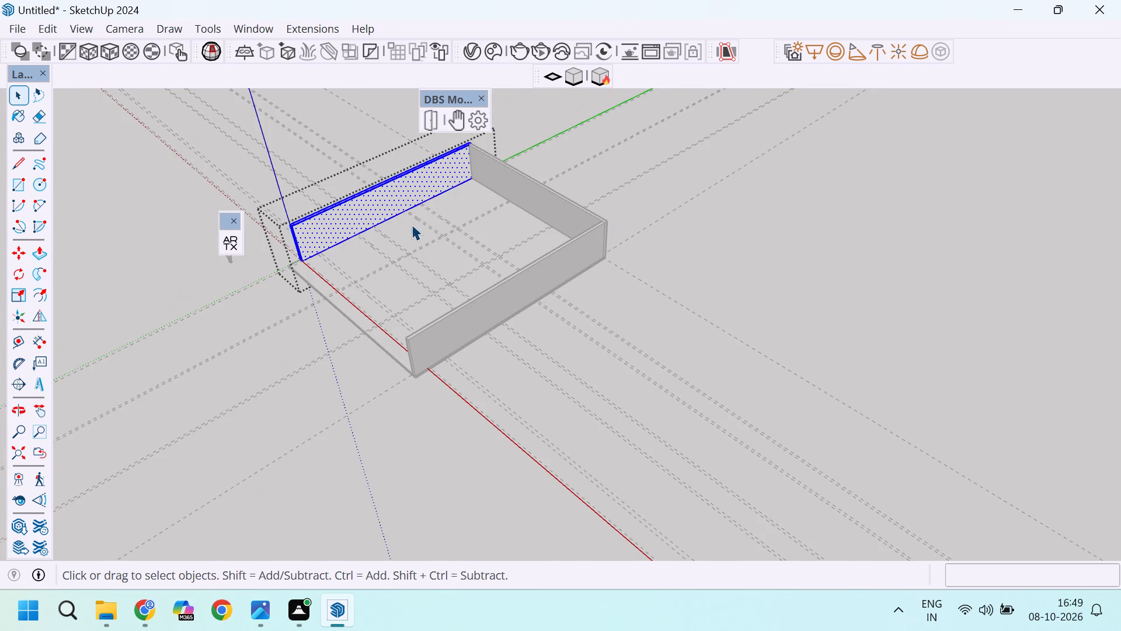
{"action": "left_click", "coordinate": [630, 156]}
Select the connected back and long side wall geometry, check their shared corner from inside, and clear the selection.
{"action": "scroll", "coordinate": [550, 195], "scroll_direction": "up", "scroll_amount": 3}
{"action": "triple_click", "coordinate": [562, 200]}
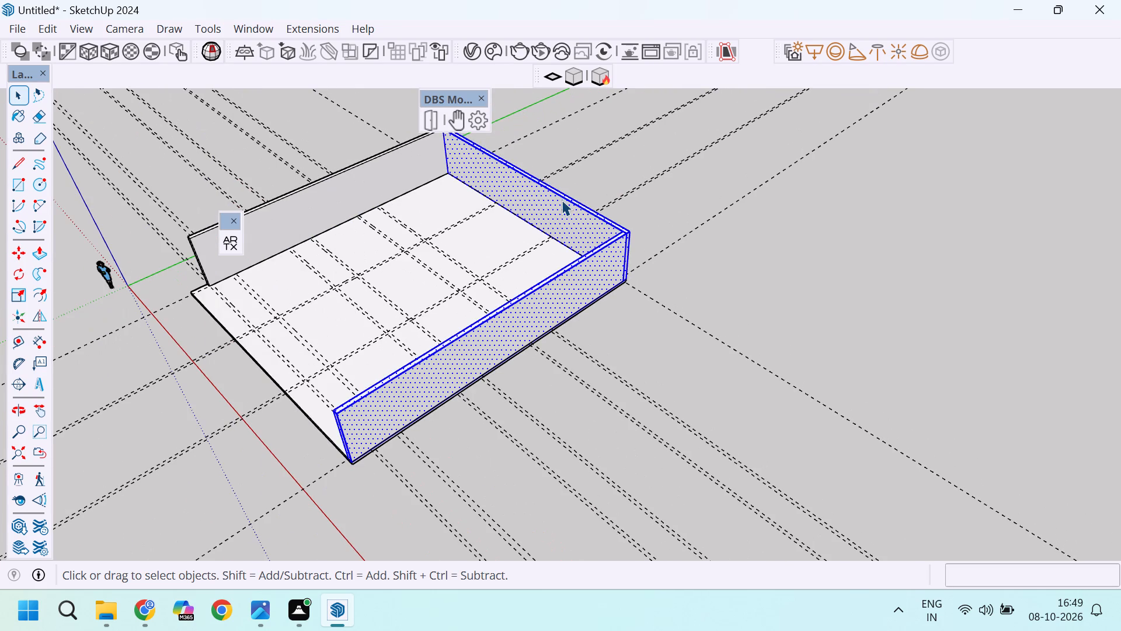
{"action": "scroll", "coordinate": [643, 261], "scroll_direction": "down", "scroll_amount": 3}
{"action": "scroll", "coordinate": [638, 258], "scroll_direction": "up", "scroll_amount": 11}
{"action": "middle_click_drag", "start_coordinate": [579, 305], "coordinate": [654, 336]}
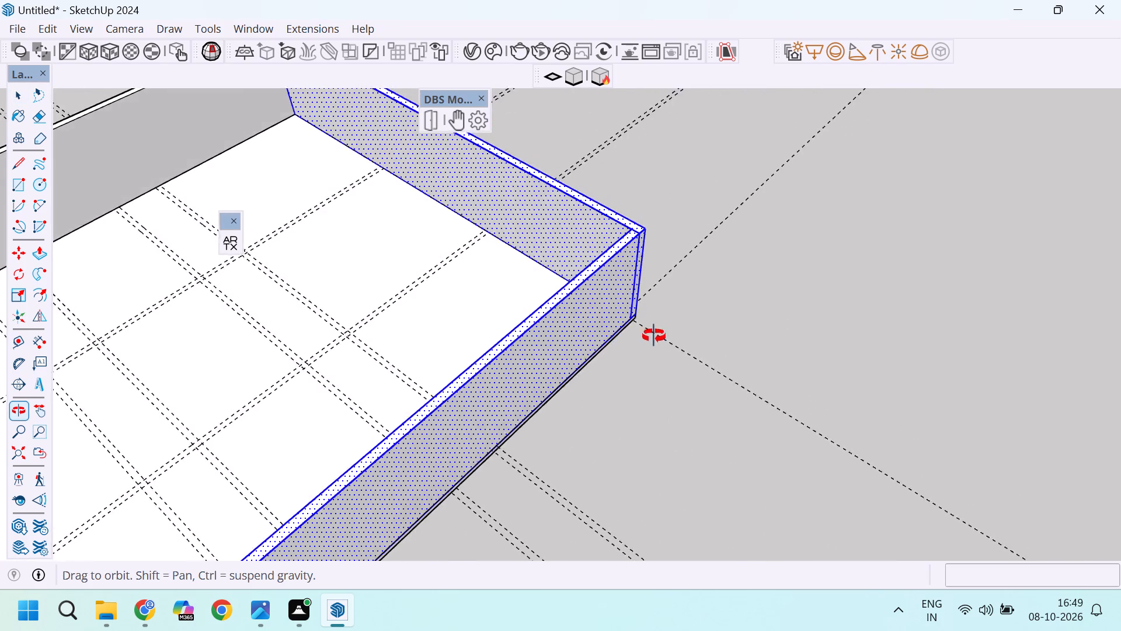
{"action": "middle_click_drag", "start_coordinate": [654, 336], "coordinate": [657, 336]}
{"action": "scroll", "coordinate": [521, 251], "scroll_direction": "up", "scroll_amount": 4}
{"action": "middle_click_drag", "start_coordinate": [598, 331], "coordinate": [811, 312]}
{"action": "scroll", "coordinate": [614, 310], "scroll_direction": "down", "scroll_amount": 6}
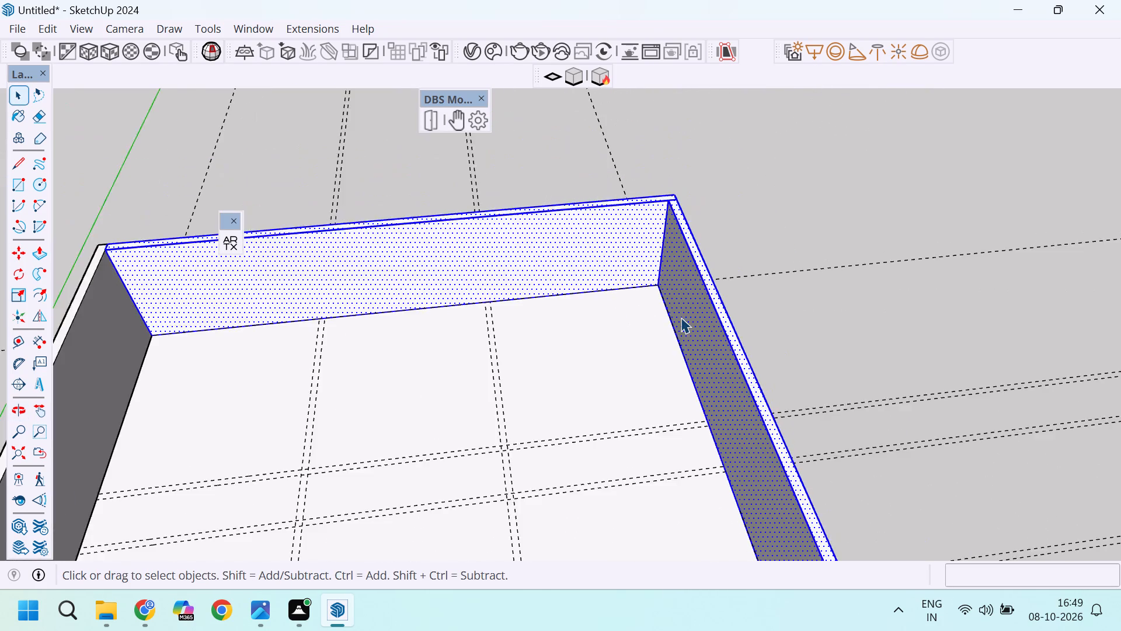
{"action": "scroll", "coordinate": [714, 316], "scroll_direction": "down", "scroll_amount": 4}
{"action": "left_click", "coordinate": [778, 236]}
Examine the three raised walls around the slab and where the interior guide pairs meet the back wall's inner base.
{"action": "scroll", "coordinate": [715, 348], "scroll_direction": "down", "scroll_amount": 3}
{"action": "middle_click_drag", "start_coordinate": [715, 366], "coordinate": [642, 320]}
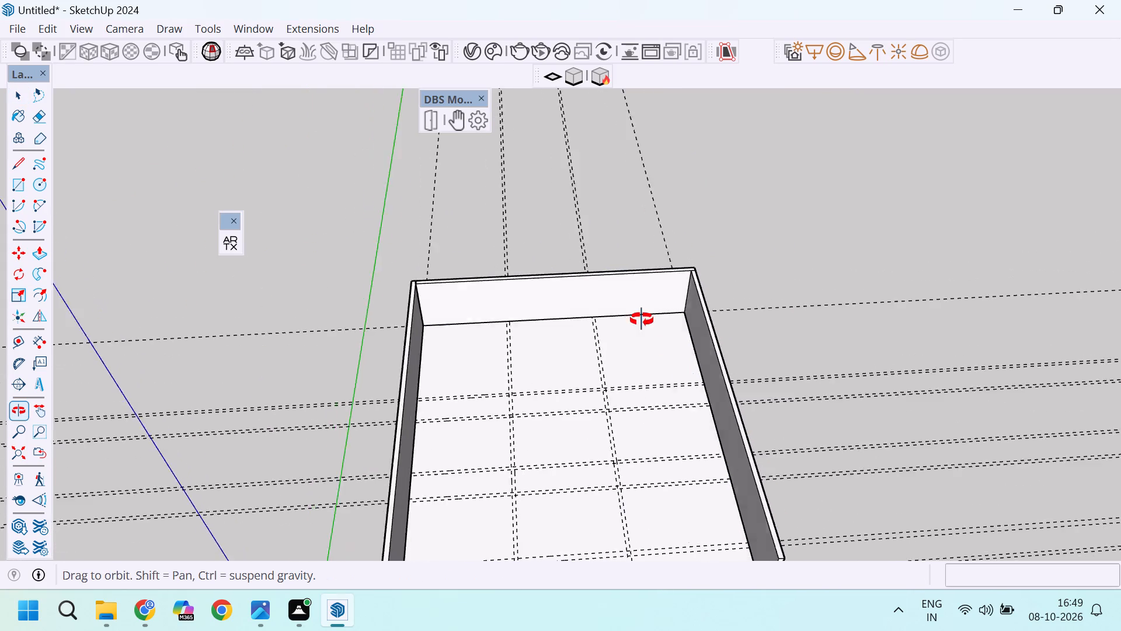
{"action": "middle_click_drag", "start_coordinate": [642, 320], "coordinate": [627, 299]}
{"action": "middle_click", "coordinate": [627, 299]}
{"action": "scroll", "coordinate": [687, 377], "scroll_direction": "up", "scroll_amount": 2}
{"action": "middle_click_drag", "start_coordinate": [683, 379], "coordinate": [604, 344]}
{"action": "scroll", "coordinate": [591, 363], "scroll_direction": "down", "scroll_amount": 5}
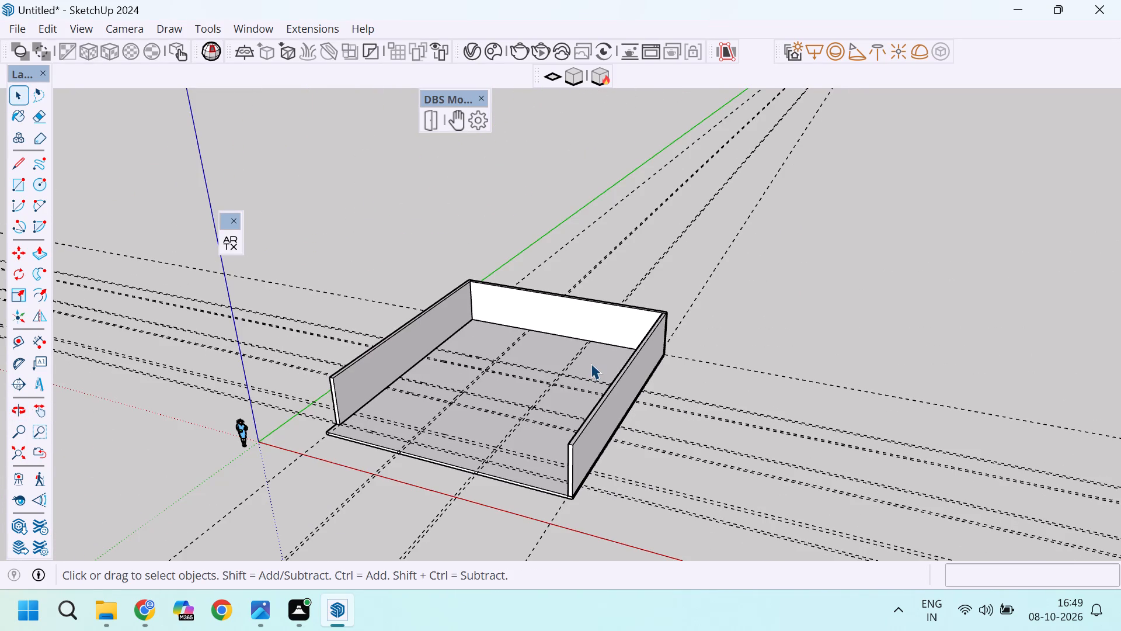
{"action": "scroll", "coordinate": [563, 360], "scroll_direction": "up", "scroll_amount": 5}
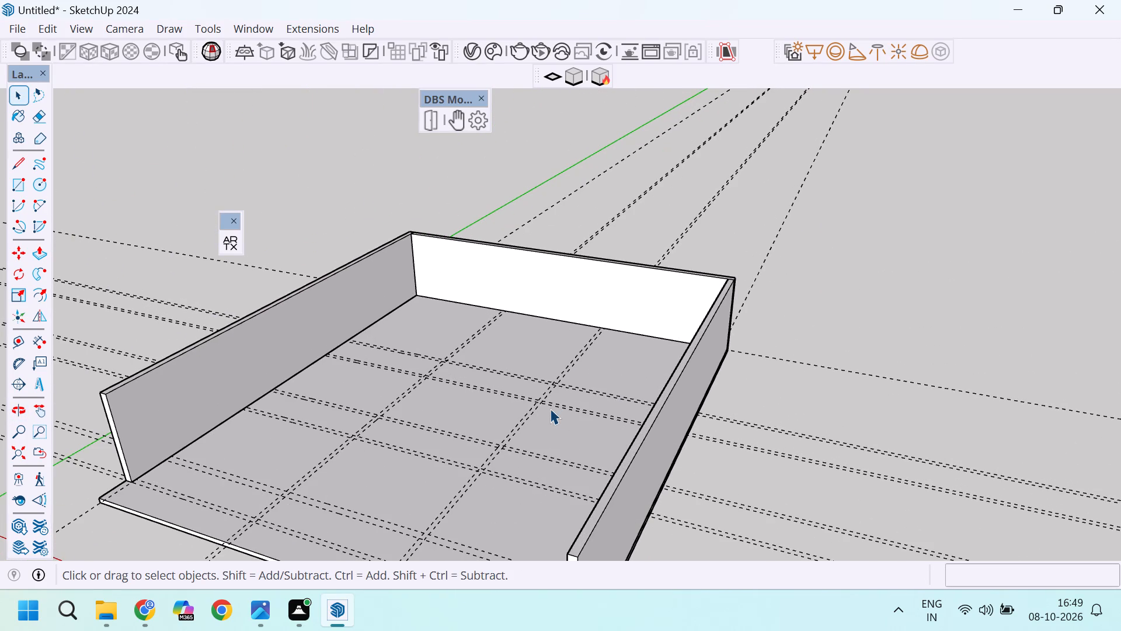
{"action": "scroll", "coordinate": [510, 397], "scroll_direction": "up", "scroll_amount": 3}
{"action": "scroll", "coordinate": [449, 367], "scroll_direction": "up", "scroll_amount": 2}
{"action": "scroll", "coordinate": [485, 304], "scroll_direction": "down", "scroll_amount": 6}
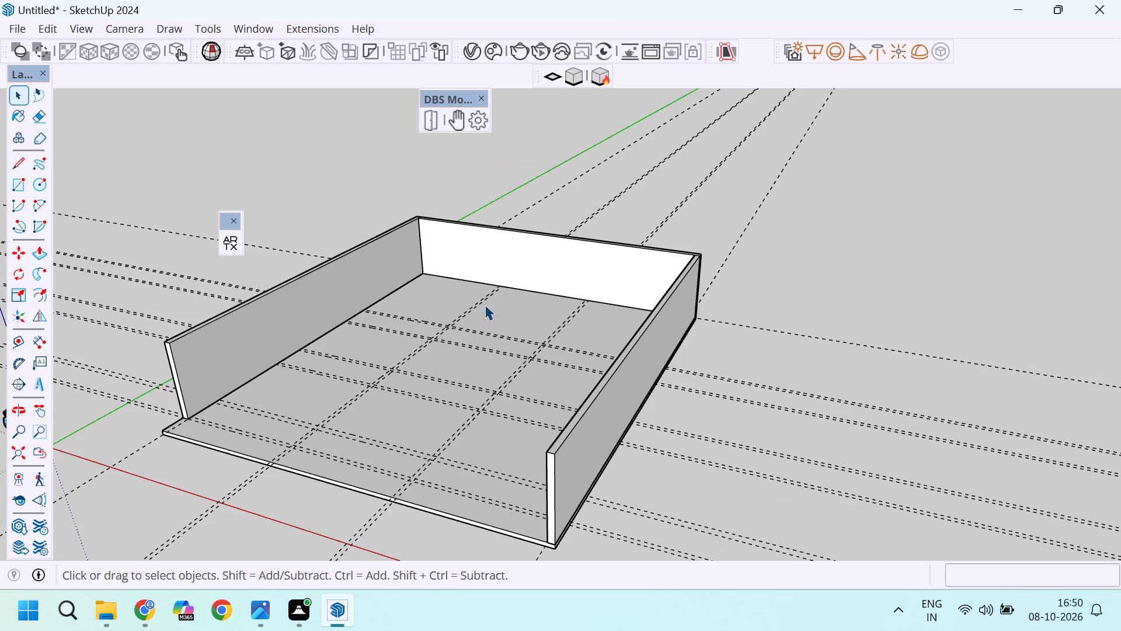
{"action": "scroll", "coordinate": [517, 284], "scroll_direction": "up", "scroll_amount": 9}
{"action": "middle_click_drag", "start_coordinate": [549, 298], "coordinate": [548, 427]}
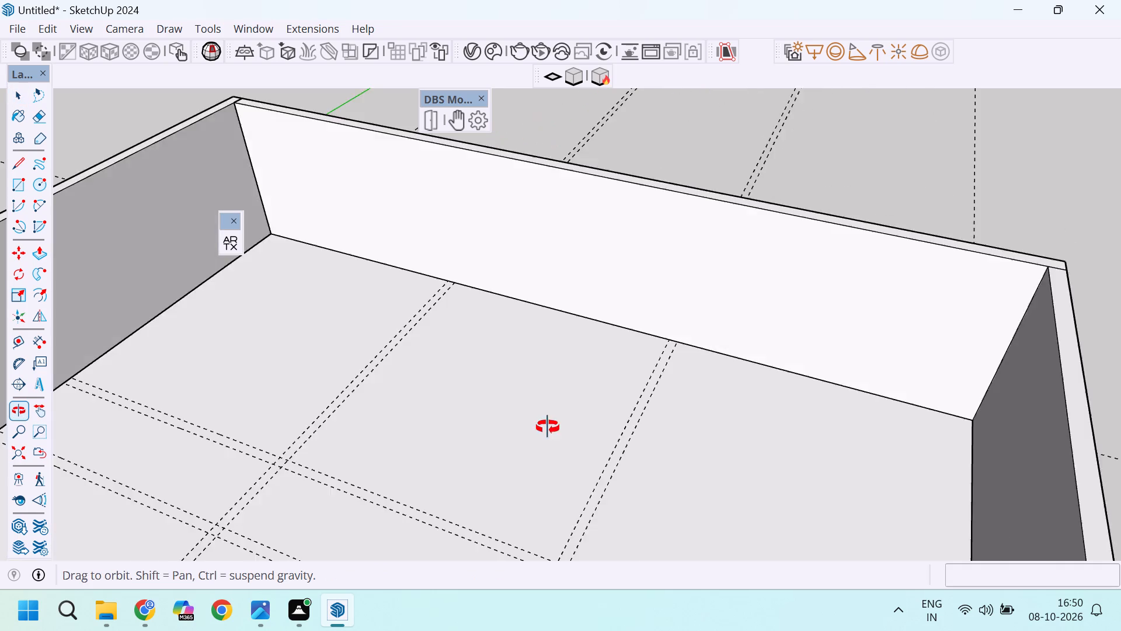
{"action": "middle_click_drag", "start_coordinate": [548, 427], "coordinate": [562, 453]}
{"action": "scroll", "coordinate": [562, 453], "scroll_direction": "down", "scroll_amount": 6}
{"action": "middle_click_drag", "start_coordinate": [666, 334], "coordinate": [581, 350]}
{"action": "scroll", "coordinate": [590, 341], "scroll_direction": "up", "scroll_amount": 7}
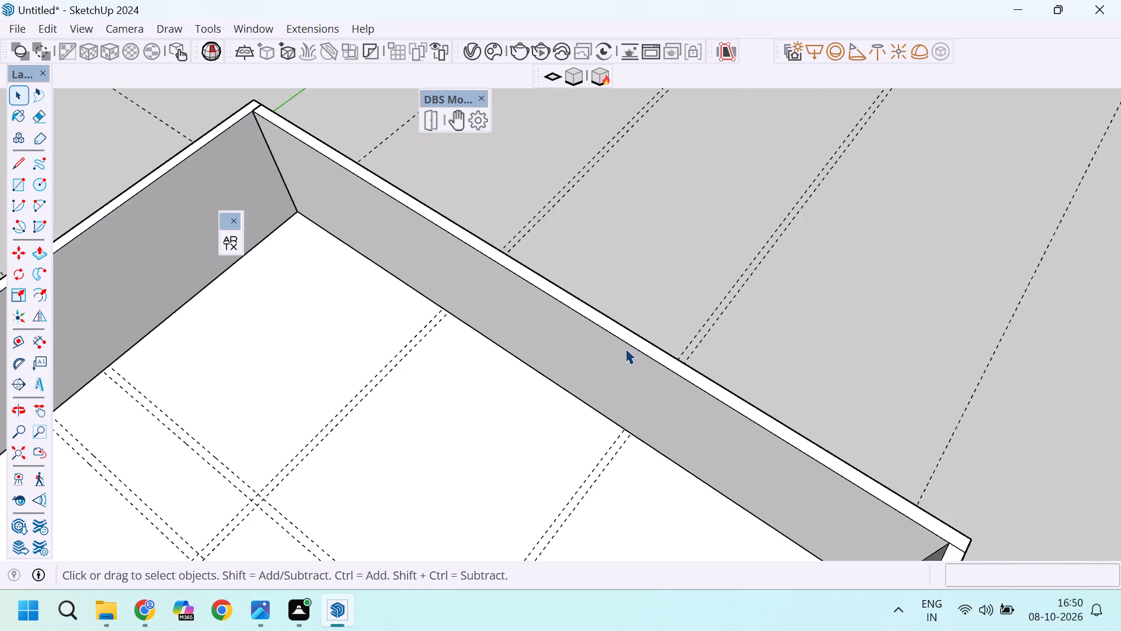
{"action": "scroll", "coordinate": [625, 348], "scroll_direction": "up", "scroll_amount": 2}
{"action": "scroll", "coordinate": [567, 350], "scroll_direction": "down", "scroll_amount": 9}
{"action": "scroll", "coordinate": [598, 388], "scroll_direction": "up", "scroll_amount": 9}
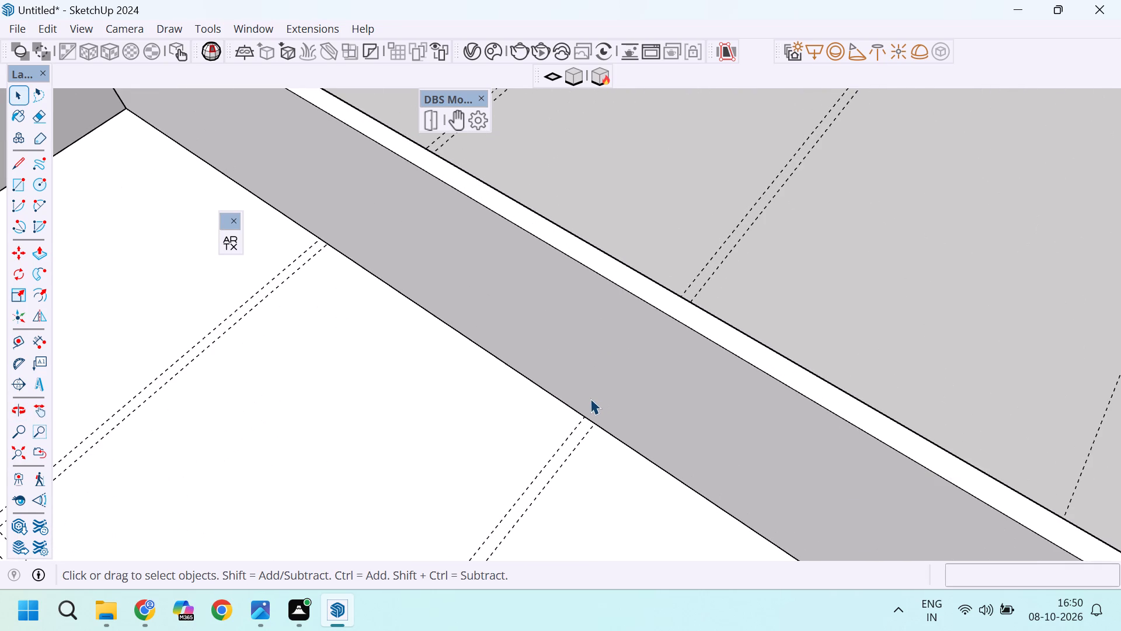
{"action": "scroll", "coordinate": [592, 401], "scroll_direction": "up", "scroll_amount": 6}
{"action": "scroll", "coordinate": [578, 419], "scroll_direction": "down", "scroll_amount": 3}
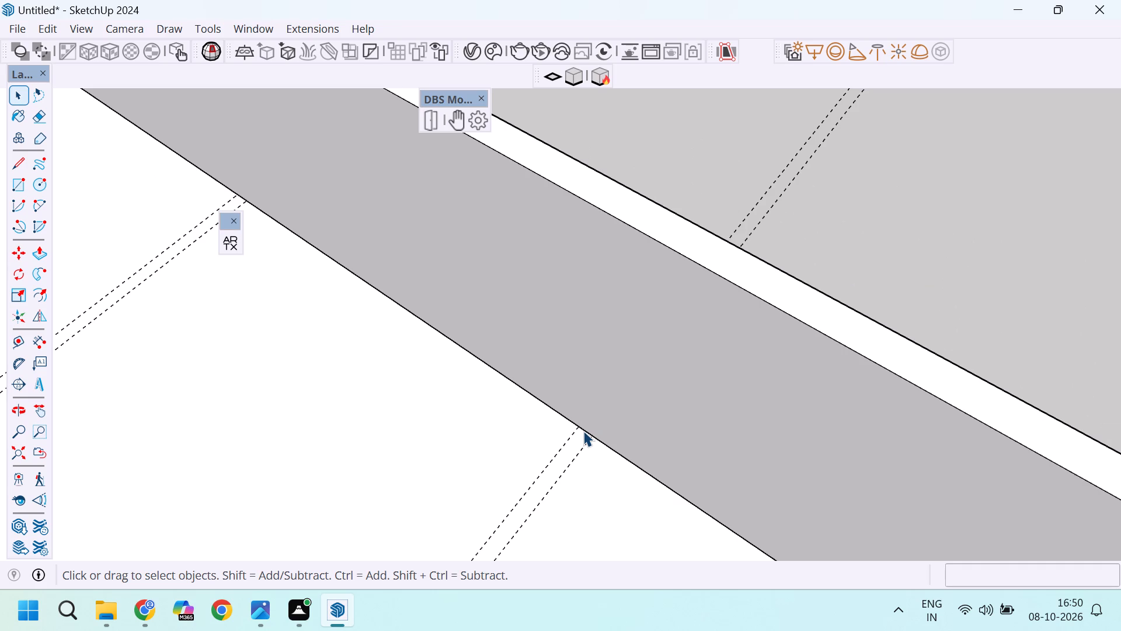
{"action": "scroll", "coordinate": [589, 400], "scroll_direction": "up", "scroll_amount": 1}
{"action": "scroll", "coordinate": [566, 315], "scroll_direction": "down", "scroll_amount": 7}
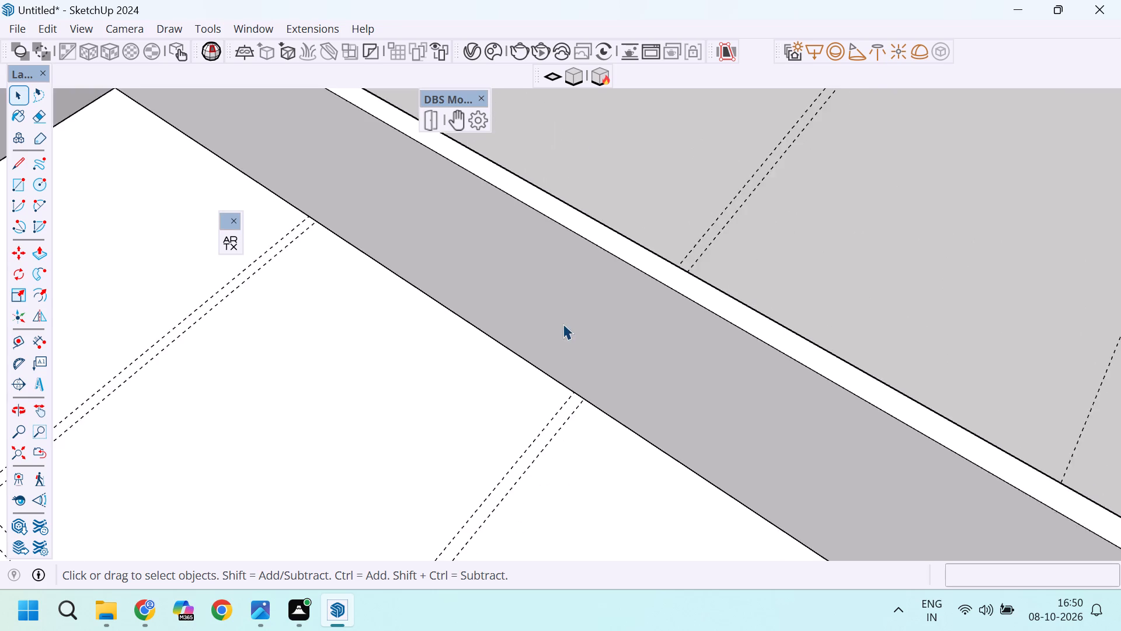
{"action": "scroll", "coordinate": [563, 324], "scroll_direction": "down", "scroll_amount": 3}
{"action": "scroll", "coordinate": [584, 289], "scroll_direction": "up", "scroll_amount": 1}
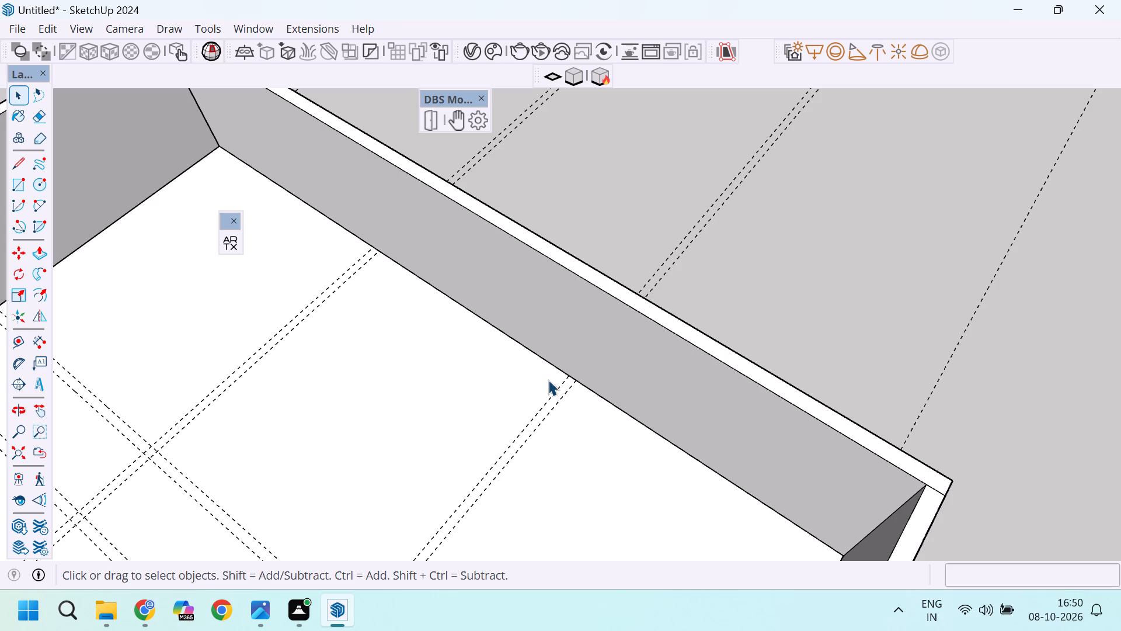
Start a Tape Measure guide parallel to the back wall's inner base edge, offset across the slab toward the open front.
{"action": "key", "text": "t"}
{"action": "left_click", "coordinate": [539, 357]}
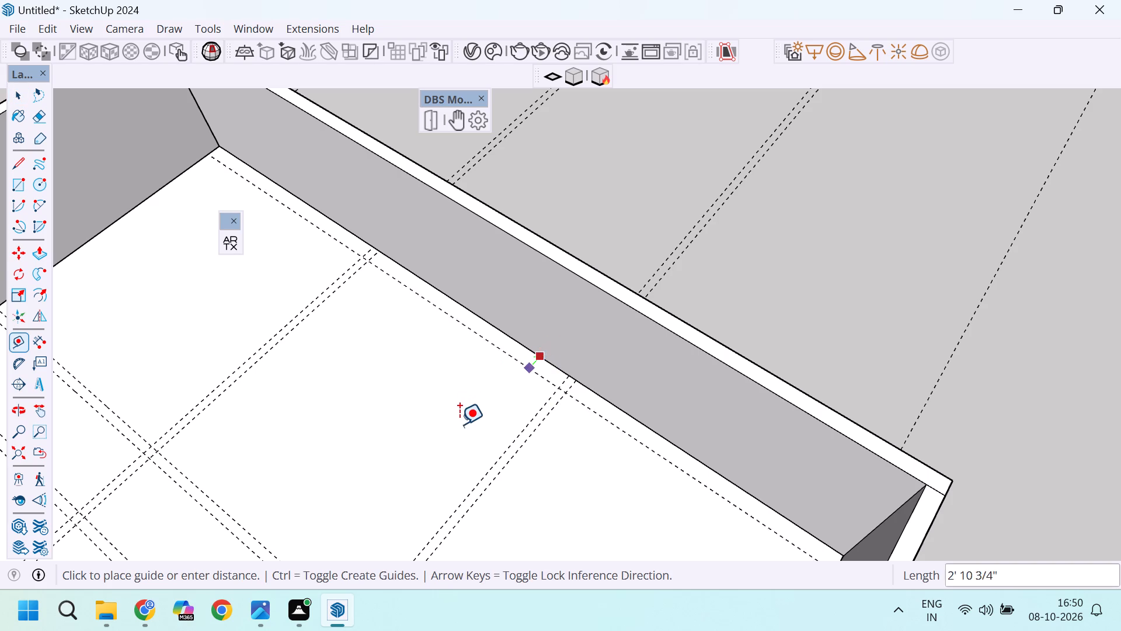
{"action": "scroll", "coordinate": [454, 435], "scroll_direction": "down", "scroll_amount": 4}
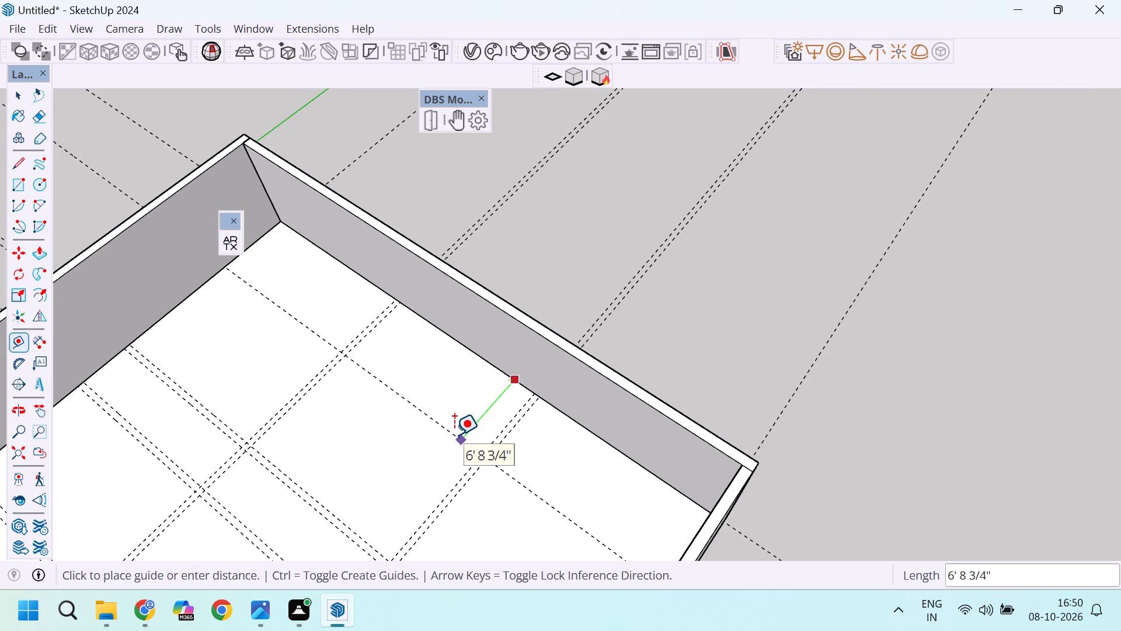
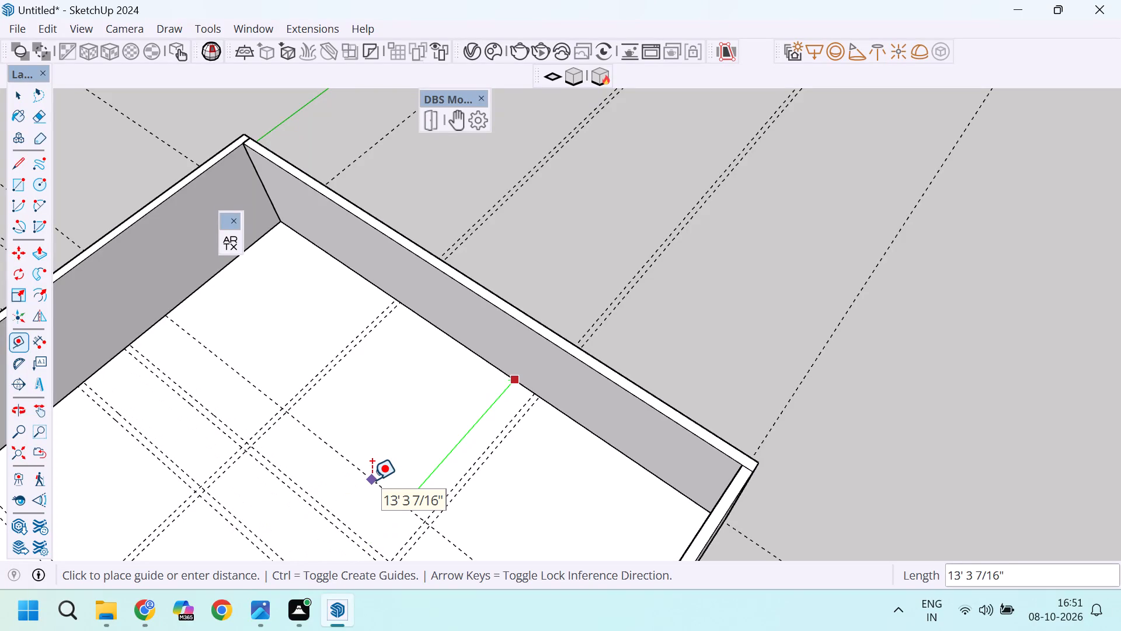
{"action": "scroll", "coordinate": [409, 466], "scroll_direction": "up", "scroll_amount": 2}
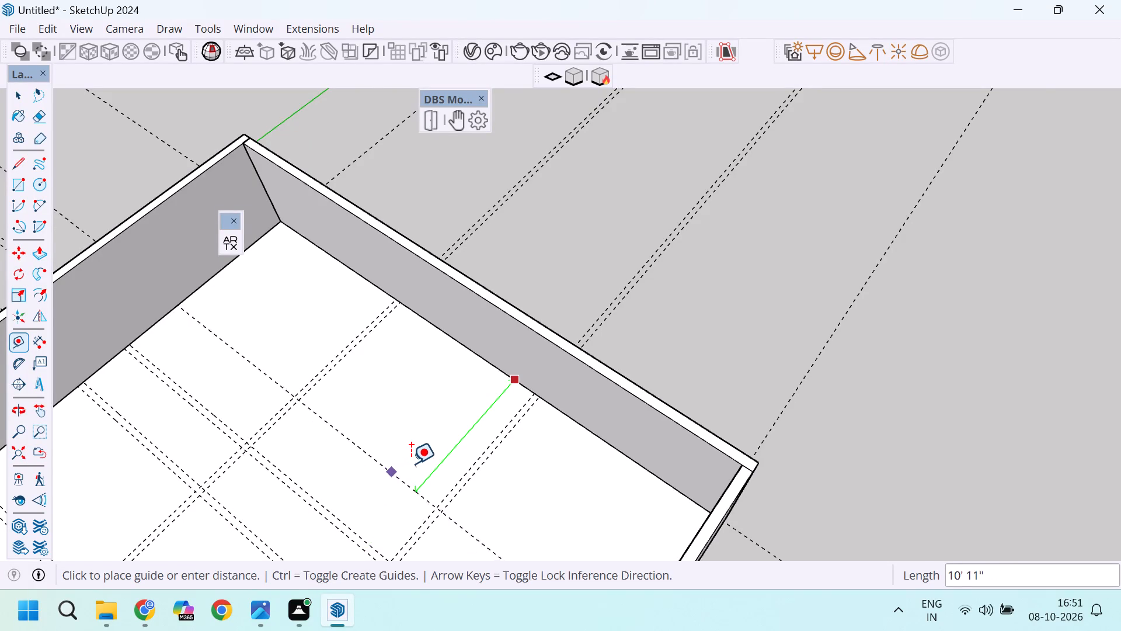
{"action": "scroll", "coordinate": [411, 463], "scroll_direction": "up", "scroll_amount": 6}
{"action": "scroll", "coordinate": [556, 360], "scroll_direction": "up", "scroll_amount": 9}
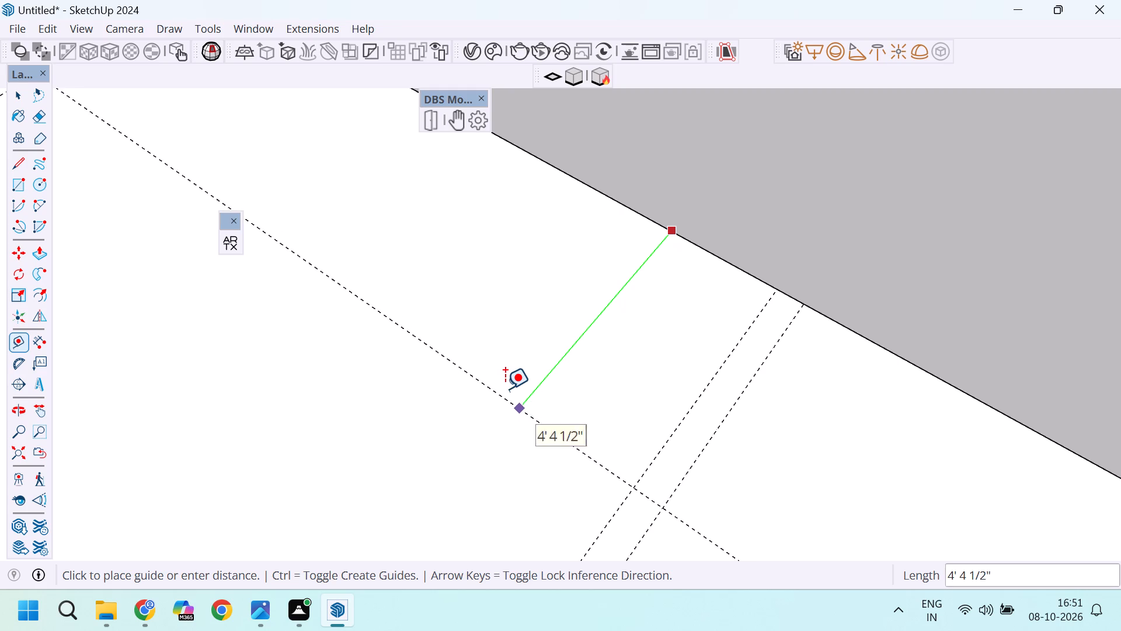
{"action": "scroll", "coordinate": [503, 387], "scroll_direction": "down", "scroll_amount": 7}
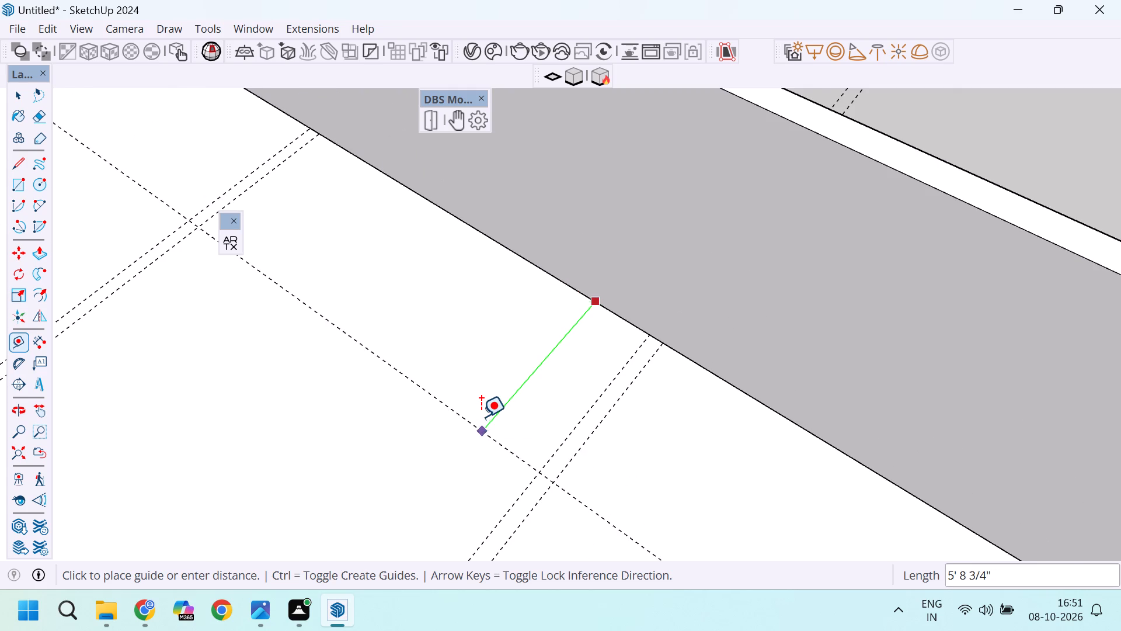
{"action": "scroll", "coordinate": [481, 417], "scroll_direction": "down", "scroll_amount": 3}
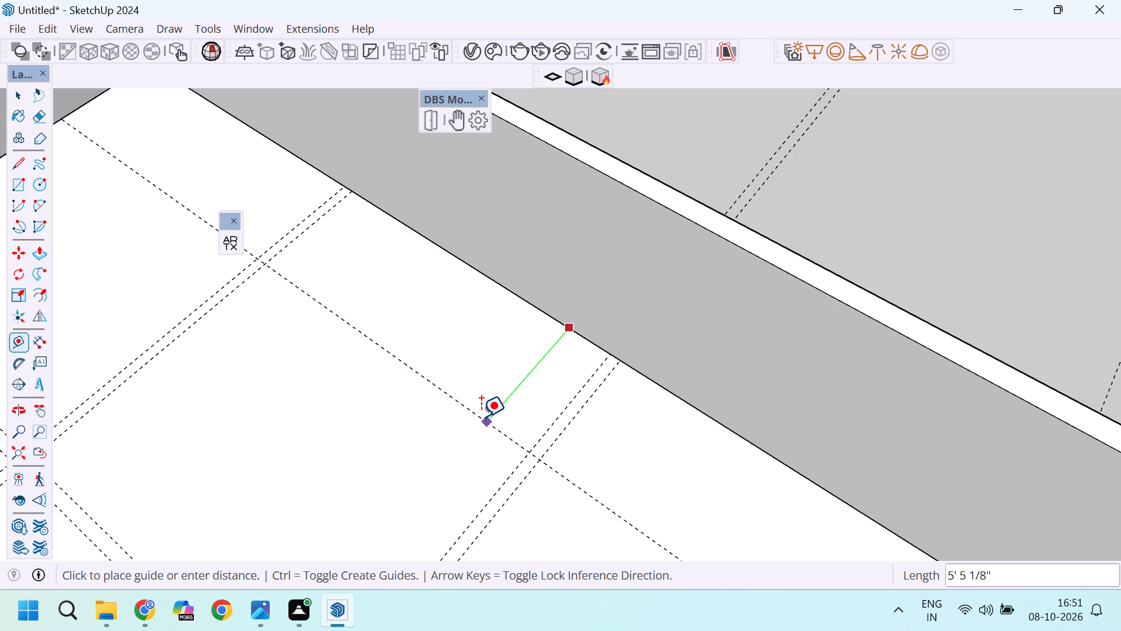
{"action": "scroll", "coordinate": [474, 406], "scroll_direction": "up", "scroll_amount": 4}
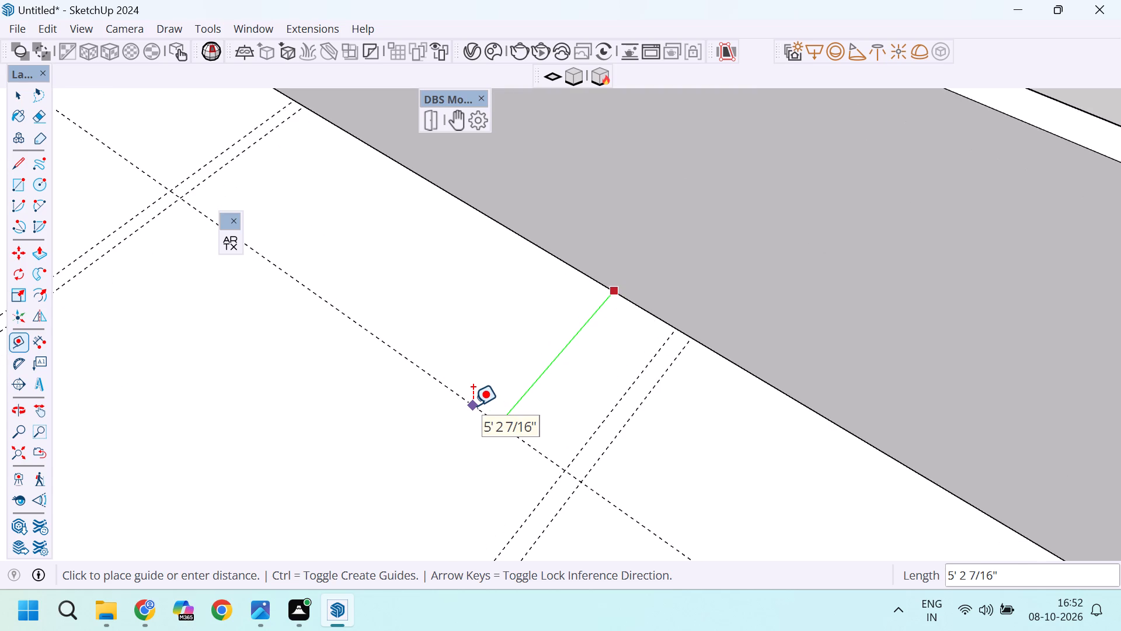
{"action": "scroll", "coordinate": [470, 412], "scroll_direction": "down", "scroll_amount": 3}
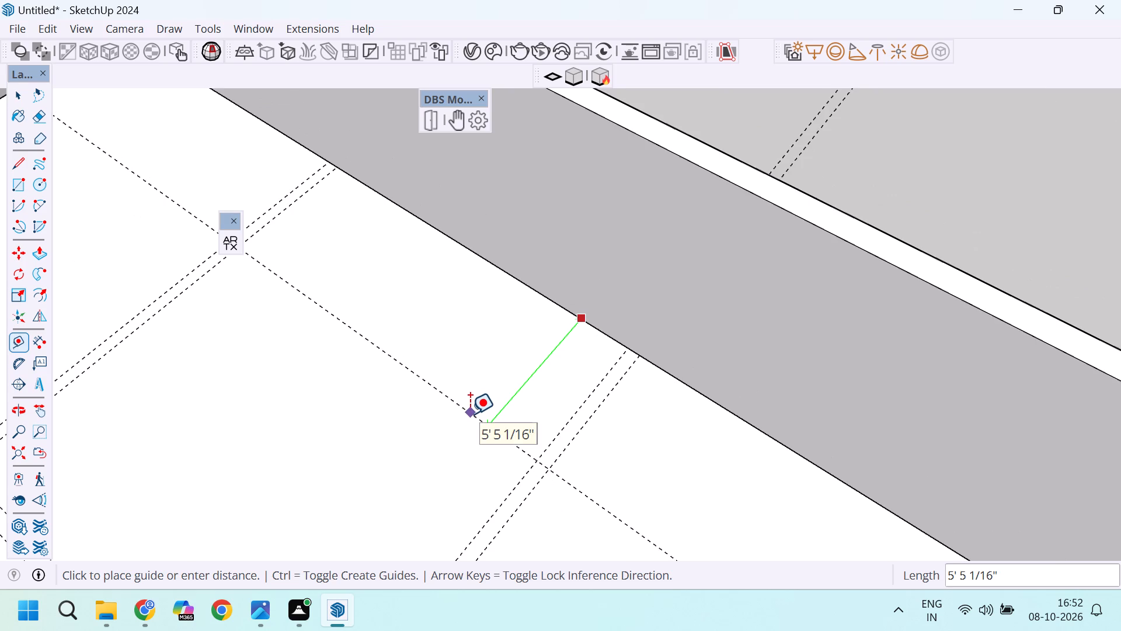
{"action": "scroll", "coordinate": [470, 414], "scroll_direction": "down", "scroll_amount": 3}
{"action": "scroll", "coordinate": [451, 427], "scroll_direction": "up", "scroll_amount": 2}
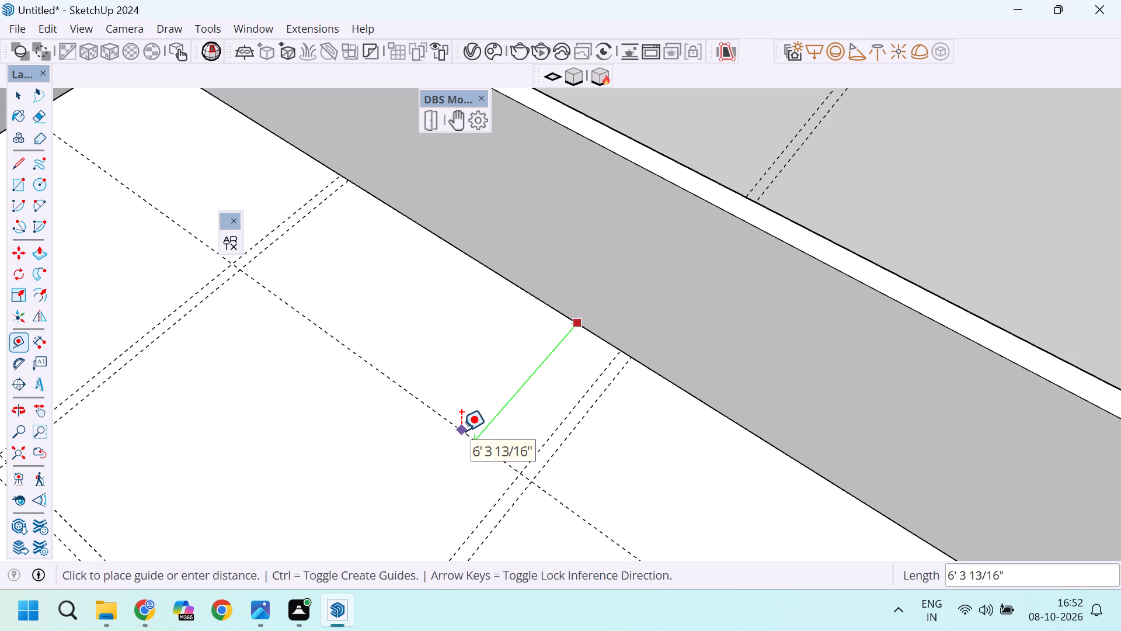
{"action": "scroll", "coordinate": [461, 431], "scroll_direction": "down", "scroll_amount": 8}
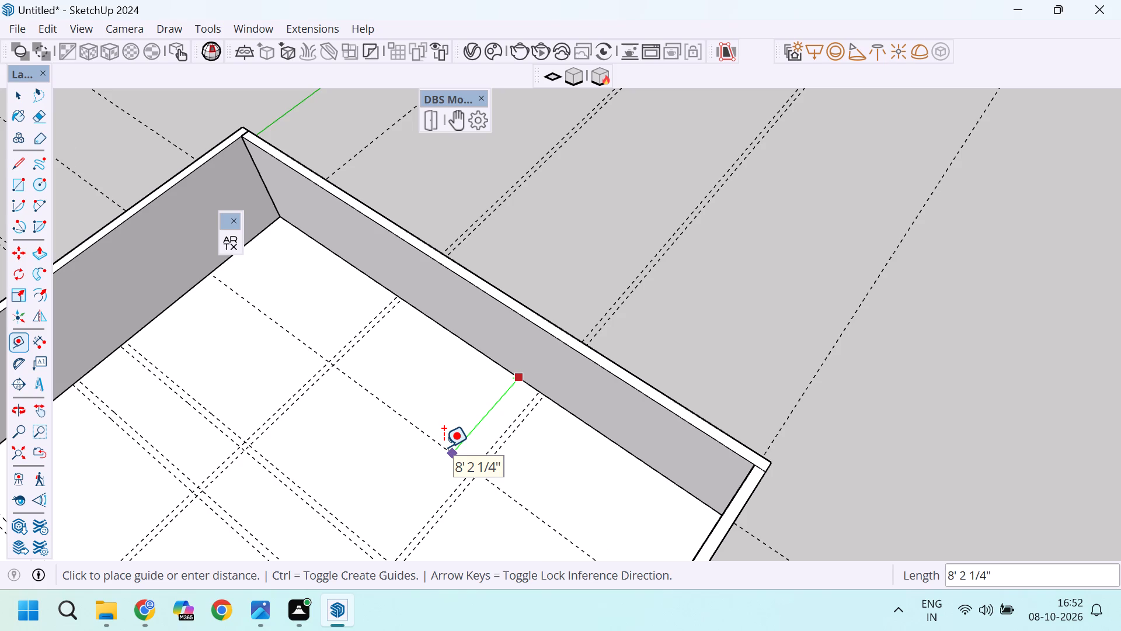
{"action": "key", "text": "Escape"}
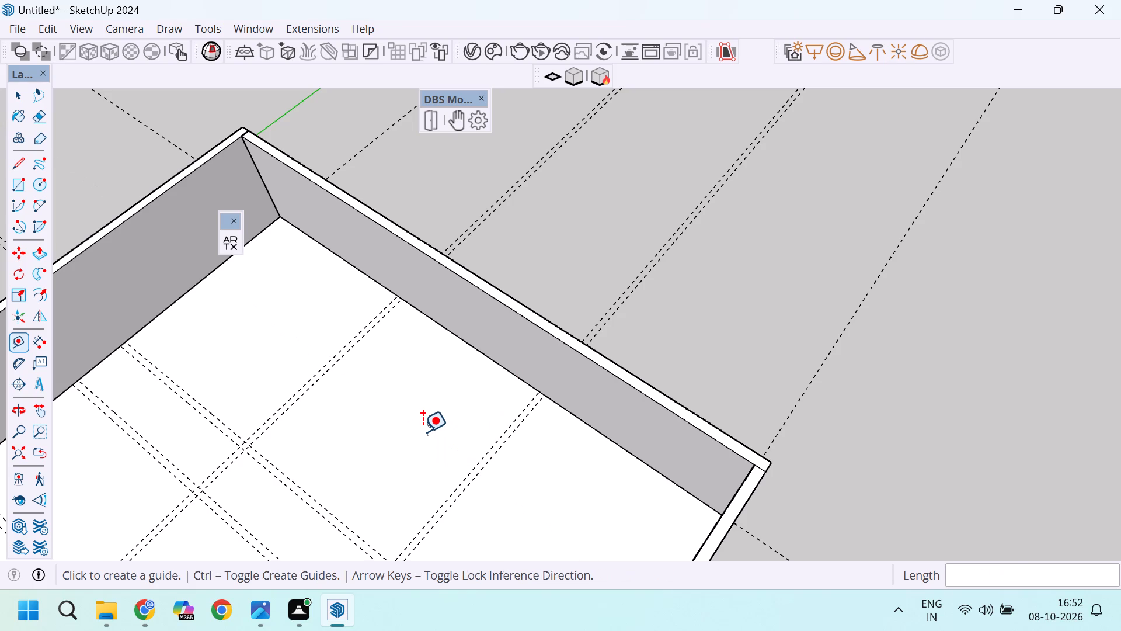
Draw a 6" wide interior wall rectangle along the guide pair, from the back wall's inner base to the second cross-guide pair's far side.
{"action": "key", "text": "r"}
{"action": "scroll", "coordinate": [383, 356], "scroll_direction": "up", "scroll_amount": 15}
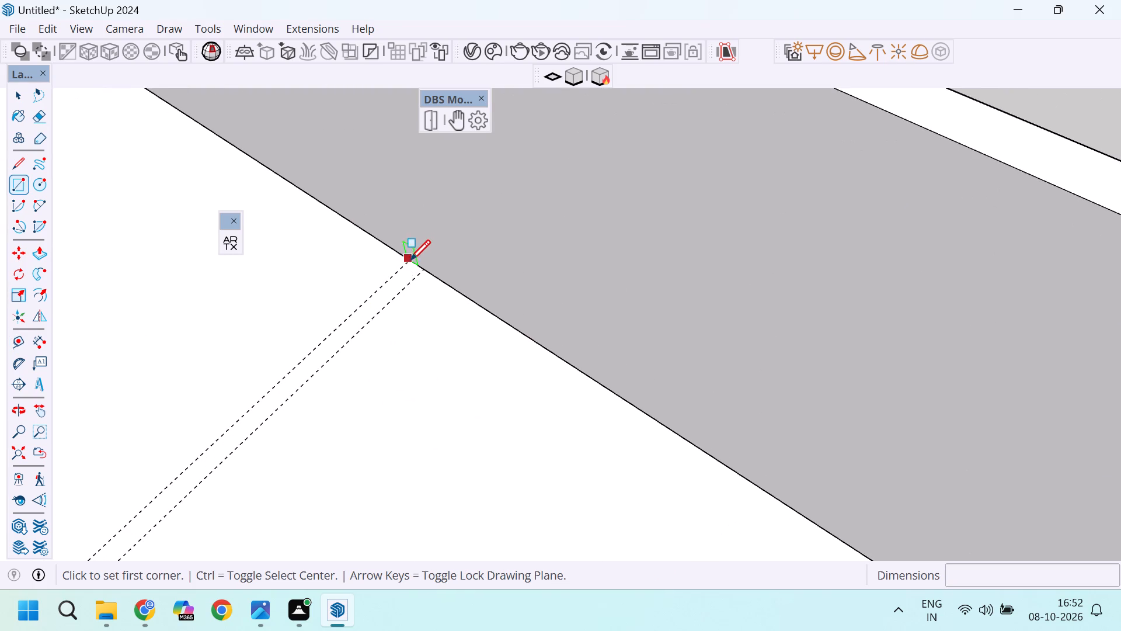
{"action": "left_click", "coordinate": [408, 264]}
{"action": "scroll", "coordinate": [408, 264], "scroll_direction": "up", "scroll_amount": 17}
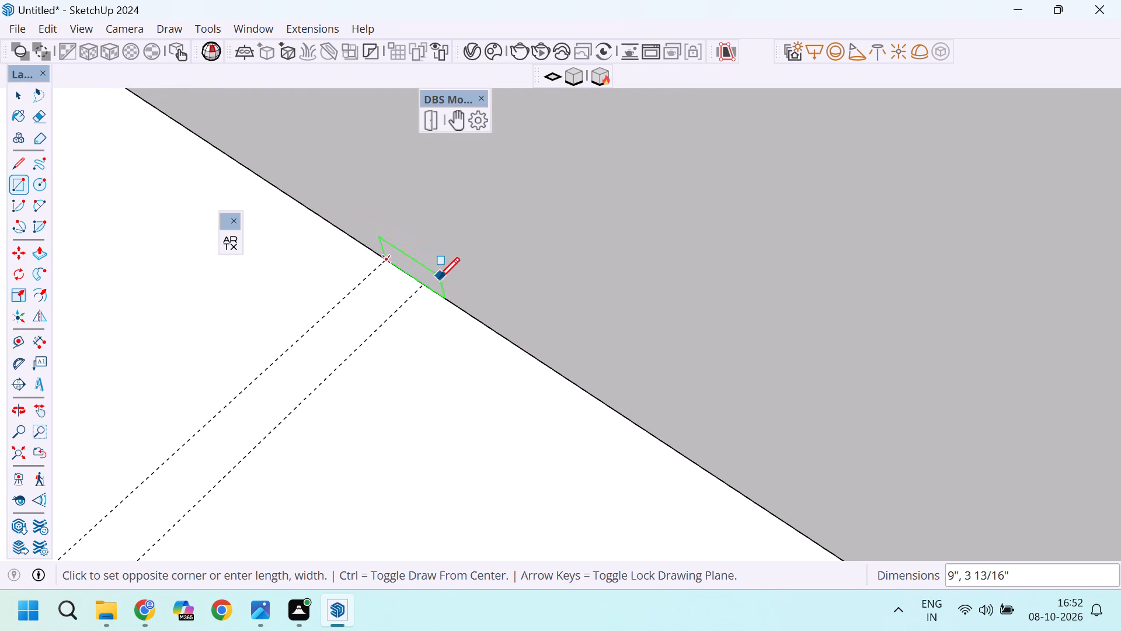
{"action": "scroll", "coordinate": [439, 278], "scroll_direction": "down", "scroll_amount": 18}
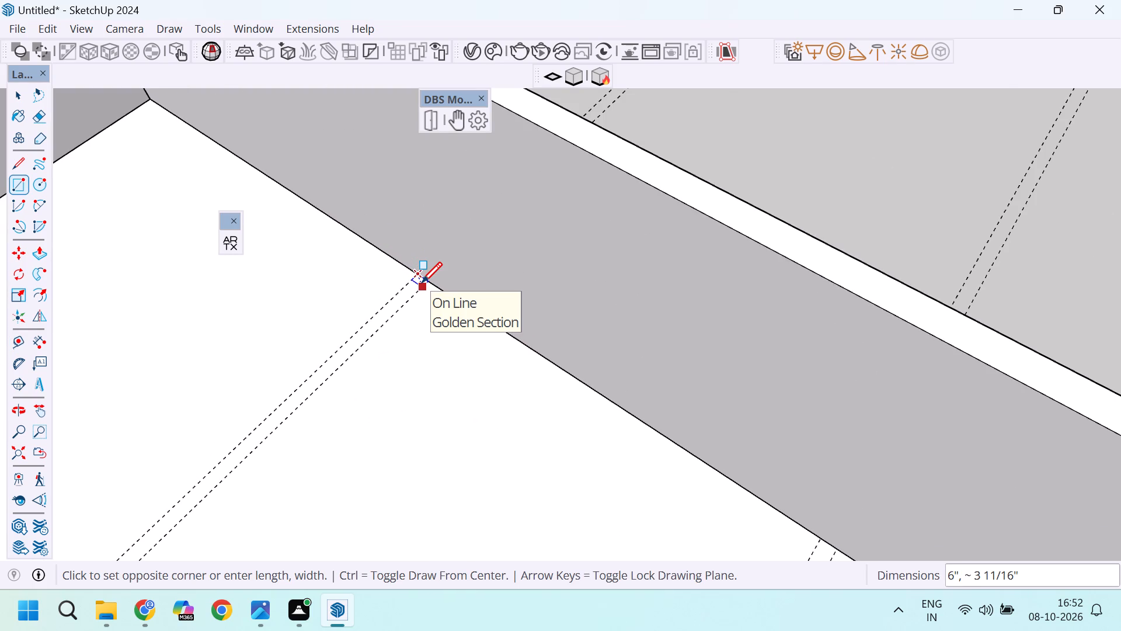
{"action": "scroll", "coordinate": [422, 282], "scroll_direction": "down", "scroll_amount": 11}
{"action": "scroll", "coordinate": [250, 425], "scroll_direction": "up", "scroll_amount": 17}
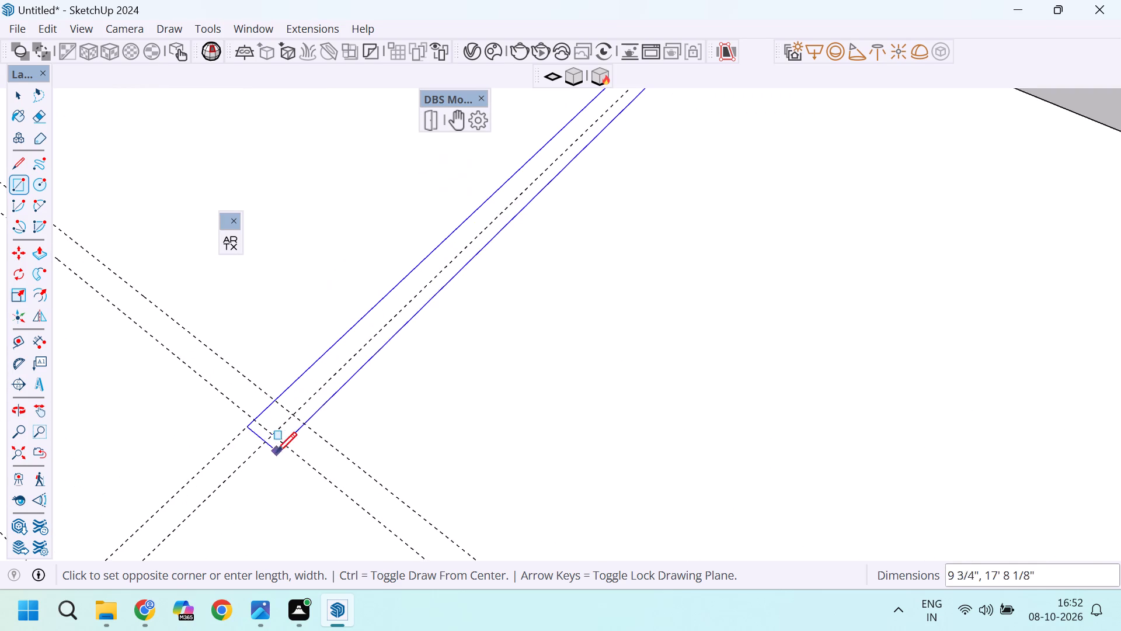
{"action": "scroll", "coordinate": [274, 433], "scroll_direction": "down", "scroll_amount": 6}
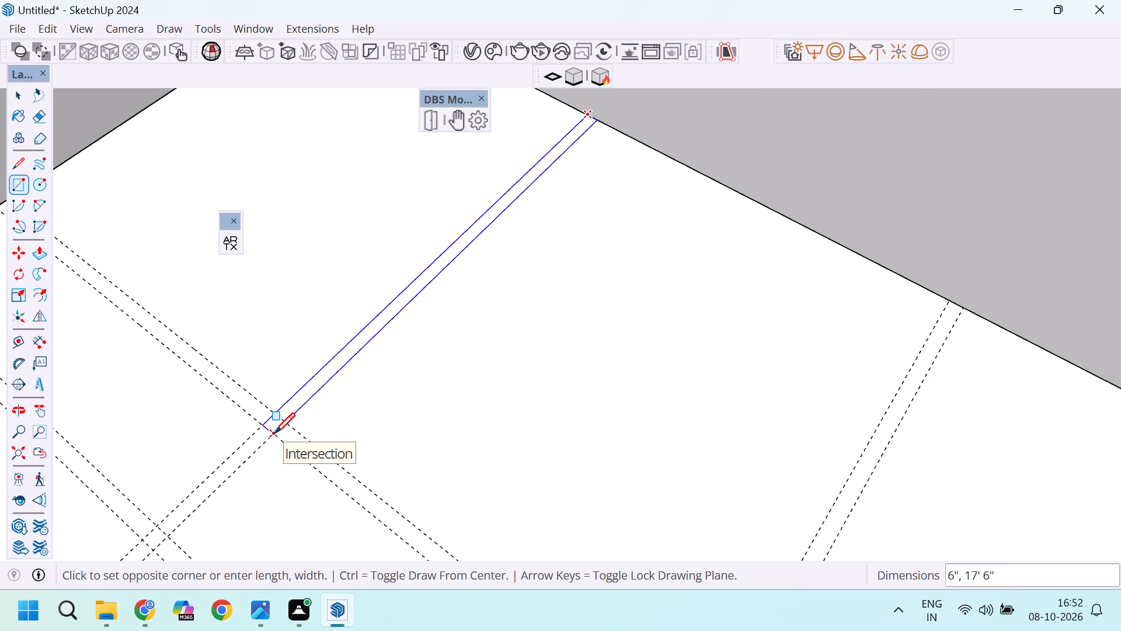
{"action": "scroll", "coordinate": [274, 433], "scroll_direction": "down", "scroll_amount": 10}
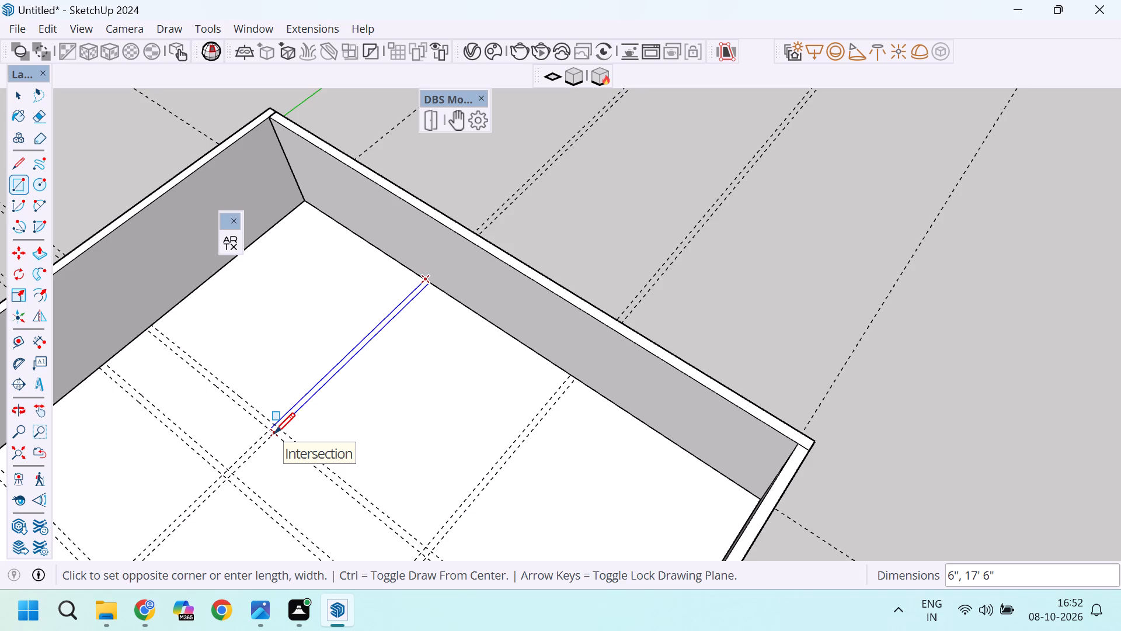
{"action": "scroll", "coordinate": [274, 433], "scroll_direction": "up", "scroll_amount": 3}
{"action": "scroll", "coordinate": [274, 433], "scroll_direction": "down", "scroll_amount": 3}
{"action": "scroll", "coordinate": [250, 459], "scroll_direction": "up", "scroll_amount": 2}
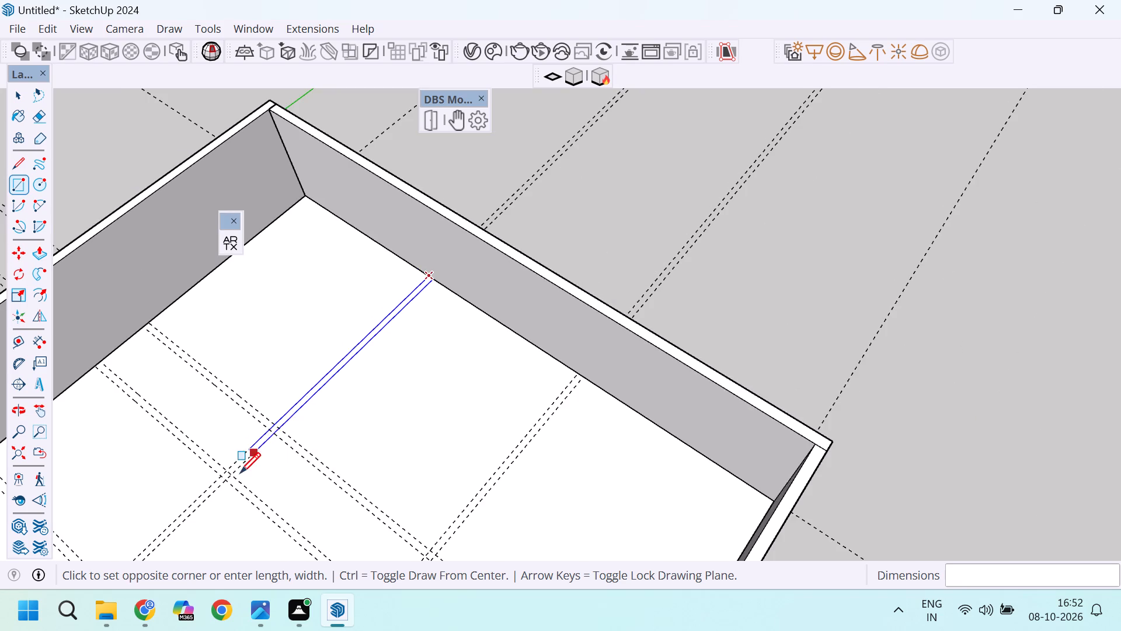
{"action": "scroll", "coordinate": [240, 473], "scroll_direction": "up", "scroll_amount": 10}
{"action": "left_click", "coordinate": [214, 487]}
Draw a 6" by 22' 9" interior wall rectangle along the same guide pair, from the third cross-guide pair to the slab's open front edge.
{"action": "scroll", "coordinate": [342, 376], "scroll_direction": "down", "scroll_amount": 7}
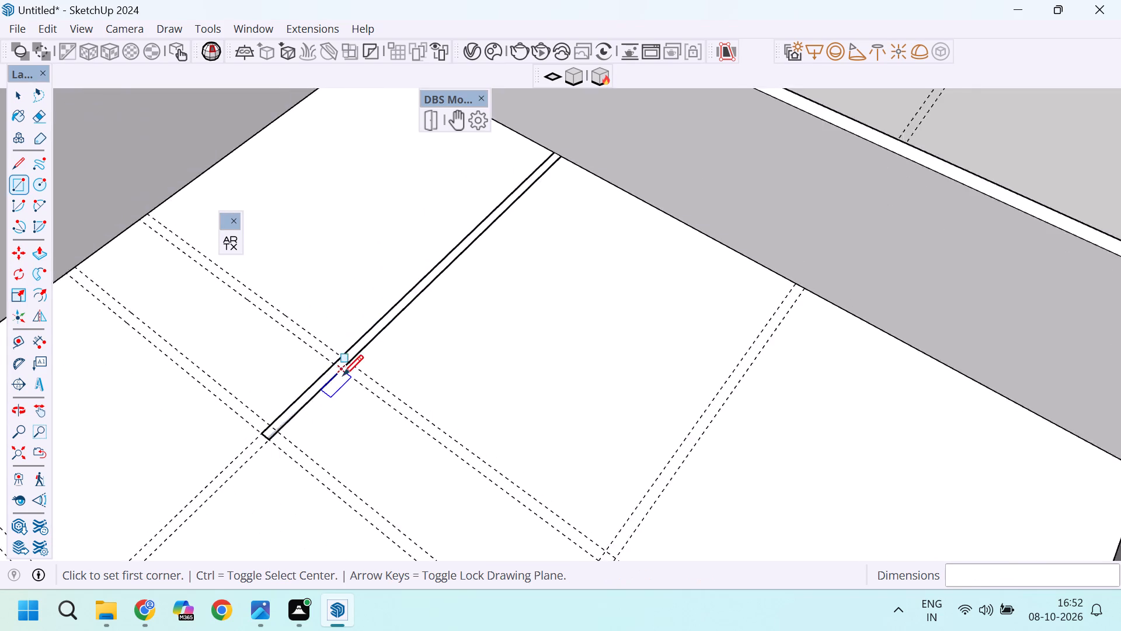
{"action": "scroll", "coordinate": [343, 375], "scroll_direction": "down", "scroll_amount": 5}
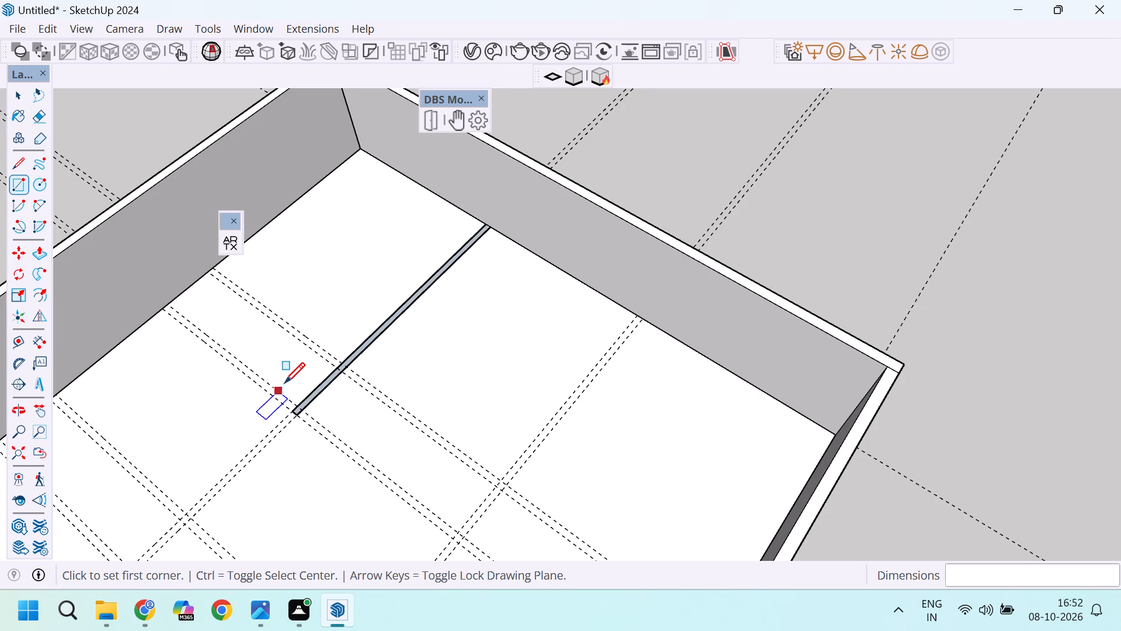
{"action": "scroll", "coordinate": [246, 437], "scroll_direction": "up", "scroll_amount": 5}
{"action": "scroll", "coordinate": [457, 359], "scroll_direction": "down", "scroll_amount": 5}
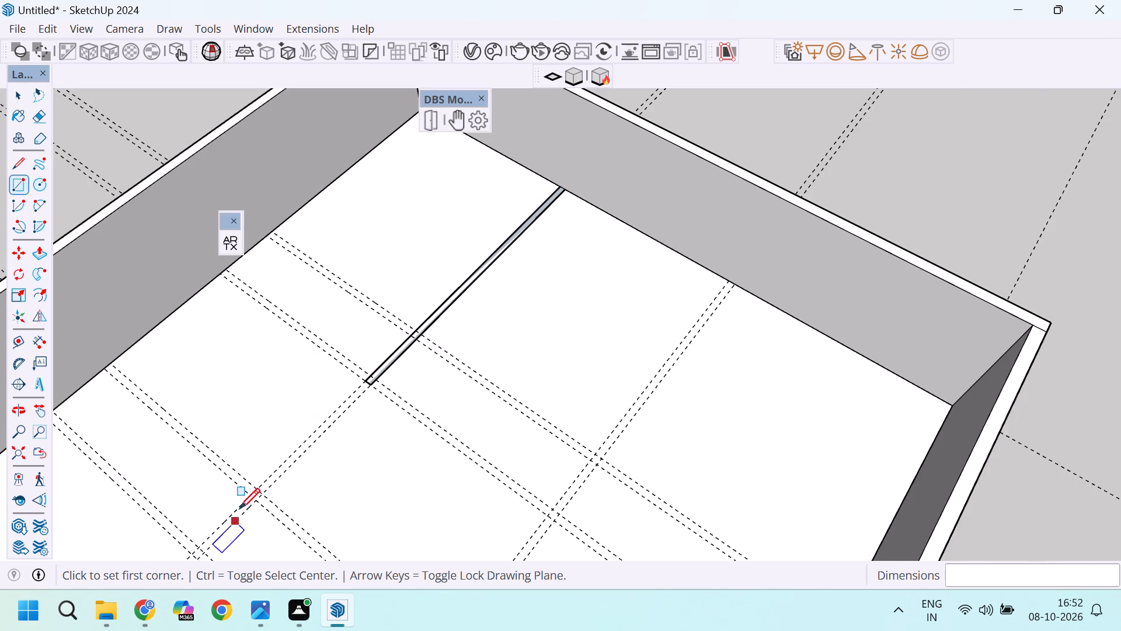
{"action": "scroll", "coordinate": [324, 409], "scroll_direction": "down", "scroll_amount": 4}
{"action": "scroll", "coordinate": [269, 479], "scroll_direction": "up", "scroll_amount": 9}
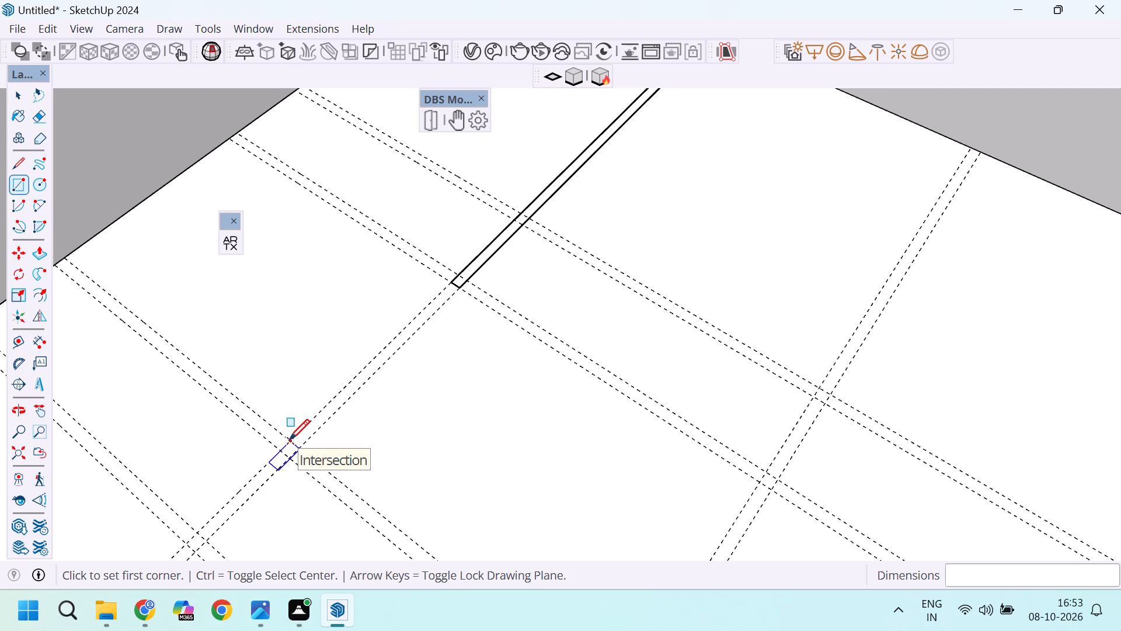
{"action": "left_click", "coordinate": [289, 439]}
{"action": "scroll", "coordinate": [289, 439], "scroll_direction": "down", "scroll_amount": 17}
{"action": "scroll", "coordinate": [283, 446], "scroll_direction": "up", "scroll_amount": 3}
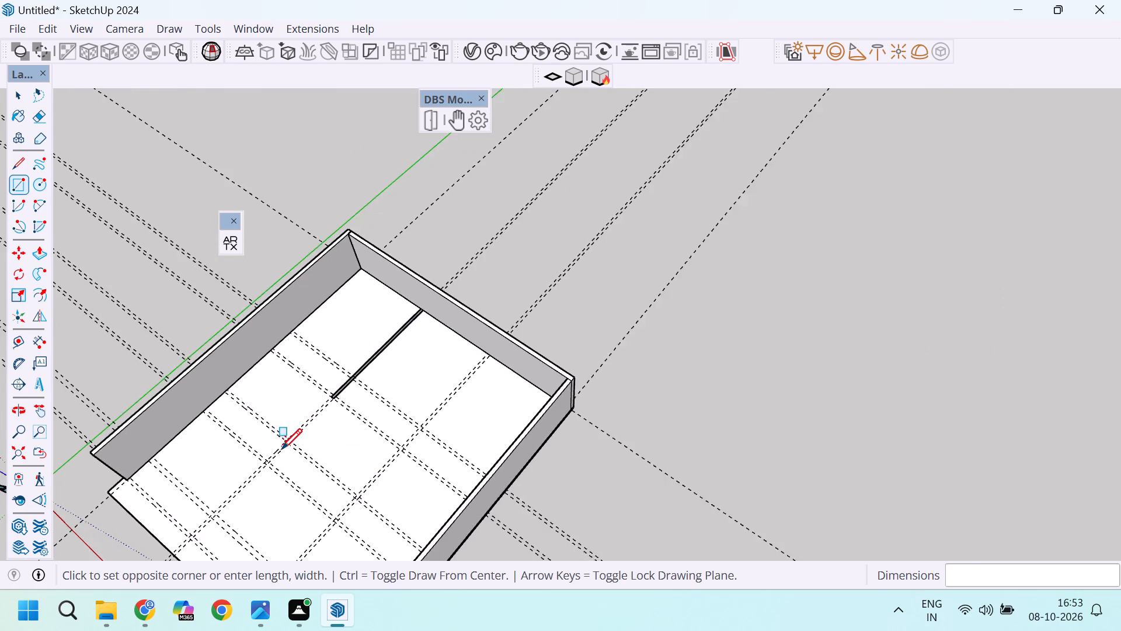
{"action": "scroll", "coordinate": [281, 449], "scroll_direction": "up", "scroll_amount": 5}
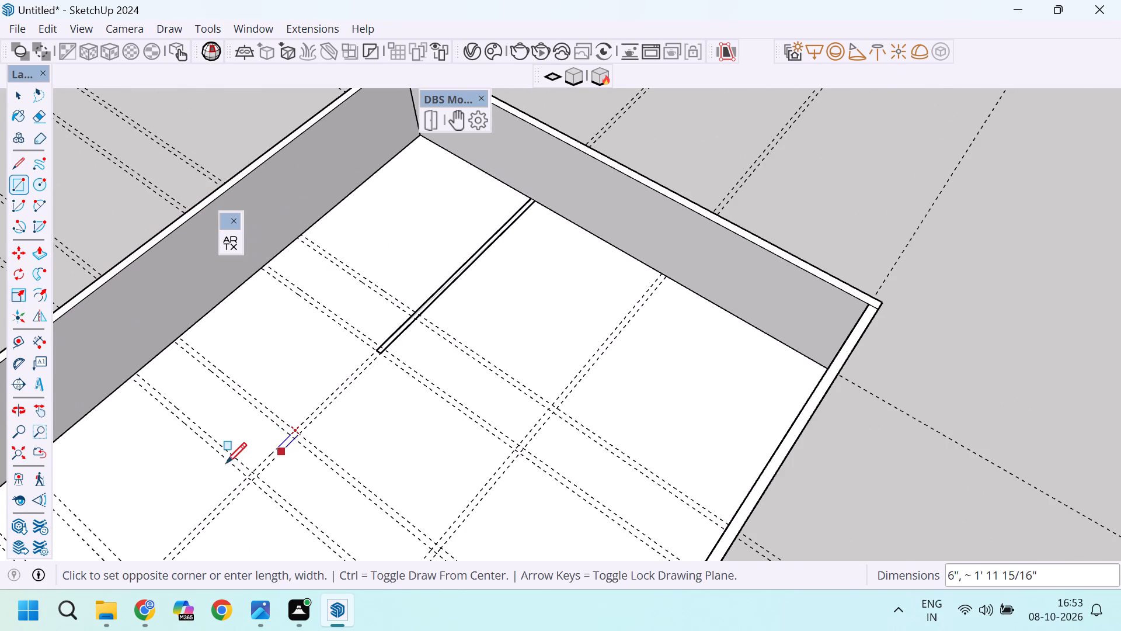
{"action": "scroll", "coordinate": [282, 405], "scroll_direction": "down", "scroll_amount": 5}
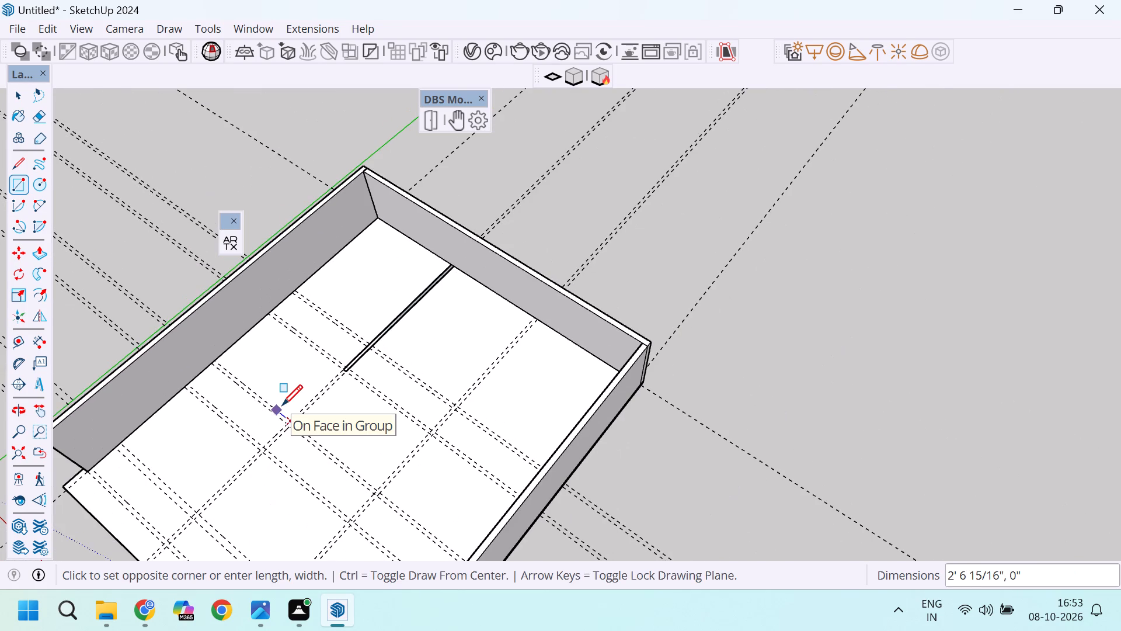
{"action": "scroll", "coordinate": [229, 429], "scroll_direction": "up", "scroll_amount": 2}
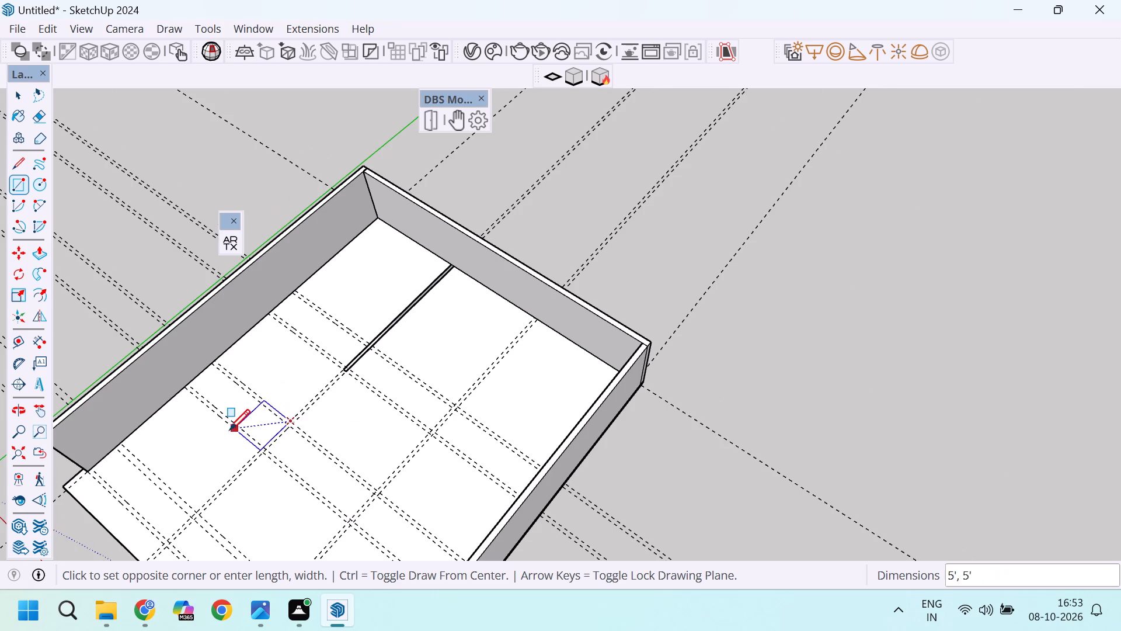
{"action": "scroll", "coordinate": [229, 429], "scroll_direction": "up", "scroll_amount": 4}
{"action": "scroll", "coordinate": [274, 405], "scroll_direction": "down", "scroll_amount": 9}
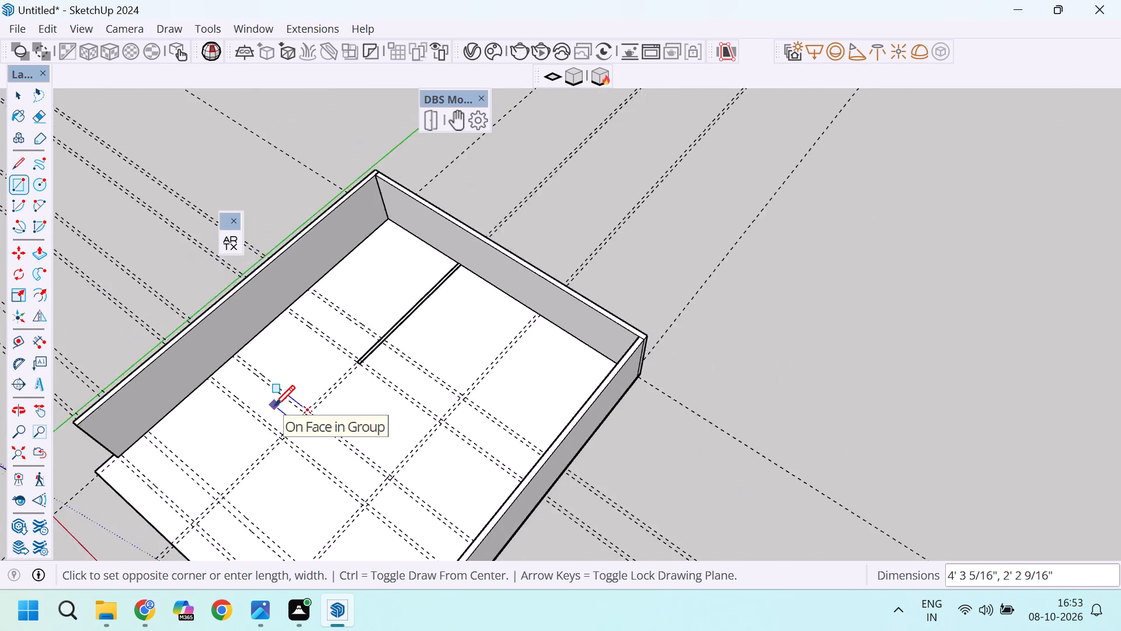
{"action": "scroll", "coordinate": [274, 405], "scroll_direction": "down", "scroll_amount": 2}
{"action": "scroll", "coordinate": [225, 467], "scroll_direction": "up", "scroll_amount": 5}
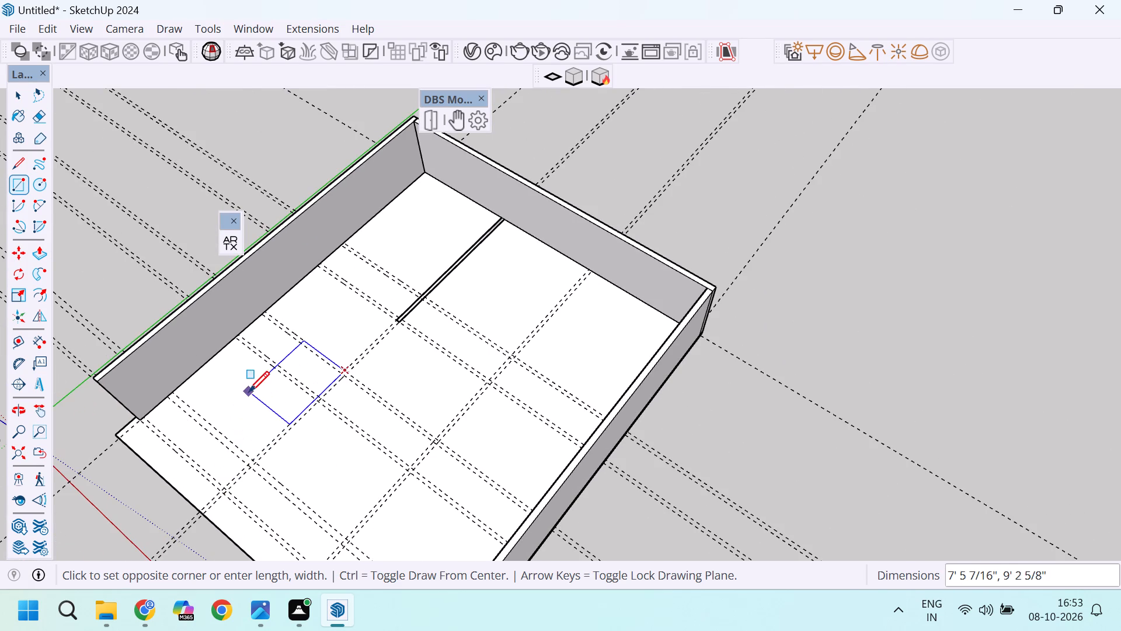
{"action": "scroll", "coordinate": [192, 497], "scroll_direction": "up", "scroll_amount": 4}
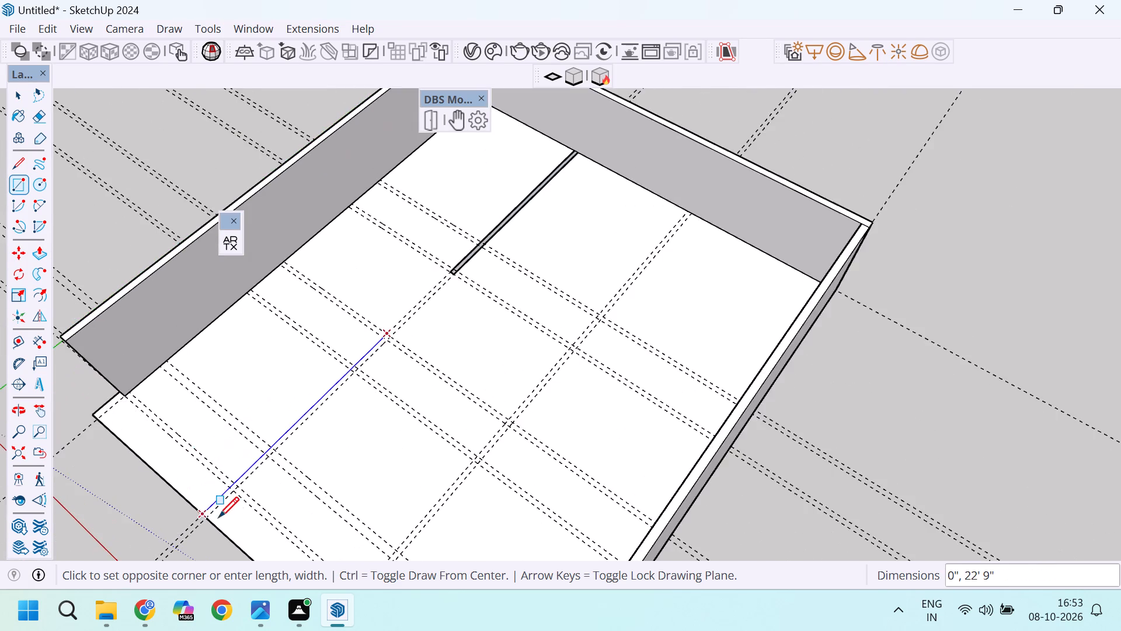
{"action": "scroll", "coordinate": [220, 521], "scroll_direction": "up", "scroll_amount": 16}
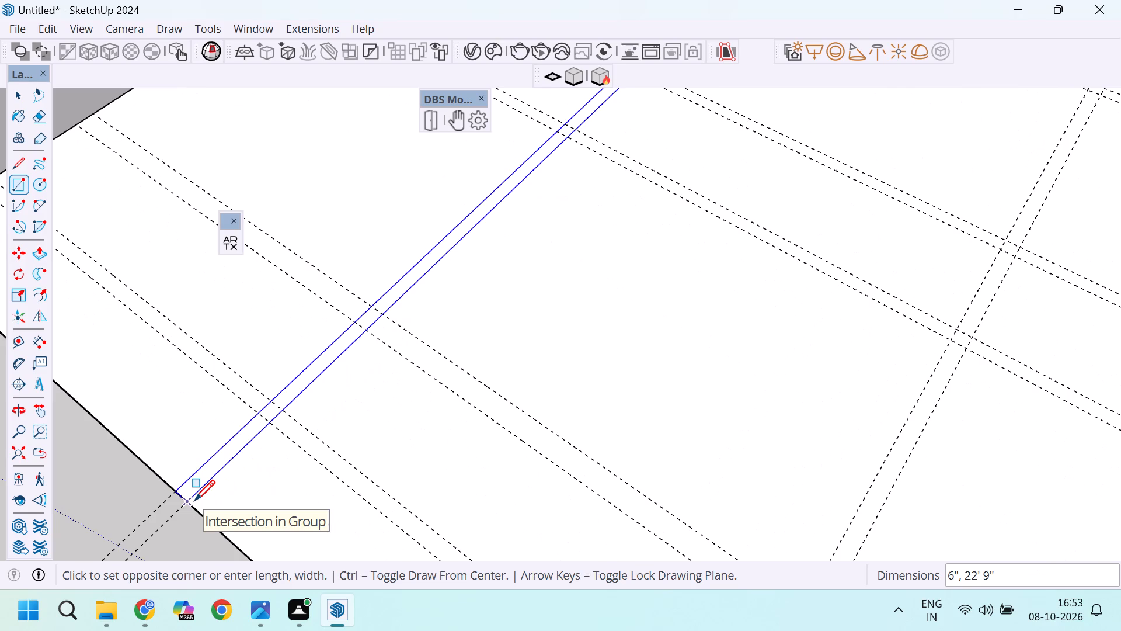
{"action": "left_click", "coordinate": [194, 500]}
Examine the two drawn interior wall strips and the cross-guide pairs running between them and the side wall.
{"action": "scroll", "coordinate": [281, 369], "scroll_direction": "down", "scroll_amount": 15}
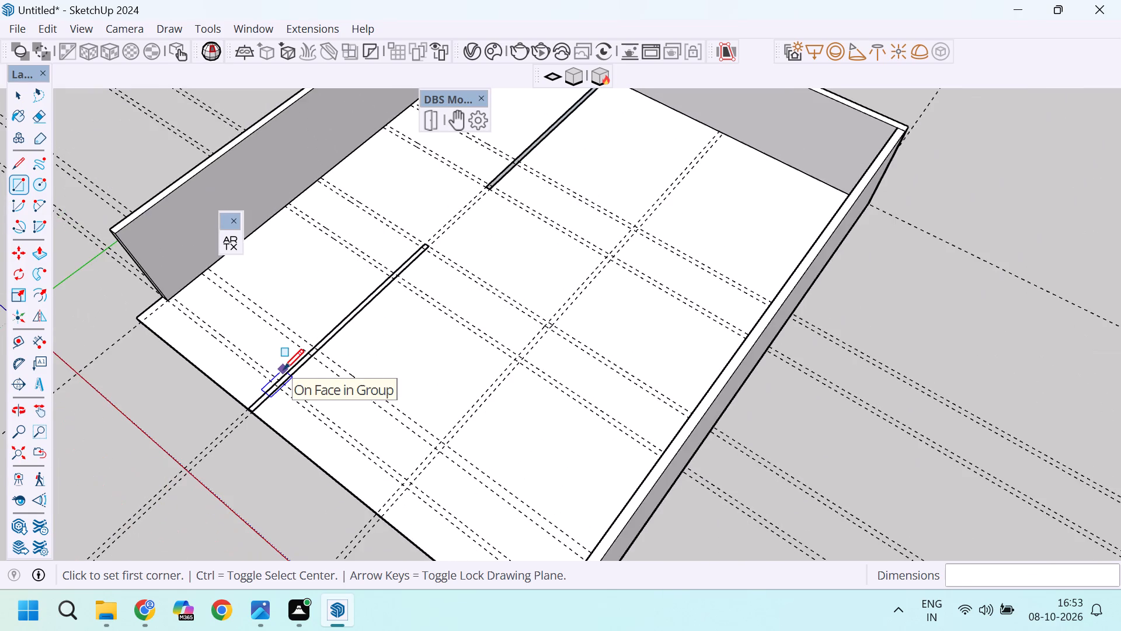
{"action": "scroll", "coordinate": [283, 369], "scroll_direction": "down", "scroll_amount": 4}
{"action": "scroll", "coordinate": [381, 254], "scroll_direction": "up", "scroll_amount": 12}
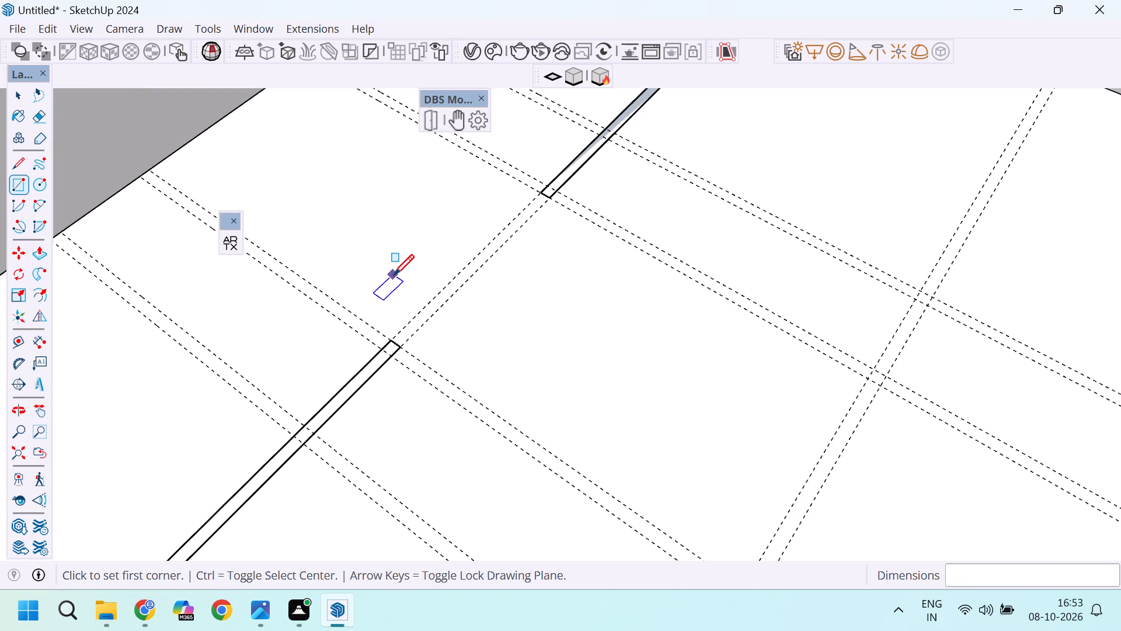
{"action": "scroll", "coordinate": [405, 273], "scroll_direction": "down", "scroll_amount": 3}
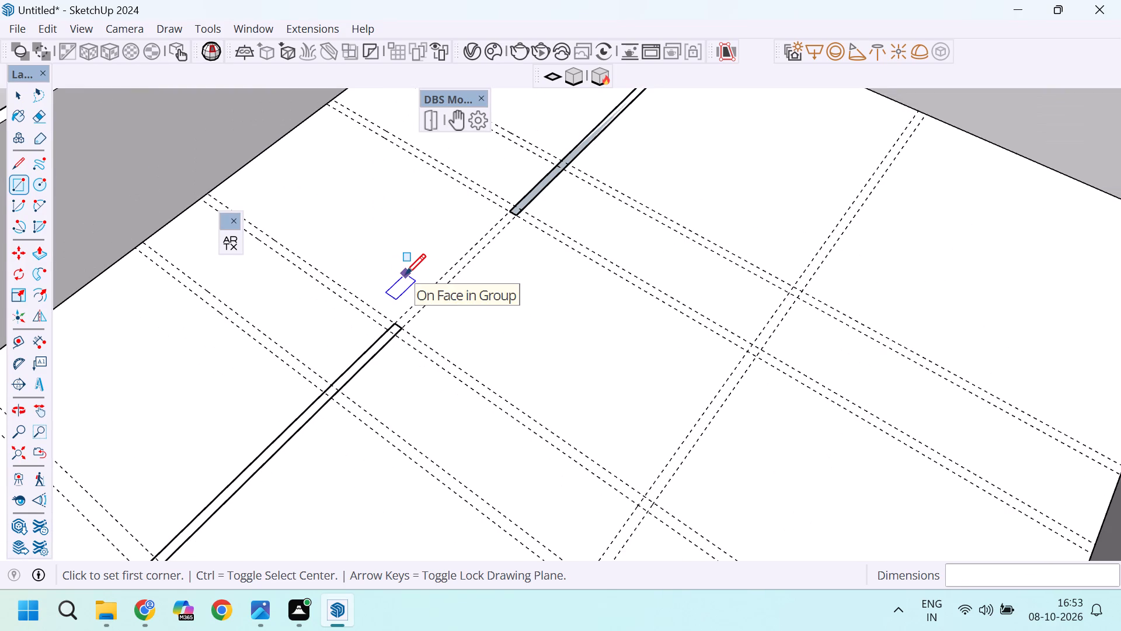
{"action": "scroll", "coordinate": [405, 275], "scroll_direction": "down", "scroll_amount": 4}
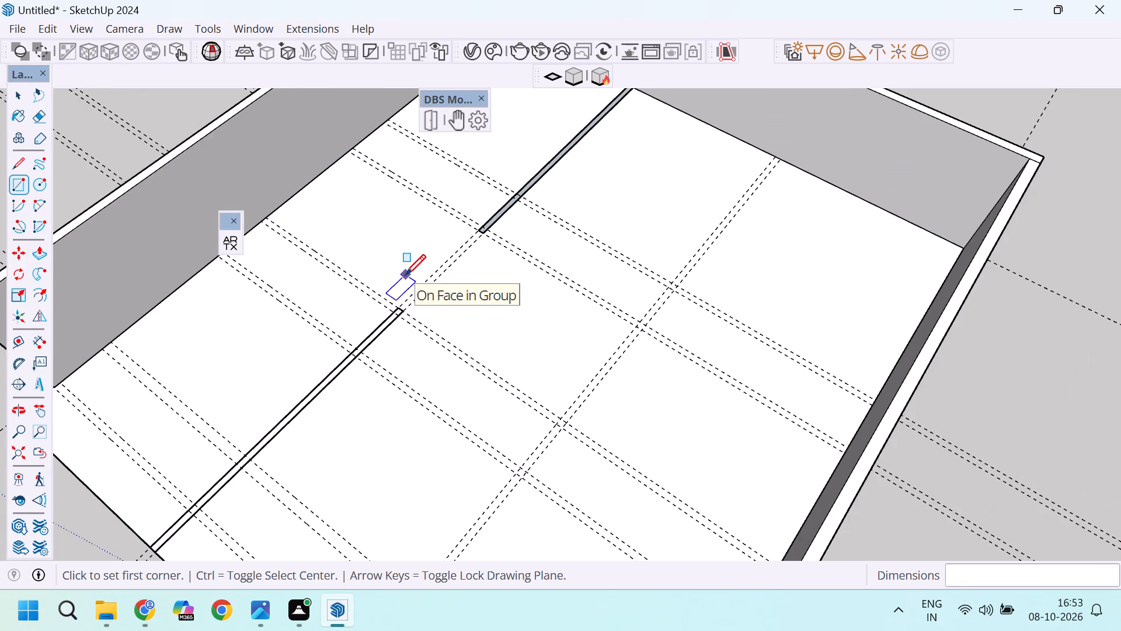
{"action": "scroll", "coordinate": [405, 275], "scroll_direction": "down", "scroll_amount": 3}
{"action": "scroll", "coordinate": [424, 257], "scroll_direction": "up", "scroll_amount": 6}
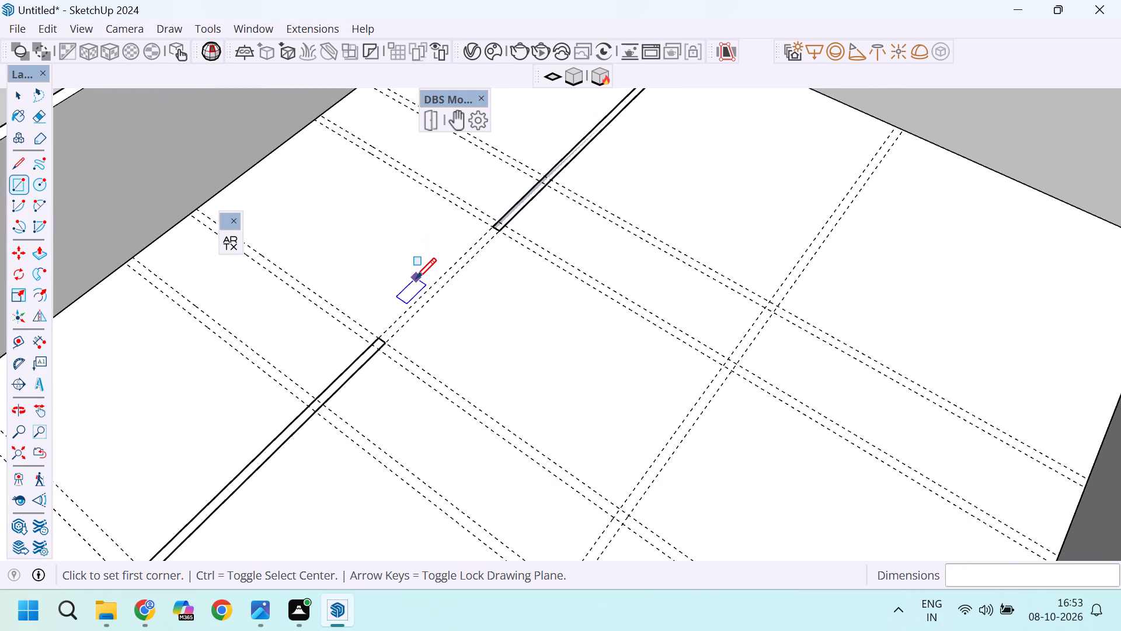
{"action": "scroll", "coordinate": [417, 267], "scroll_direction": "down", "scroll_amount": 4}
{"action": "scroll", "coordinate": [464, 173], "scroll_direction": "up", "scroll_amount": 3}
{"action": "scroll", "coordinate": [507, 399], "scroll_direction": "down", "scroll_amount": 5}
Draw a 6" by 10' interior wall rectangle along the first cross-guide pair, starting at the green-axis side wall's inner base.
{"action": "scroll", "coordinate": [368, 204], "scroll_direction": "up", "scroll_amount": 4}
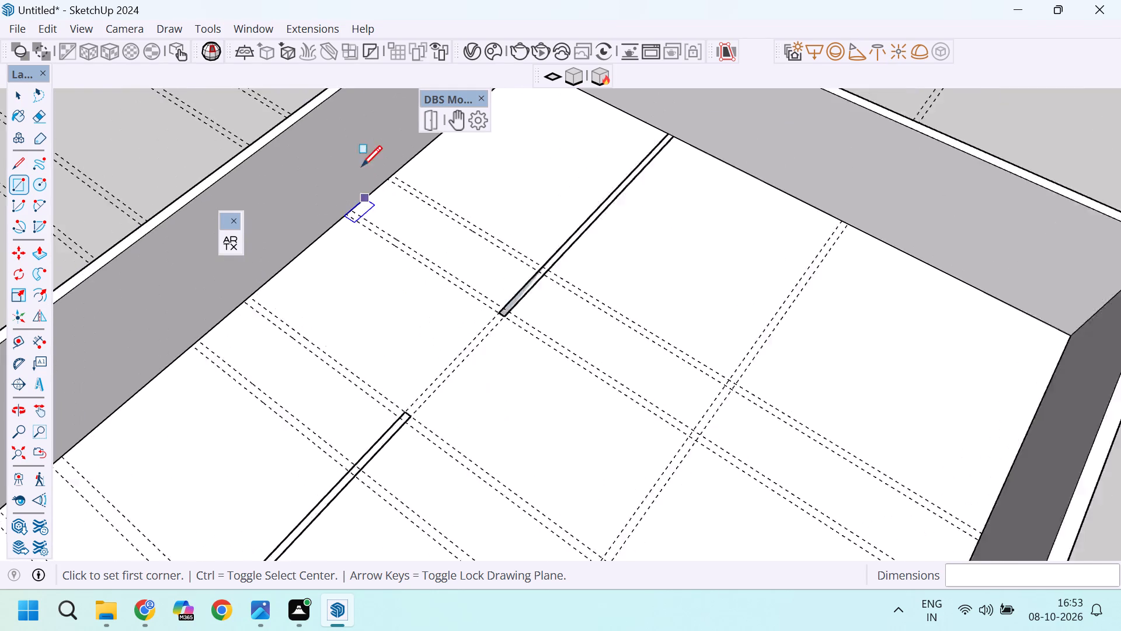
{"action": "scroll", "coordinate": [361, 166], "scroll_direction": "up", "scroll_amount": 14}
{"action": "left_click", "coordinate": [405, 171]}
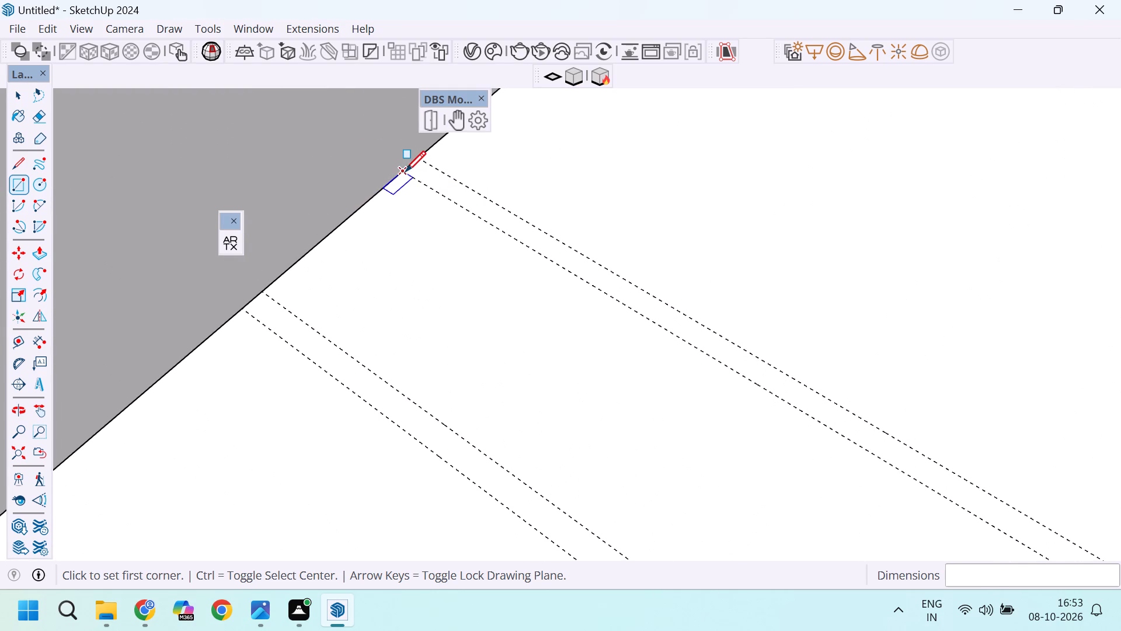
{"action": "scroll", "coordinate": [481, 276], "scroll_direction": "down", "scroll_amount": 8}
{"action": "scroll", "coordinate": [548, 268], "scroll_direction": "up", "scroll_amount": 4}
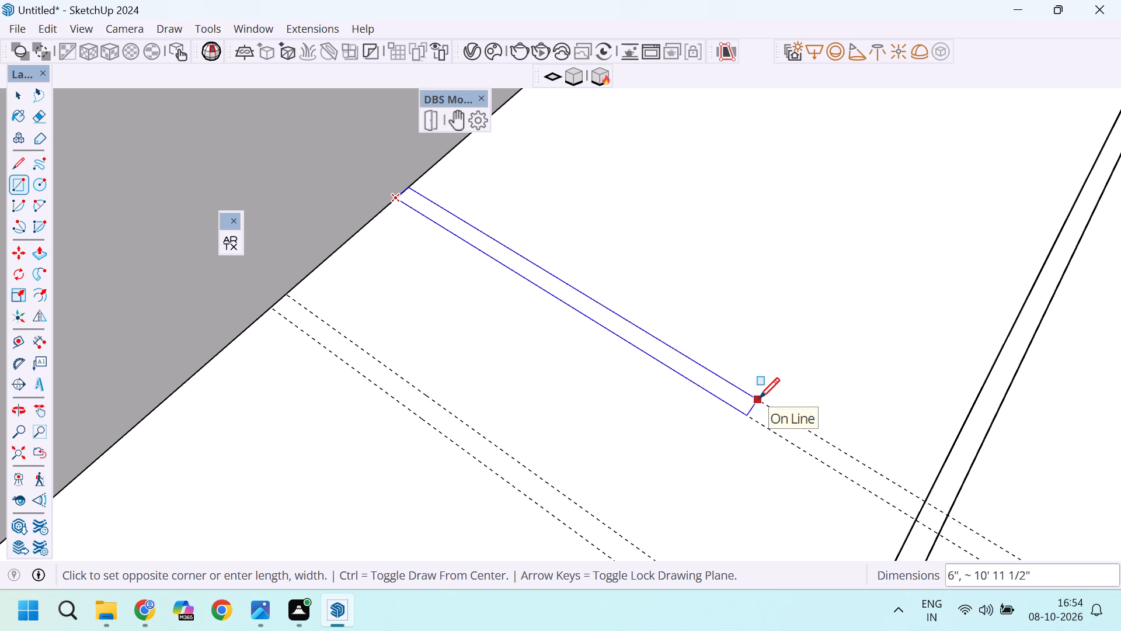
{"action": "scroll", "coordinate": [759, 398], "scroll_direction": "up", "scroll_amount": 3}
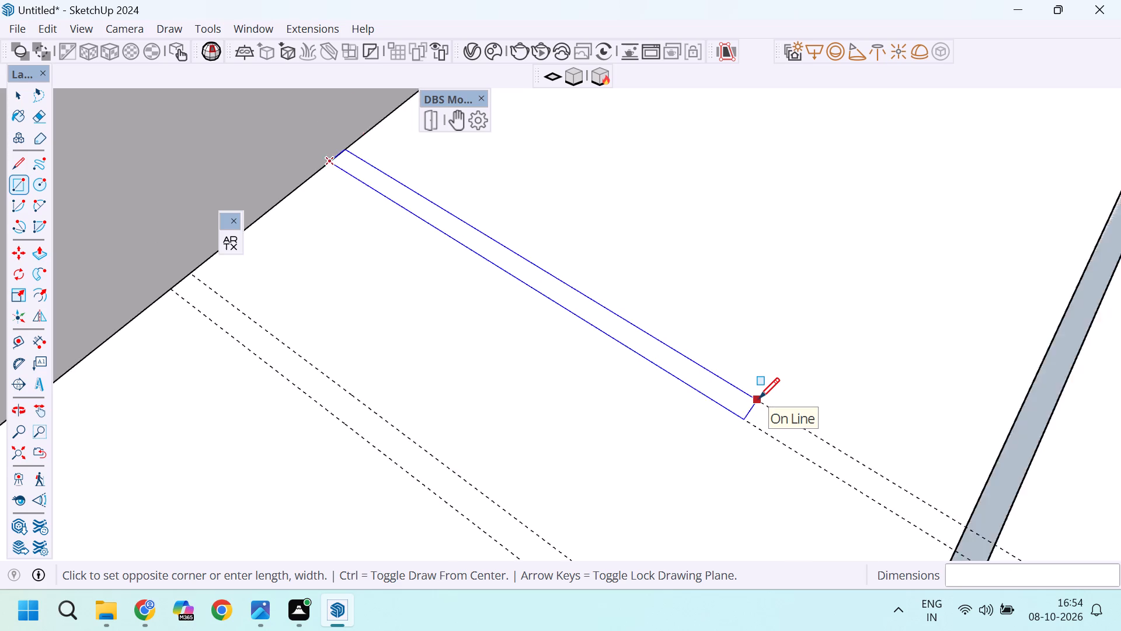
{"action": "scroll", "coordinate": [759, 398], "scroll_direction": "up", "scroll_amount": 9}
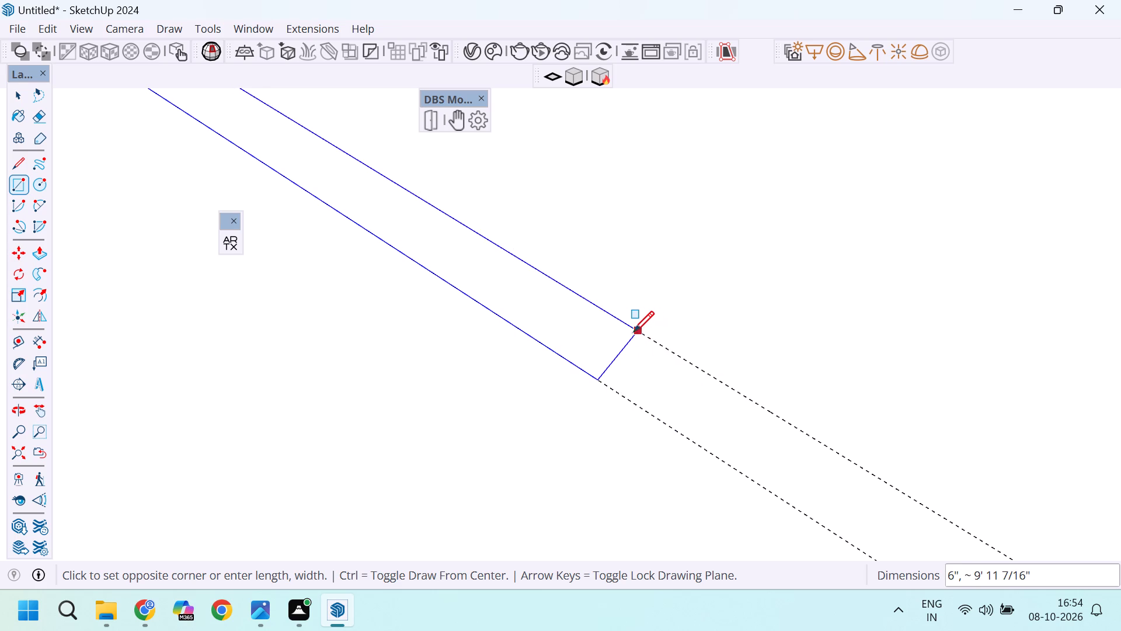
{"action": "scroll", "coordinate": [631, 333], "scroll_direction": "up", "scroll_amount": 7}
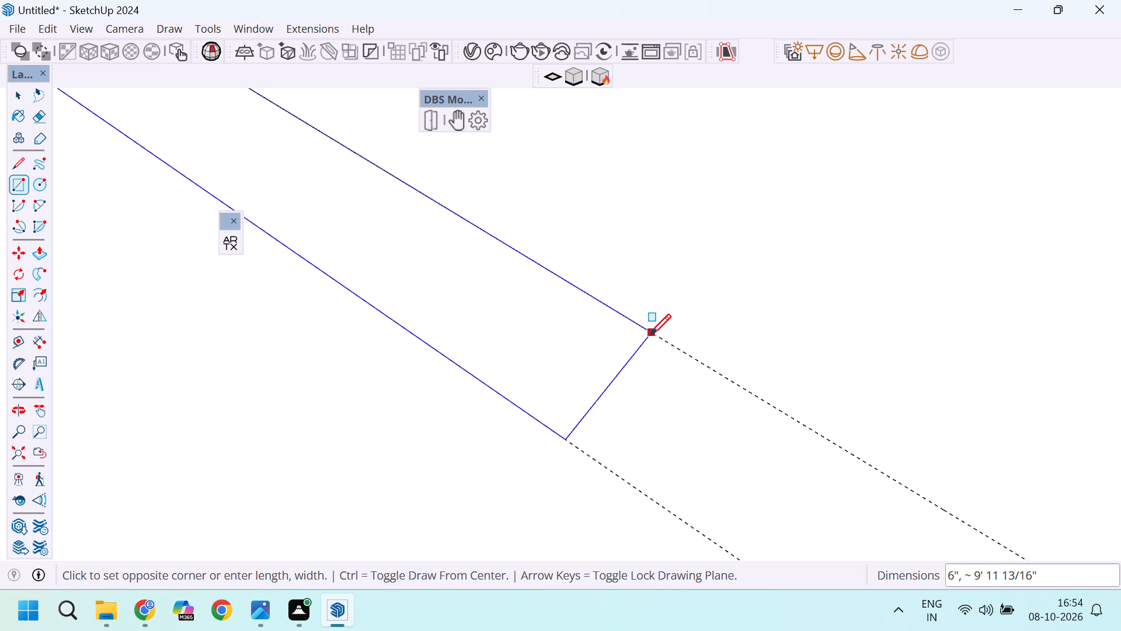
{"action": "scroll", "coordinate": [650, 338], "scroll_direction": "up", "scroll_amount": 4}
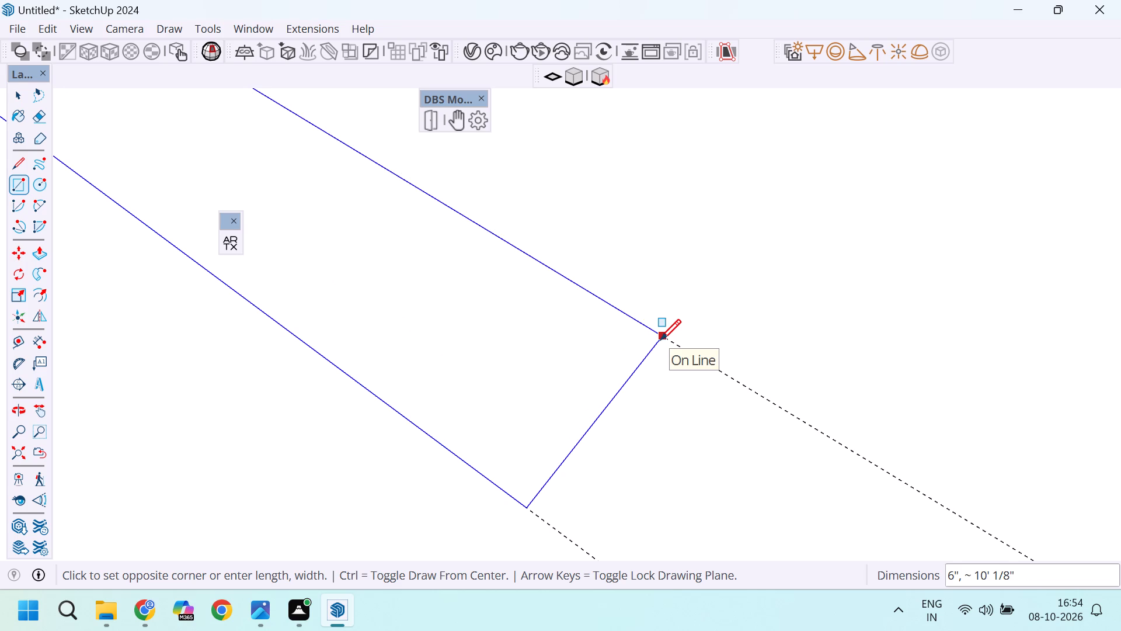
{"action": "scroll", "coordinate": [660, 339], "scroll_direction": "up", "scroll_amount": 8}
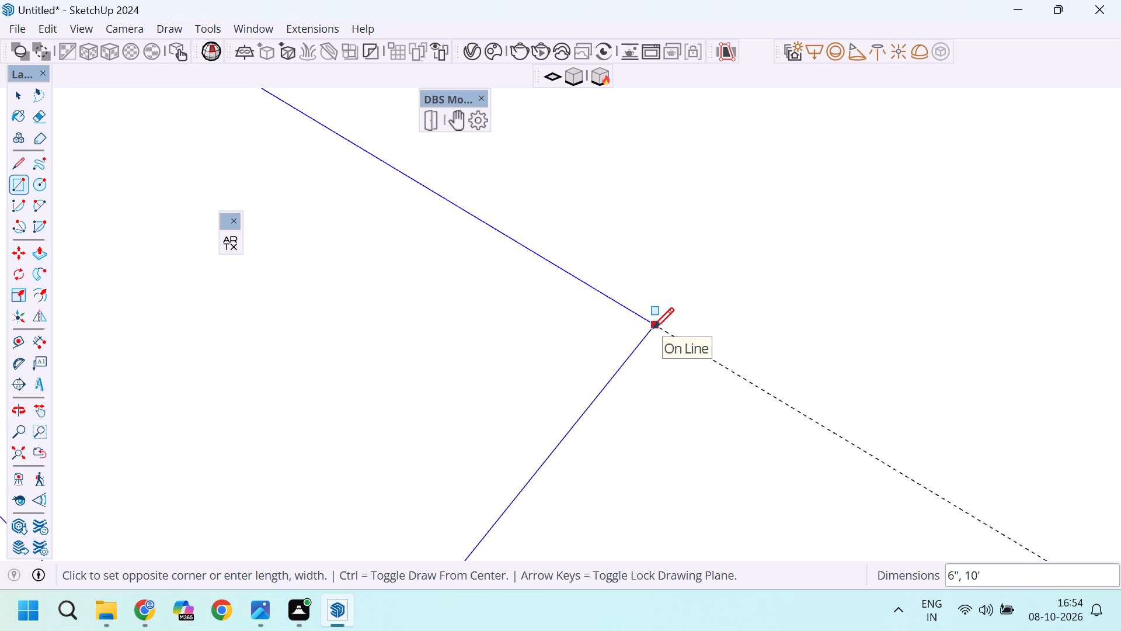
{"action": "left_click", "coordinate": [653, 328]}
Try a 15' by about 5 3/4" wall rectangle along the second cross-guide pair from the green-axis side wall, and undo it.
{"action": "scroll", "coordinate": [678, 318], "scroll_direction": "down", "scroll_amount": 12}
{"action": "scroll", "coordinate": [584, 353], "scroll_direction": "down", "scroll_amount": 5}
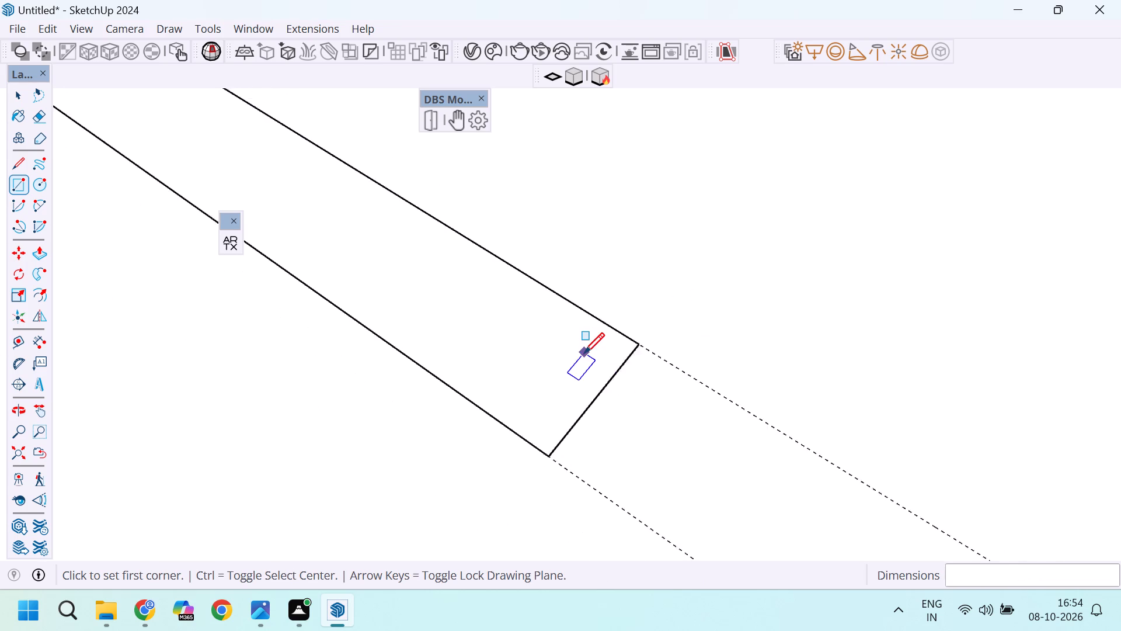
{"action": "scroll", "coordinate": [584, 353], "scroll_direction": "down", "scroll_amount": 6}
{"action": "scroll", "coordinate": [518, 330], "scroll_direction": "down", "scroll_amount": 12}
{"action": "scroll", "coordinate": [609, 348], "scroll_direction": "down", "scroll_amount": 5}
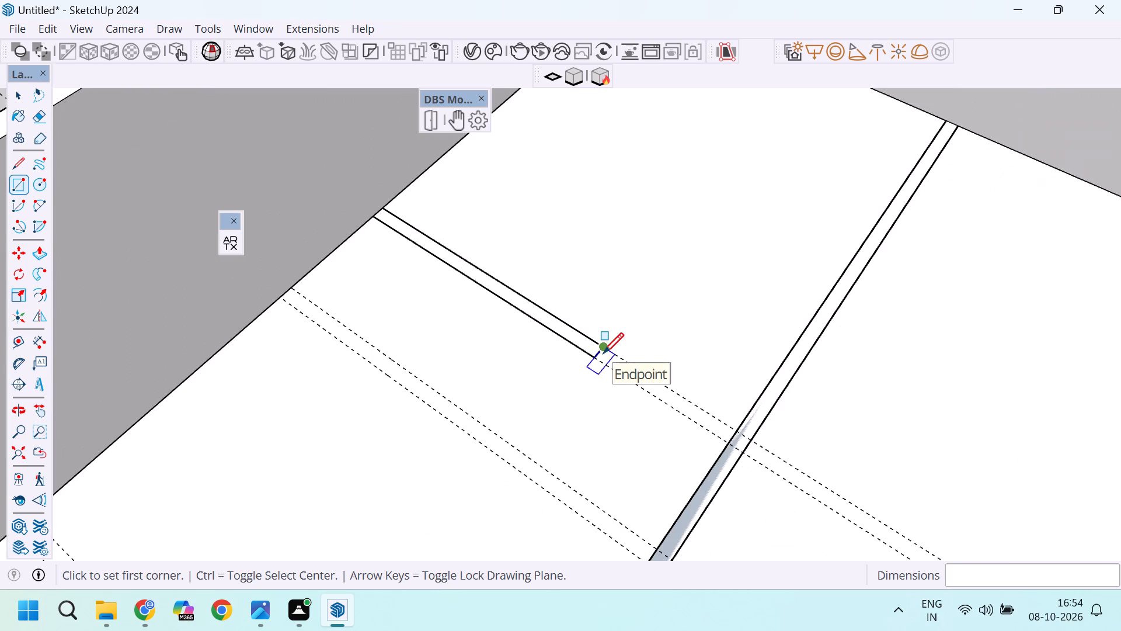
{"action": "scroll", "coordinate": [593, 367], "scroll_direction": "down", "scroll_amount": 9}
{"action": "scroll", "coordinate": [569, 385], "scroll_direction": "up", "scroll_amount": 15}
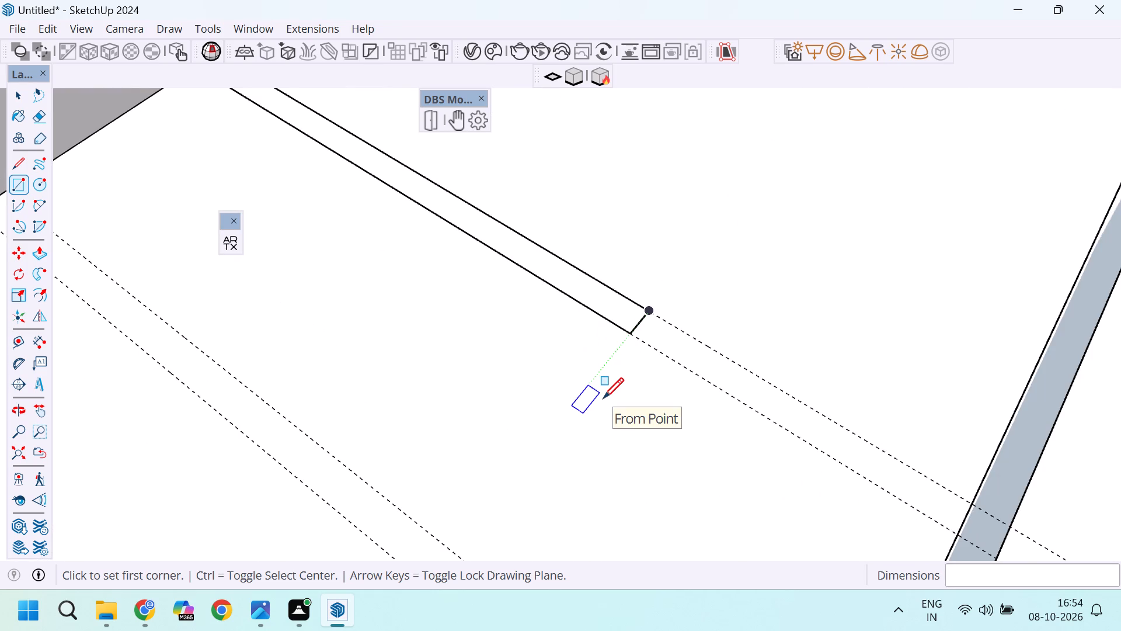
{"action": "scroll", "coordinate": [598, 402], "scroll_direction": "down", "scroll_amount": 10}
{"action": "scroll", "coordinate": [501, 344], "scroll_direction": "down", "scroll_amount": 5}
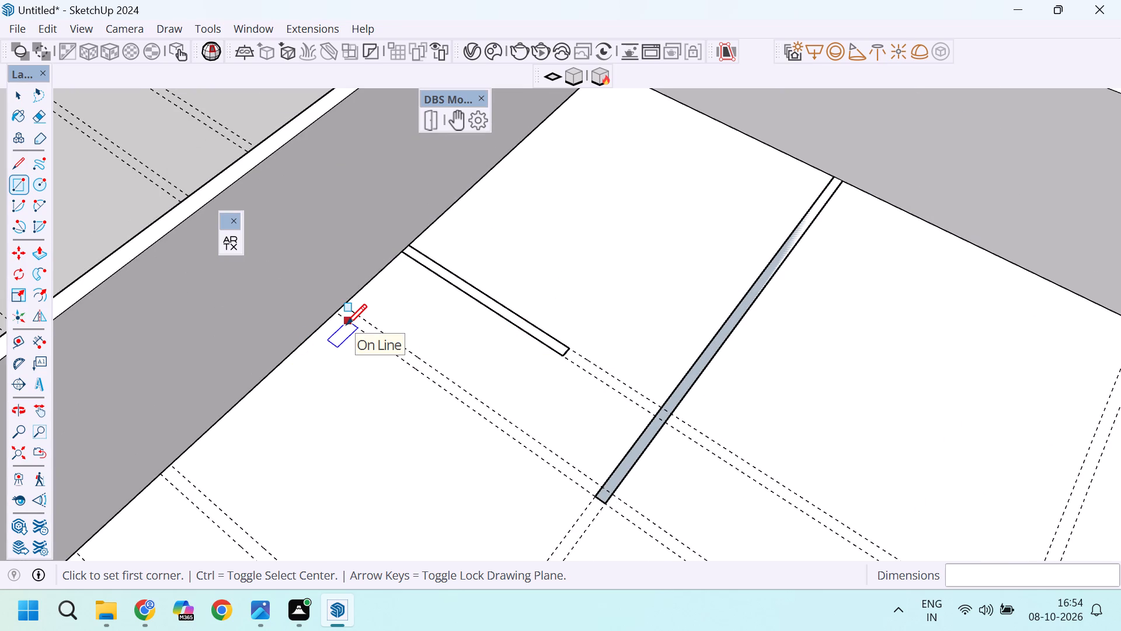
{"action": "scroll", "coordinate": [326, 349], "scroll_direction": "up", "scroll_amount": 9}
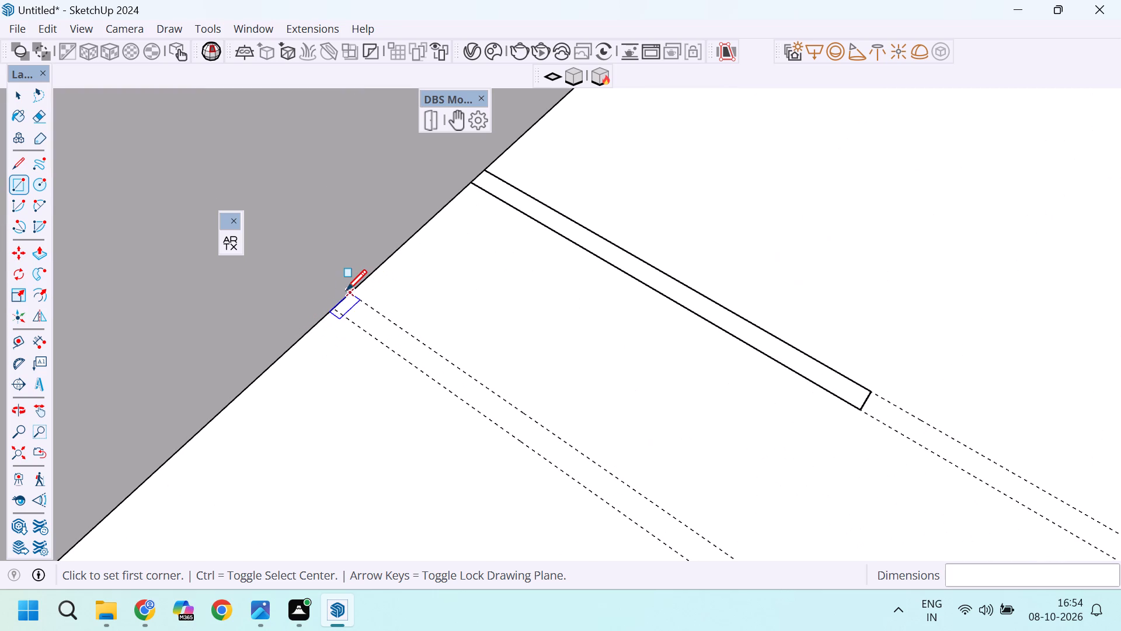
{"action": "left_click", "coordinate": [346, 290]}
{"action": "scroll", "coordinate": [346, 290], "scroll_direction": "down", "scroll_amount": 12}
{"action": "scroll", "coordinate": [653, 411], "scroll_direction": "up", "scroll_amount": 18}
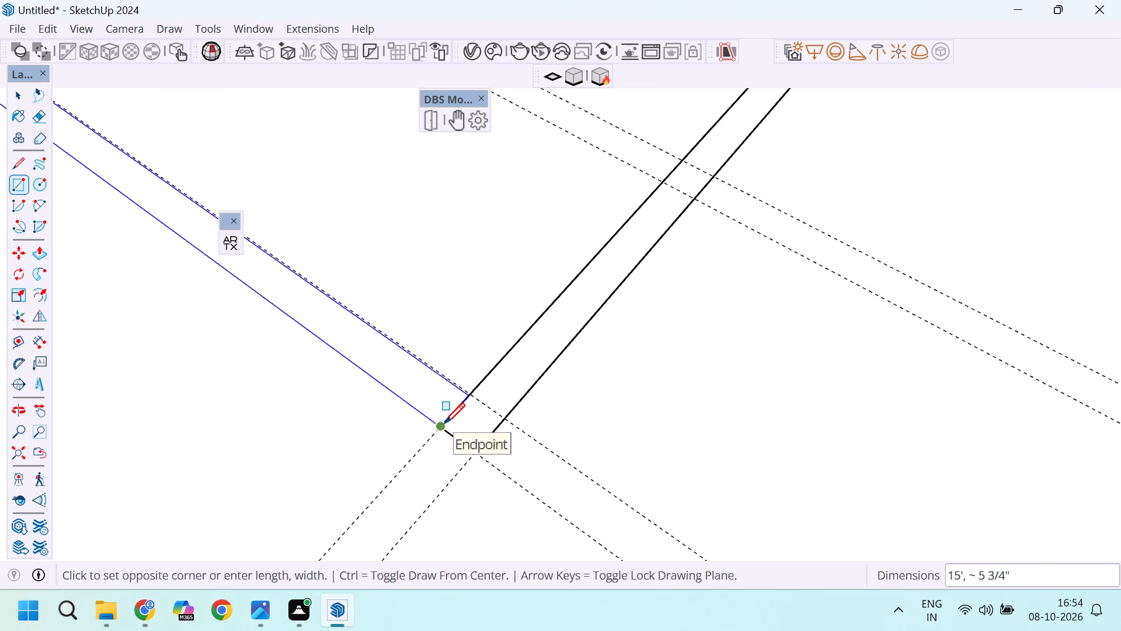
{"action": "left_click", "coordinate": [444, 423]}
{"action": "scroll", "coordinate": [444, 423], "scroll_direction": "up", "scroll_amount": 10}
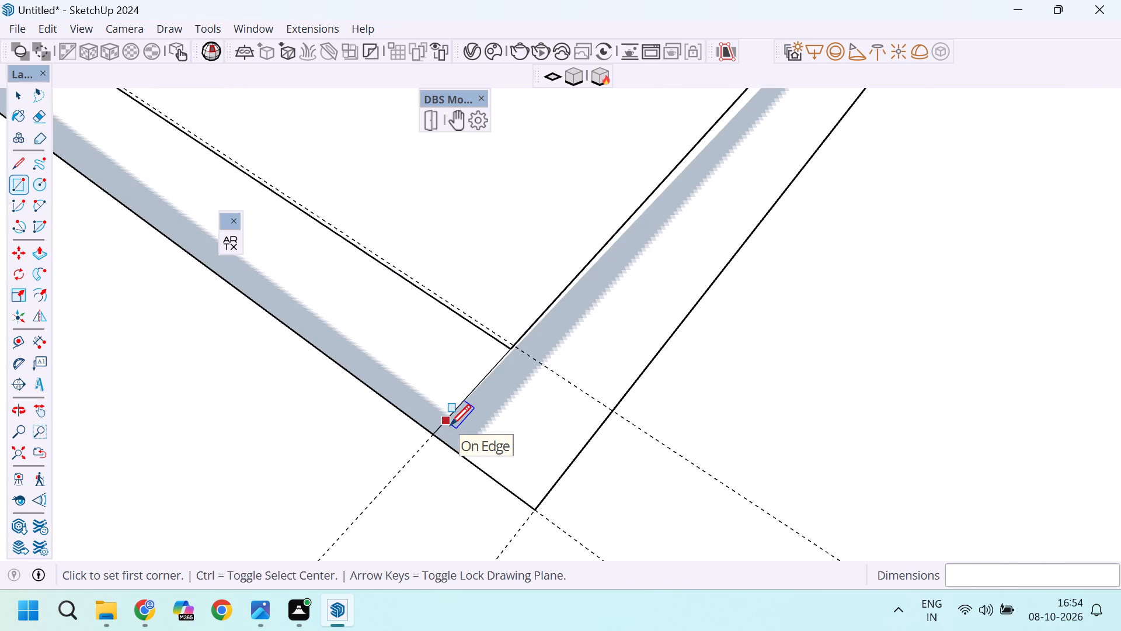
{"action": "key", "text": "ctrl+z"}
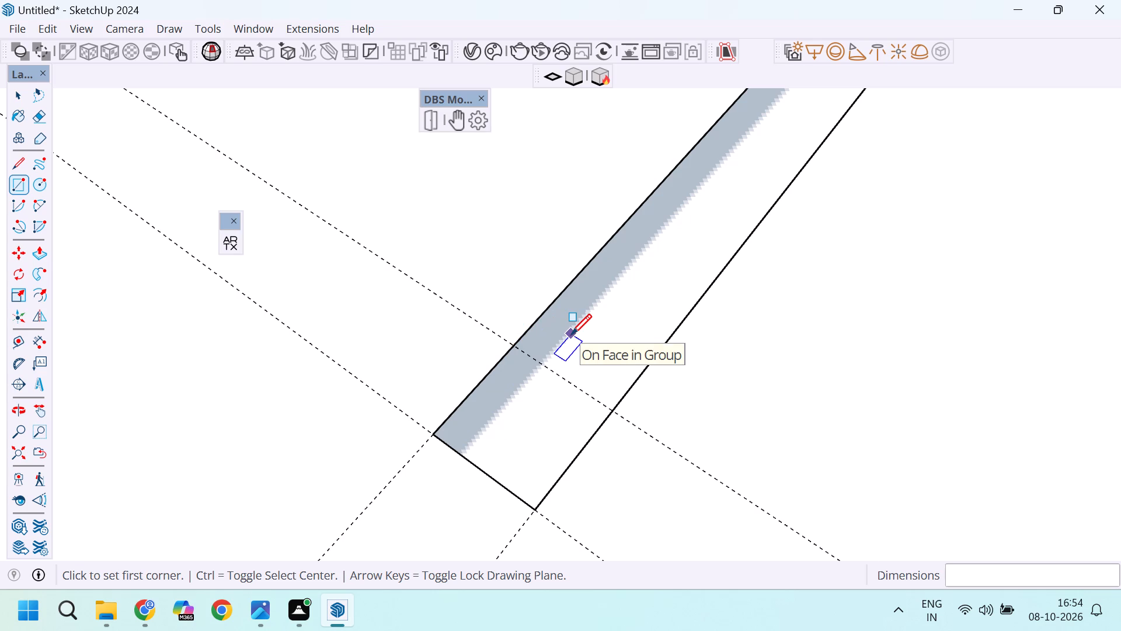
Draw a 15' by about 6" interior wall rectangle along the second cross-guide pair, from the green-axis side wall's inner base to the lengthwise wall.
{"action": "scroll", "coordinate": [571, 334], "scroll_direction": "down", "scroll_amount": 17}
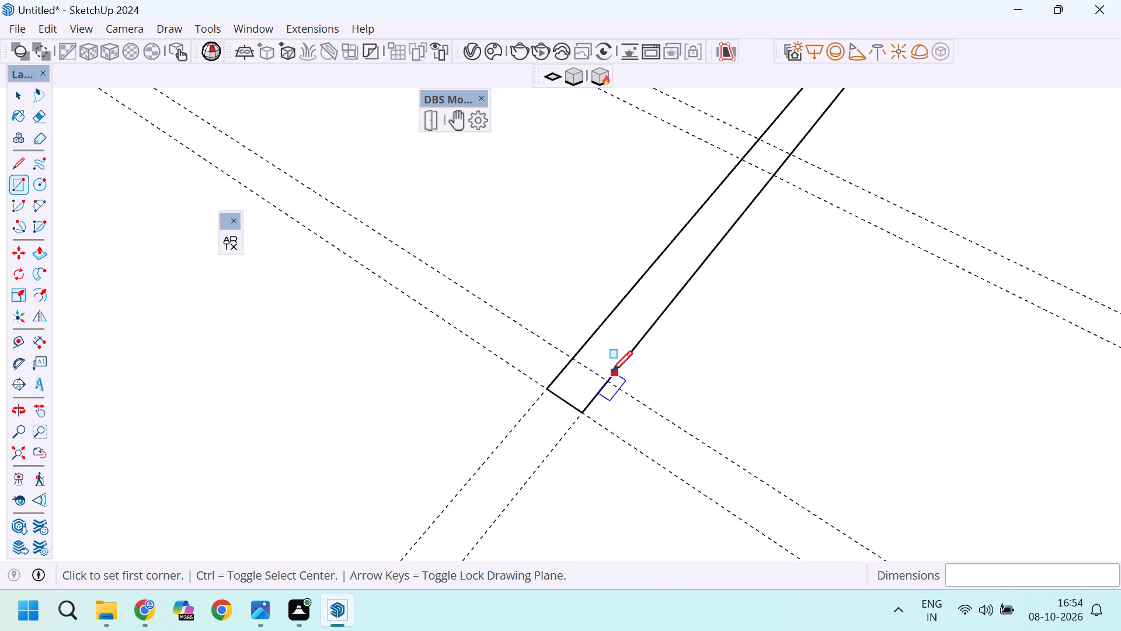
{"action": "scroll", "coordinate": [612, 371], "scroll_direction": "down", "scroll_amount": 12}
{"action": "scroll", "coordinate": [344, 260], "scroll_direction": "up", "scroll_amount": 11}
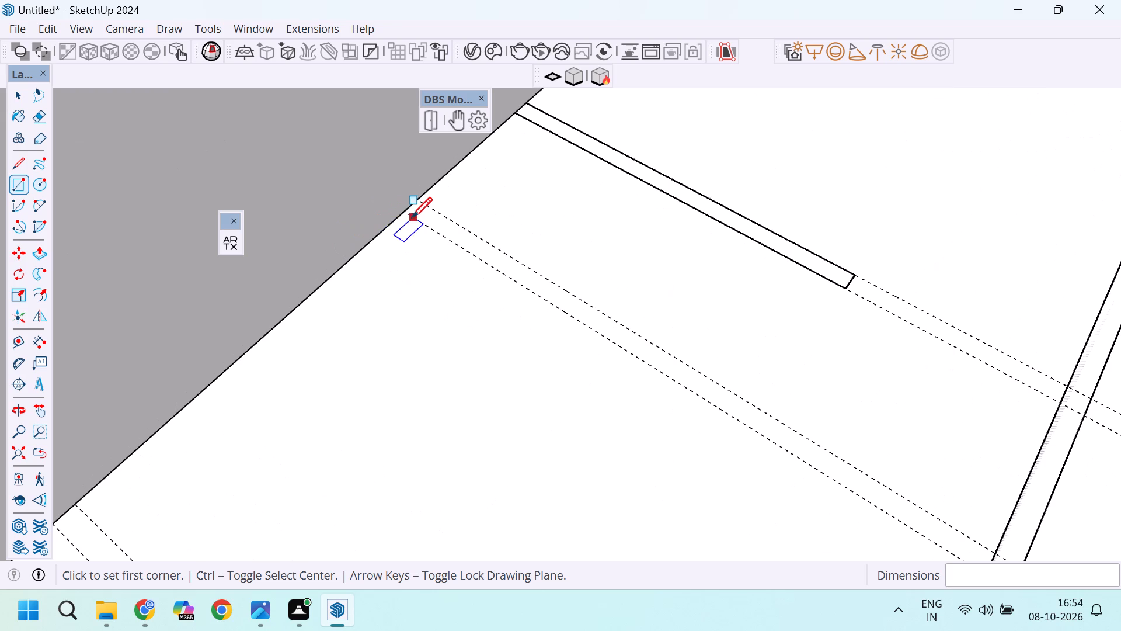
{"action": "left_click", "coordinate": [404, 212]}
{"action": "scroll", "coordinate": [404, 212], "scroll_direction": "down", "scroll_amount": 7}
{"action": "scroll", "coordinate": [854, 348], "scroll_direction": "up", "scroll_amount": 5}
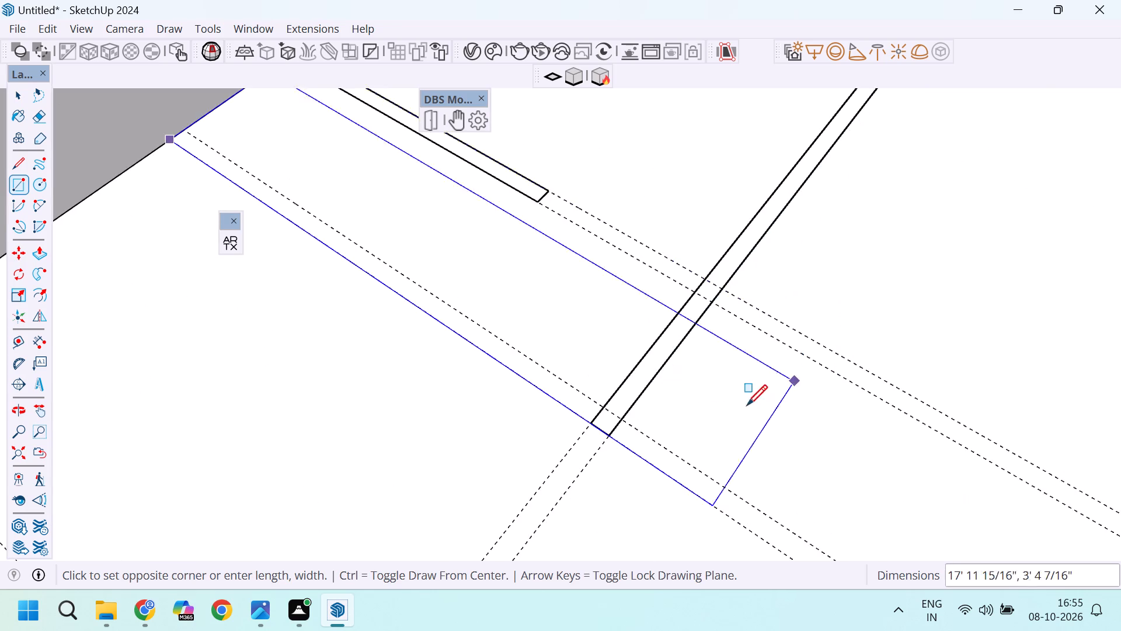
{"action": "scroll", "coordinate": [740, 414], "scroll_direction": "up", "scroll_amount": 9}
{"action": "left_click", "coordinate": [543, 390]}
Draw a 6" by 15' 6" interior wall rectangle along the third cross-guide pair, from the side wall's inner base across the front lengthwise wall's end.
{"action": "scroll", "coordinate": [617, 410], "scroll_direction": "down", "scroll_amount": 2}
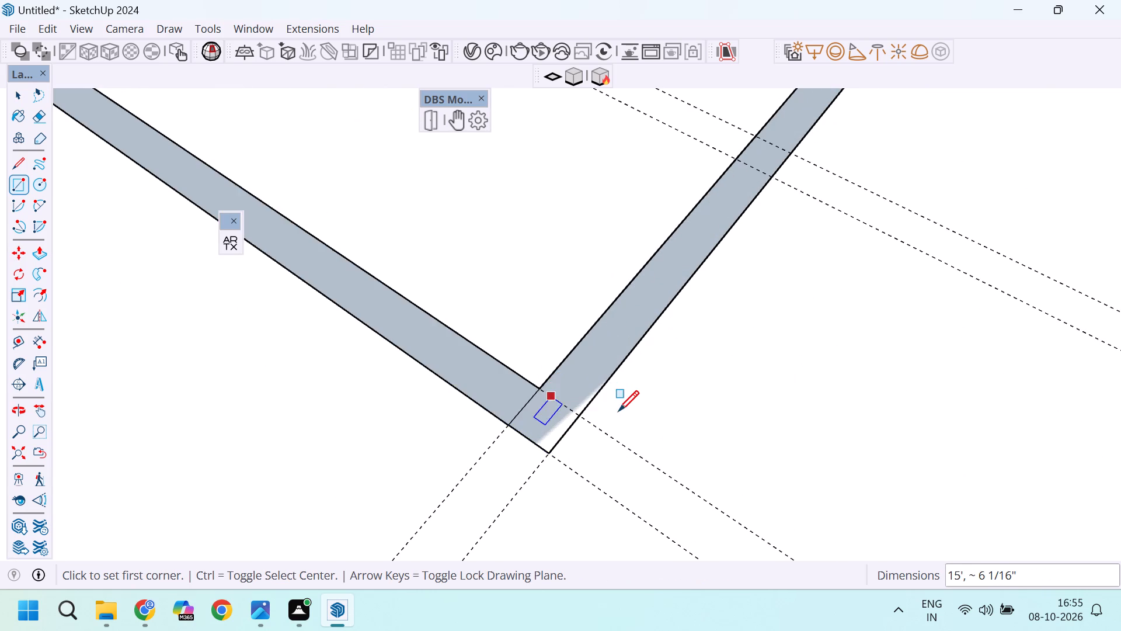
{"action": "scroll", "coordinate": [618, 411], "scroll_direction": "down", "scroll_amount": 11}
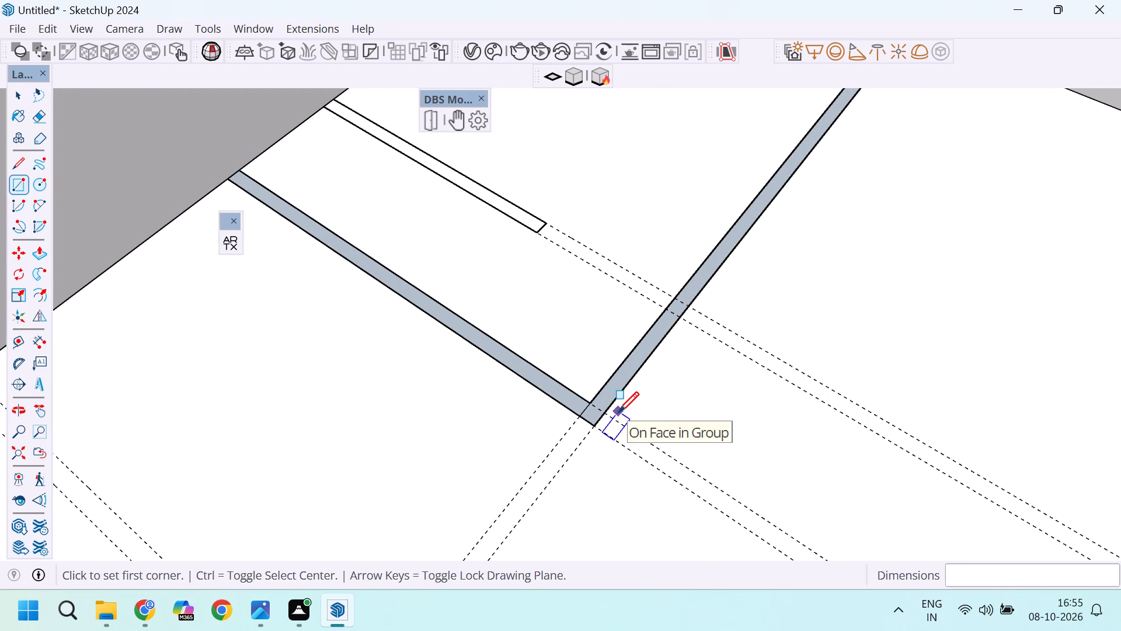
{"action": "scroll", "coordinate": [597, 362], "scroll_direction": "down", "scroll_amount": 7}
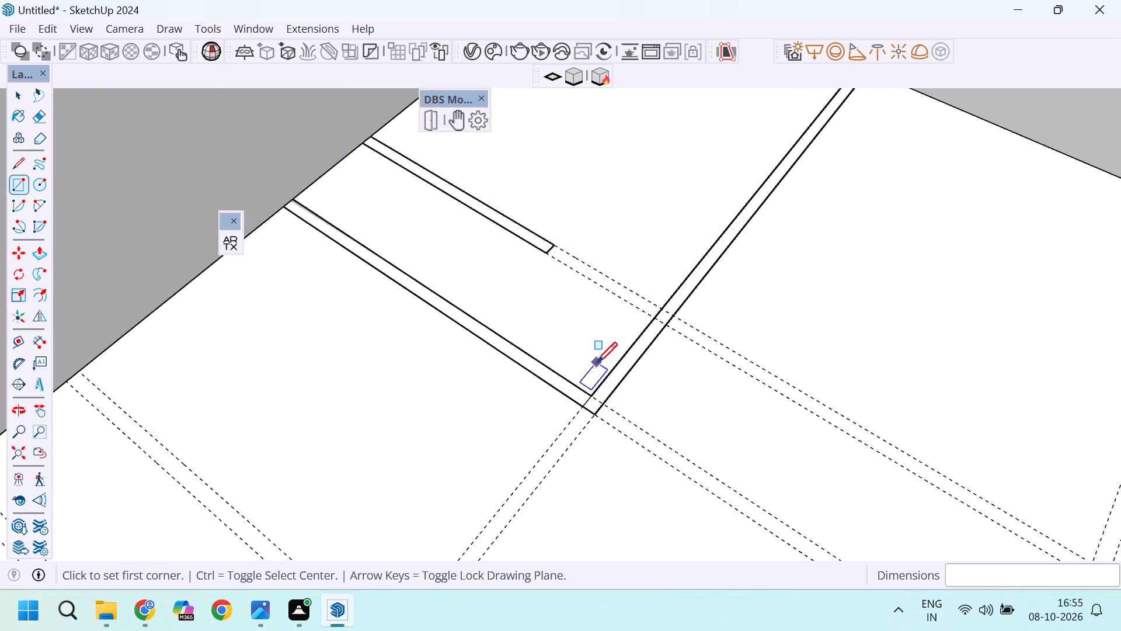
{"action": "scroll", "coordinate": [597, 362], "scroll_direction": "down", "scroll_amount": 4}
{"action": "scroll", "coordinate": [367, 427], "scroll_direction": "up", "scroll_amount": 2}
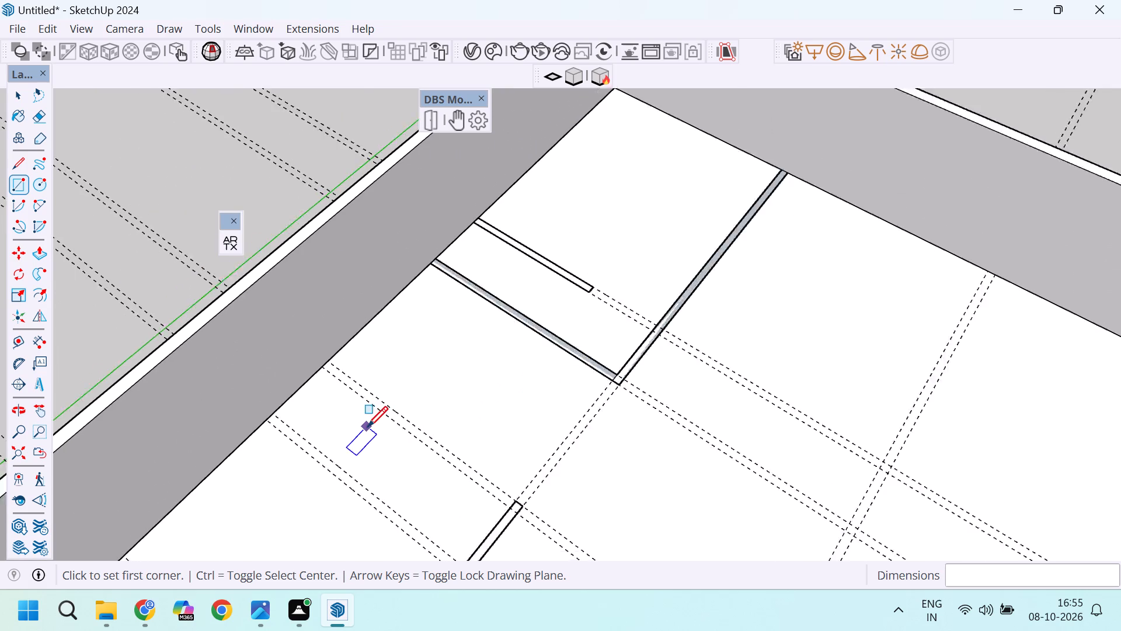
{"action": "scroll", "coordinate": [367, 427], "scroll_direction": "up", "scroll_amount": 2}
{"action": "scroll", "coordinate": [368, 378], "scroll_direction": "up", "scroll_amount": 5}
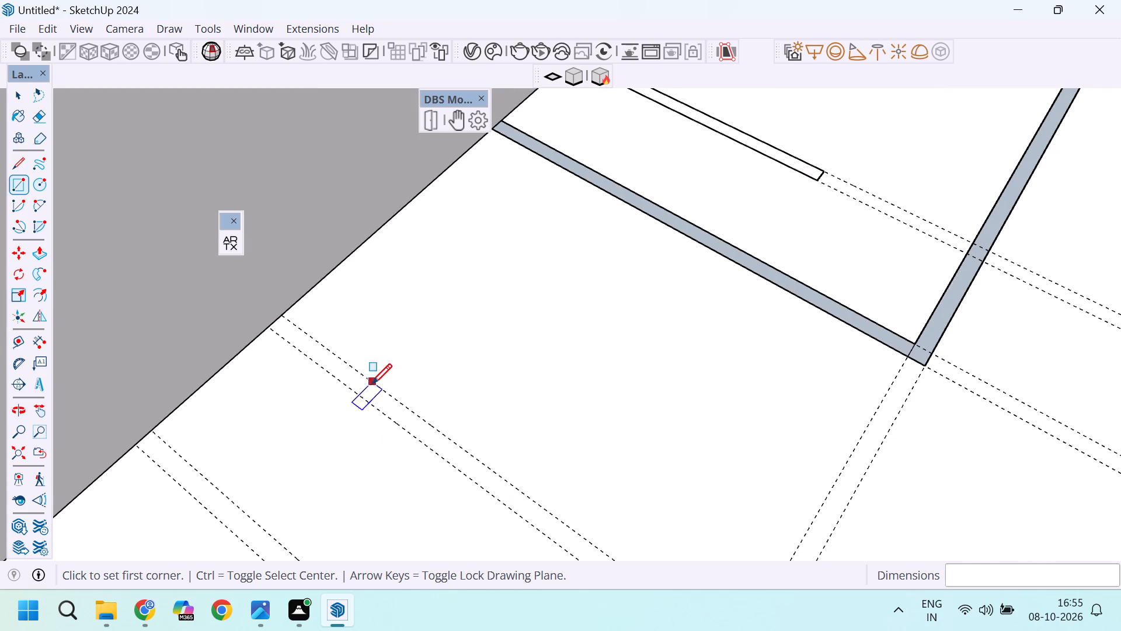
{"action": "scroll", "coordinate": [302, 364], "scroll_direction": "up", "scroll_amount": 3}
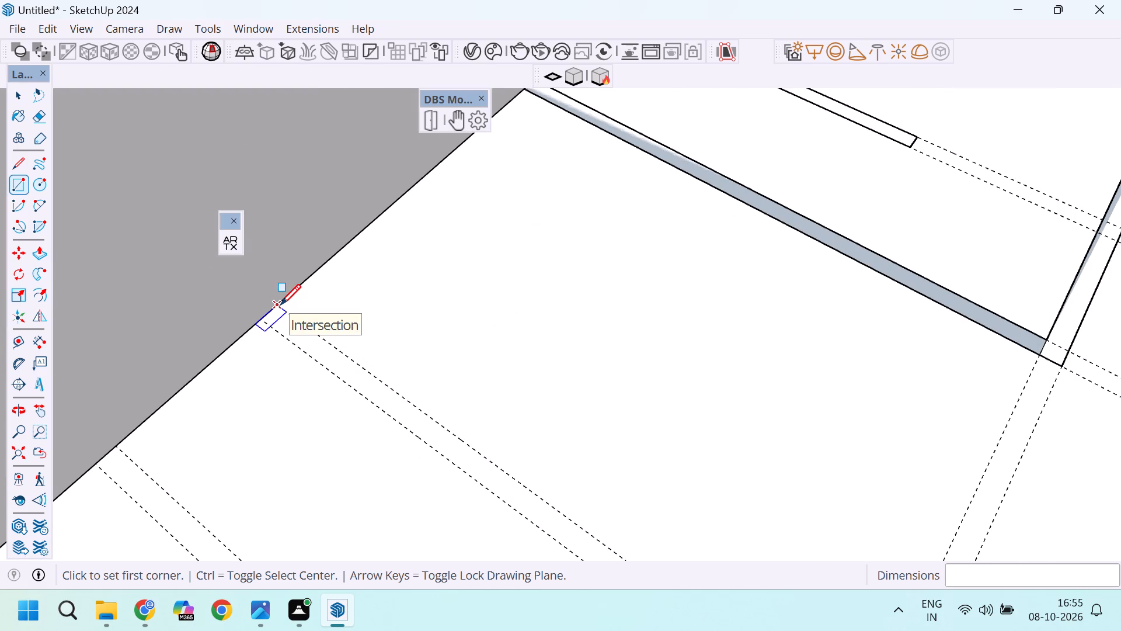
{"action": "left_click", "coordinate": [280, 304]}
{"action": "scroll", "coordinate": [280, 304], "scroll_direction": "down", "scroll_amount": 20}
{"action": "scroll", "coordinate": [280, 304], "scroll_direction": "down", "scroll_amount": 4}
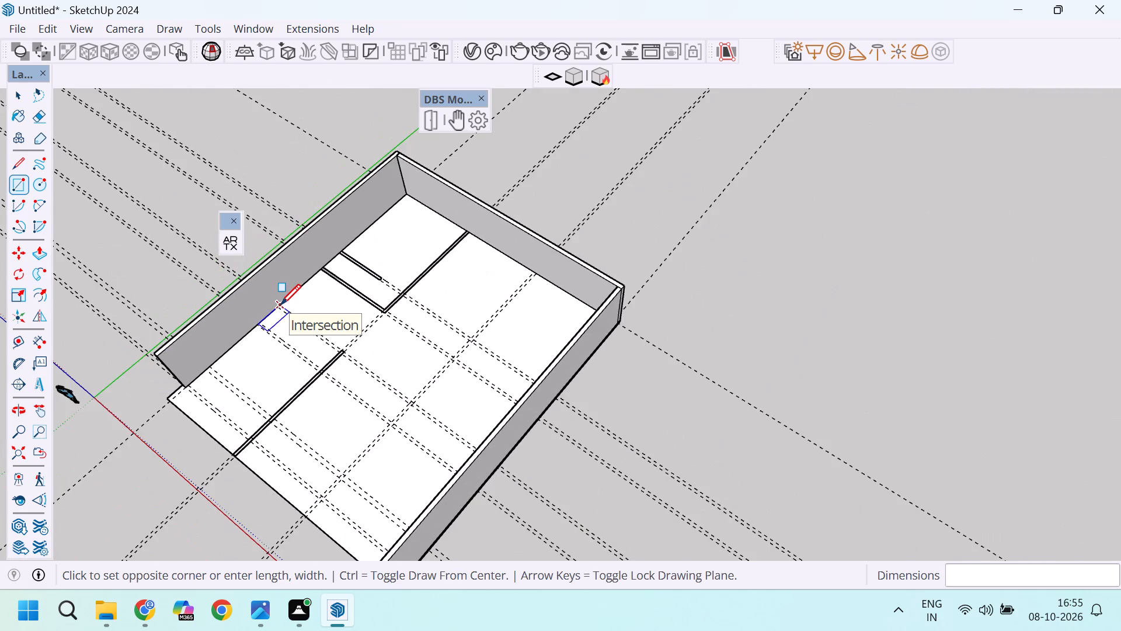
{"action": "scroll", "coordinate": [282, 303], "scroll_direction": "up", "scroll_amount": 20}
{"action": "scroll", "coordinate": [282, 303], "scroll_direction": "up", "scroll_amount": 5}
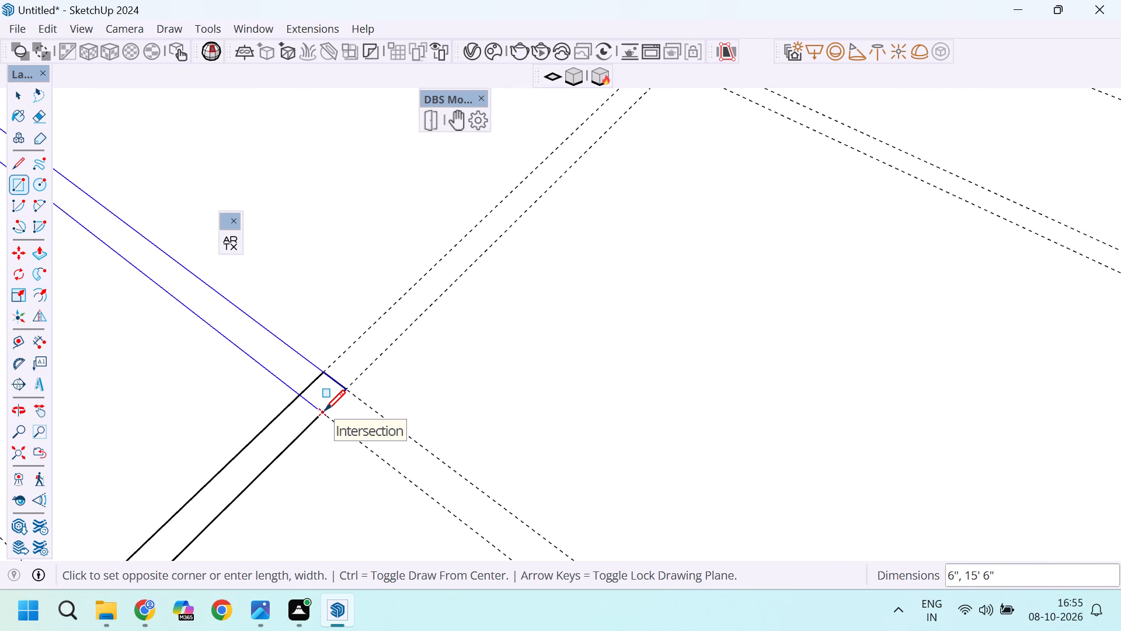
{"action": "left_click", "coordinate": [325, 410]}
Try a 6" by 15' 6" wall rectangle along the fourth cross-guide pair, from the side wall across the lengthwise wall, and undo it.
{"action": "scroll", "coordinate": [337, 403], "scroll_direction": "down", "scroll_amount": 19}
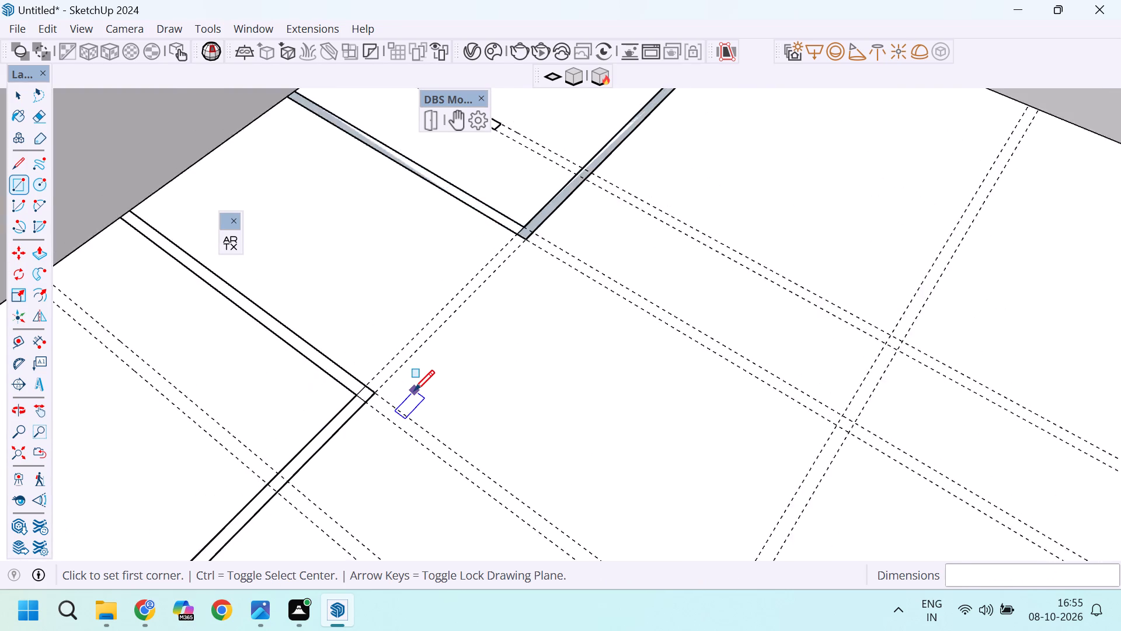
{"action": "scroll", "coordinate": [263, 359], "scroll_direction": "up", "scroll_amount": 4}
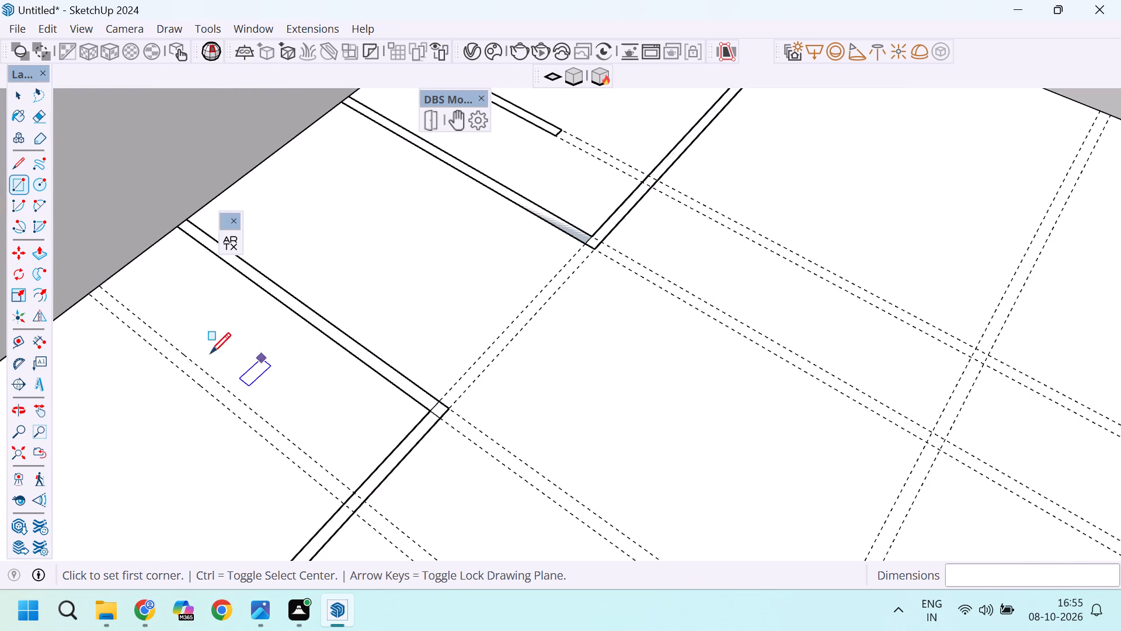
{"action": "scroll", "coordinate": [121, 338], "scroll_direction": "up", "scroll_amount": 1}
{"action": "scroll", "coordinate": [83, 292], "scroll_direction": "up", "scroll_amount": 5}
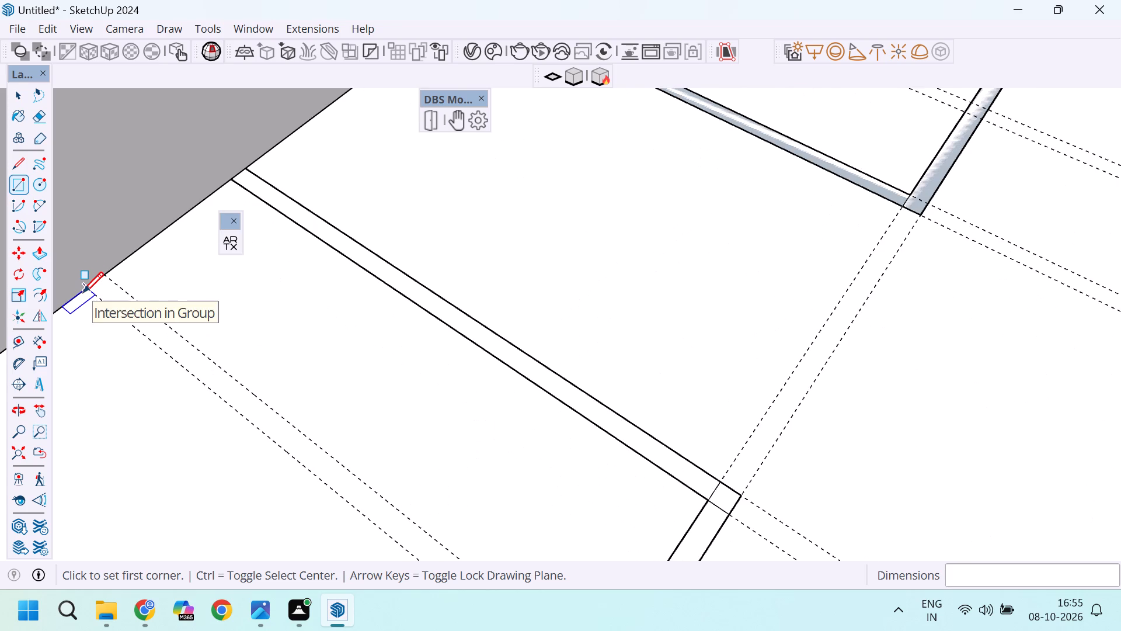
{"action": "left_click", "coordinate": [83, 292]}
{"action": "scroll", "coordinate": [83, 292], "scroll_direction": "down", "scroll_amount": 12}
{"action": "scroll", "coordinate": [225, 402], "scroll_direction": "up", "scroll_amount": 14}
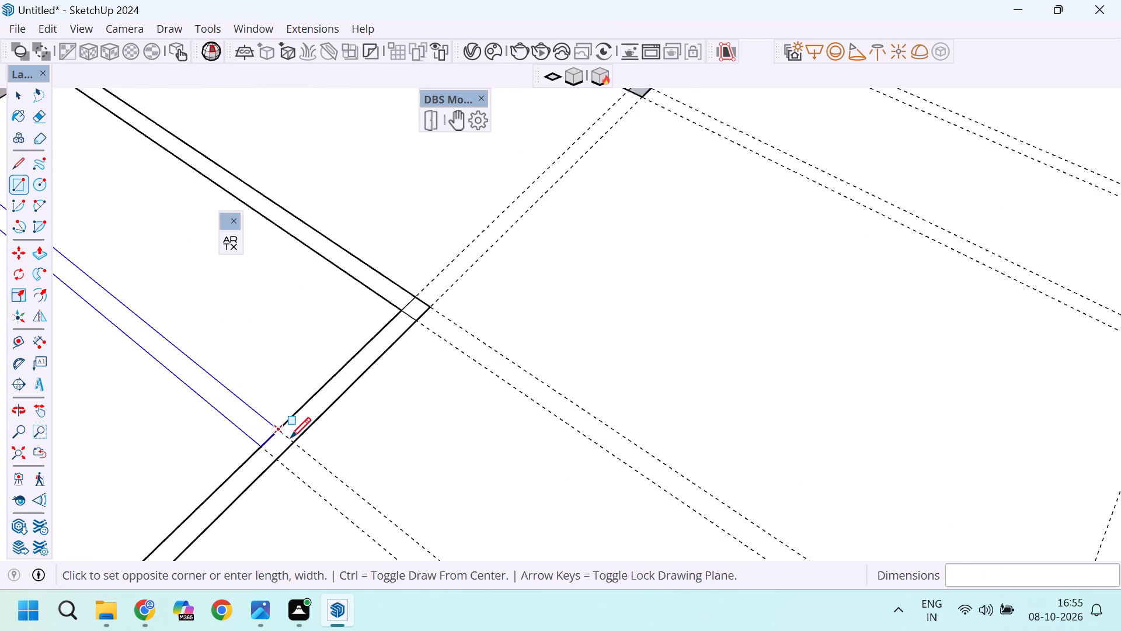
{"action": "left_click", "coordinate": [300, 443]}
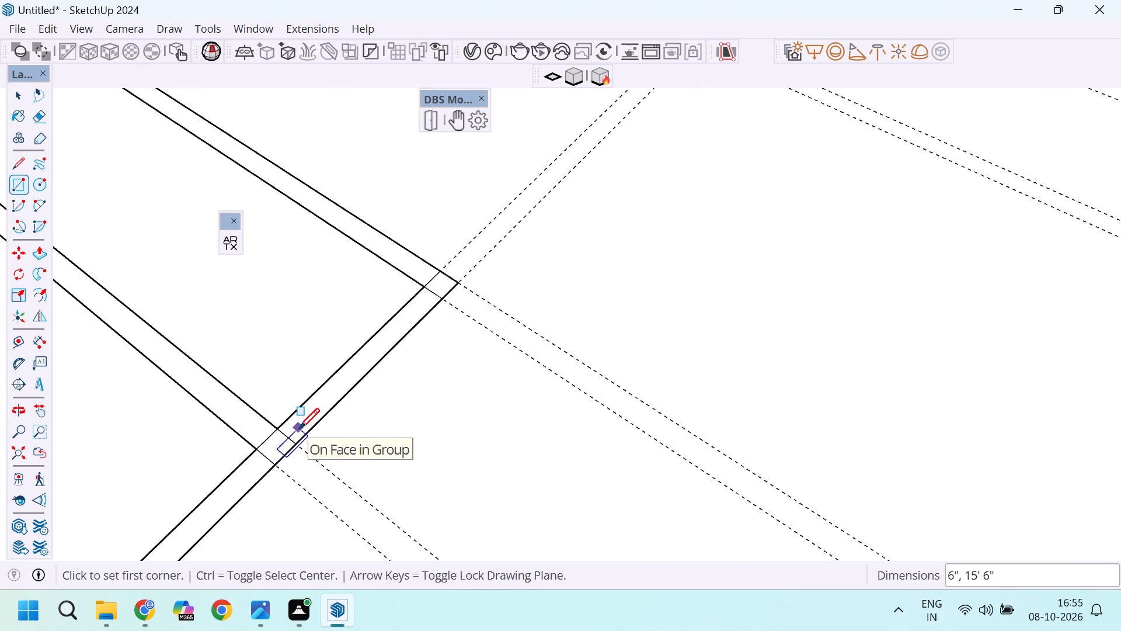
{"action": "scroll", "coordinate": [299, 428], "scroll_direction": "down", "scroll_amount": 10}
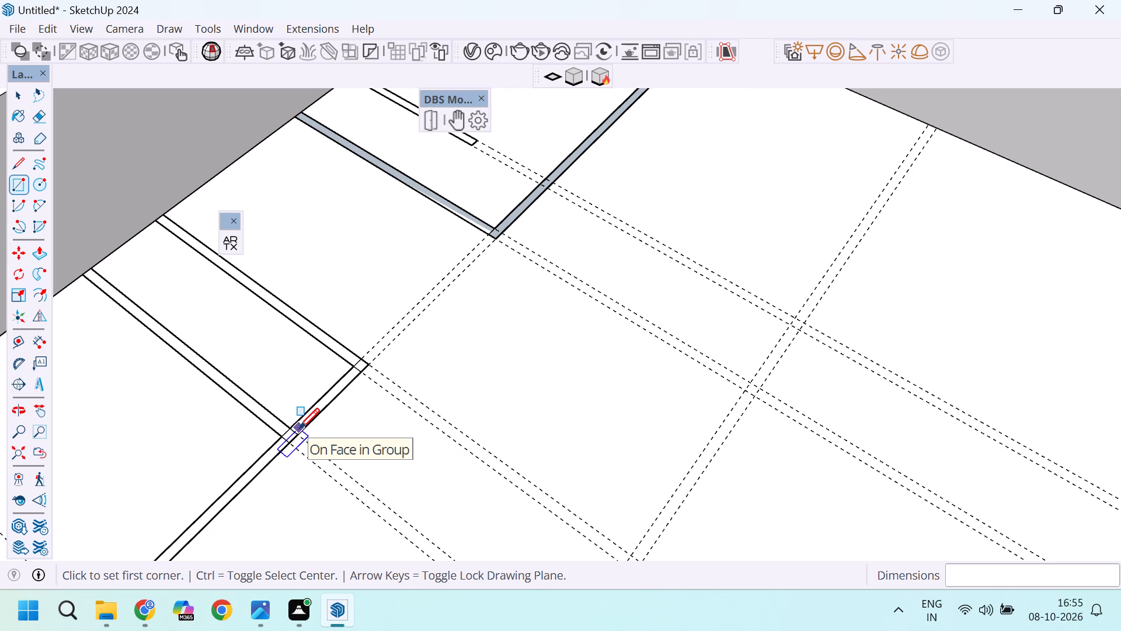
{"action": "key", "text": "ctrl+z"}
Draw a 10' by 6" interior wall rectangle along the fourth cross-guide pair, starting at the side wall's inner base and stopping short of the lengthwise wall.
{"action": "scroll", "coordinate": [68, 297], "scroll_direction": "up", "scroll_amount": 8}
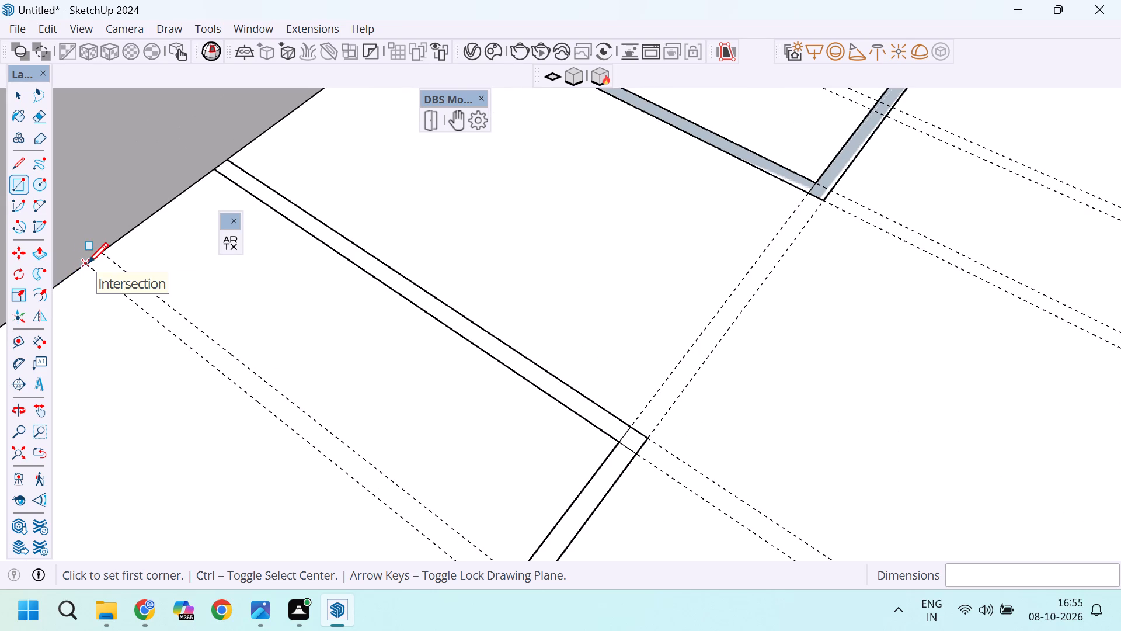
{"action": "left_click", "coordinate": [88, 263]}
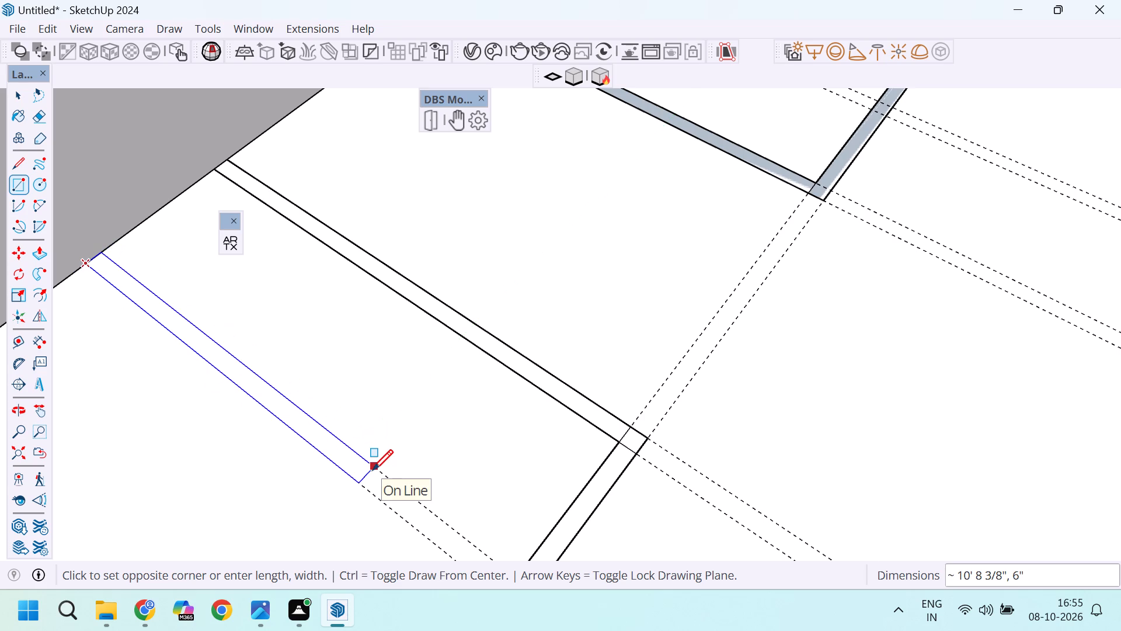
{"action": "scroll", "coordinate": [372, 470], "scroll_direction": "up", "scroll_amount": 6}
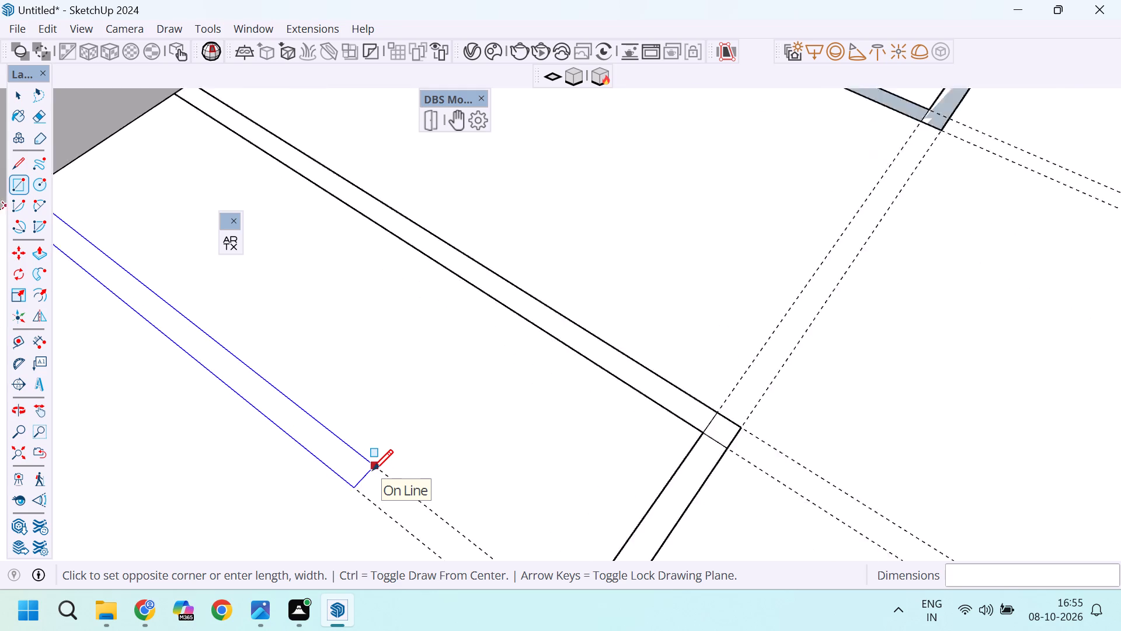
{"action": "scroll", "coordinate": [372, 470], "scroll_direction": "up", "scroll_amount": 5}
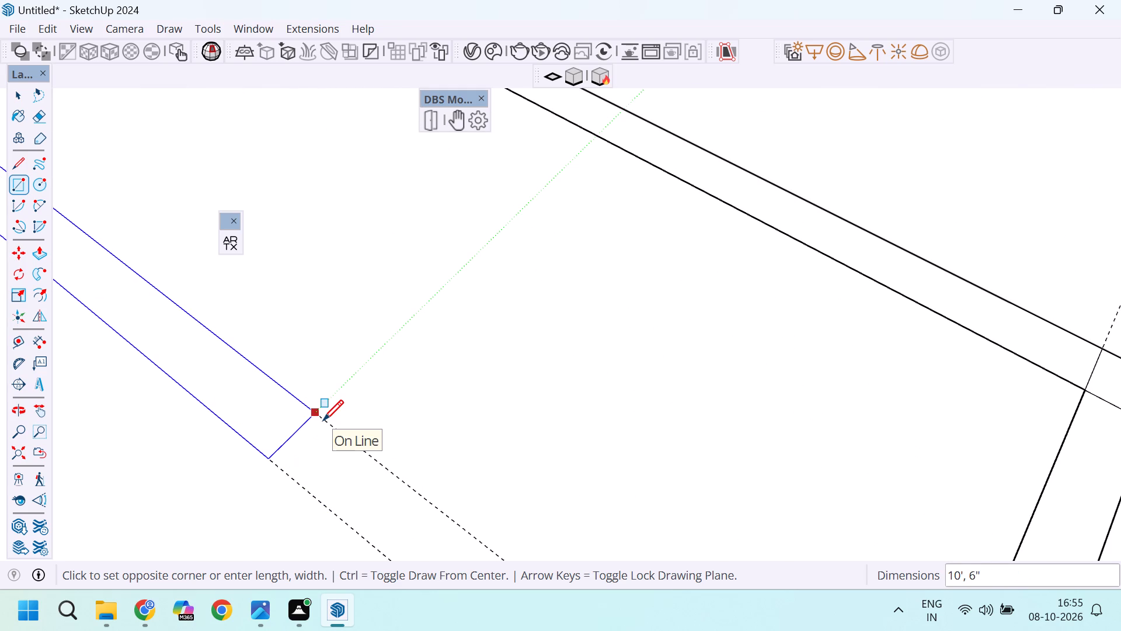
{"action": "left_click", "coordinate": [323, 420]}
{"action": "scroll", "coordinate": [420, 429], "scroll_direction": "down", "scroll_amount": 11}
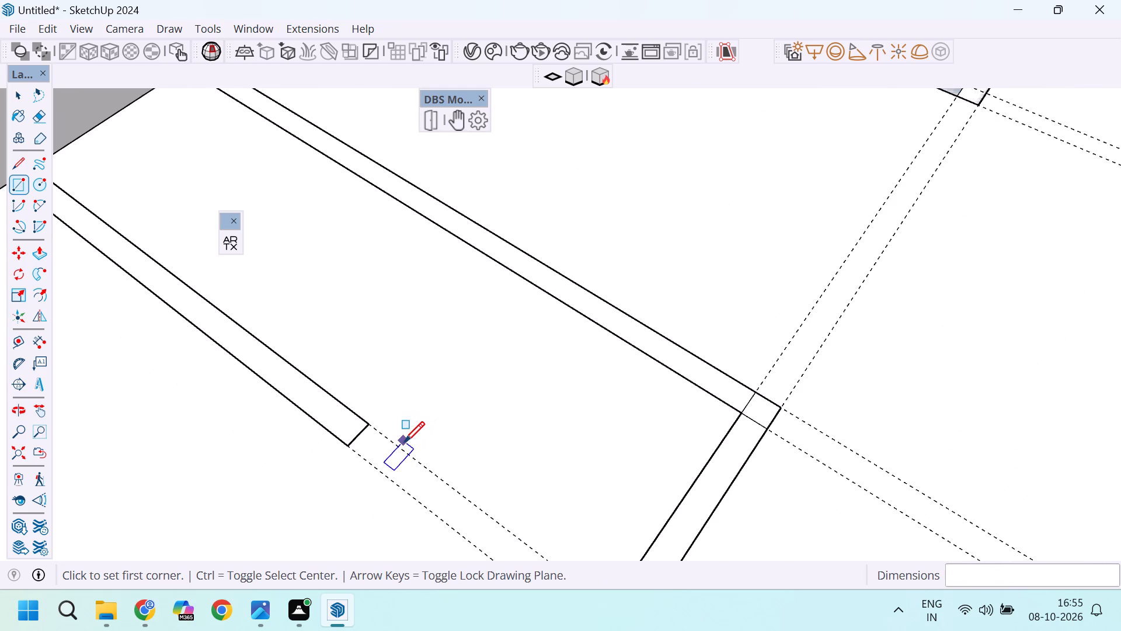
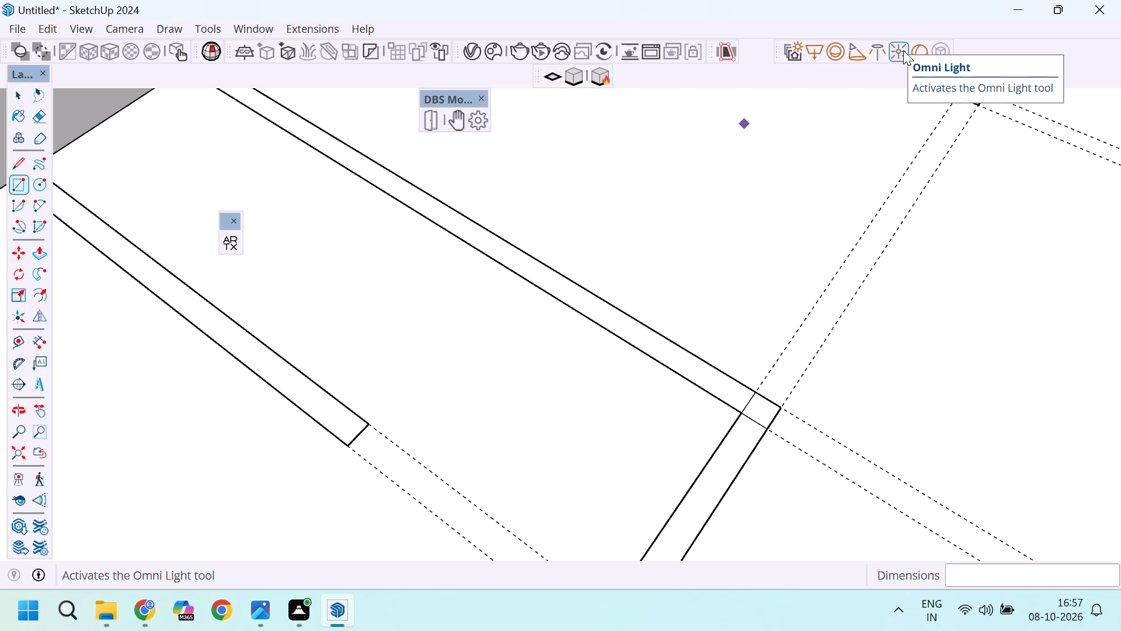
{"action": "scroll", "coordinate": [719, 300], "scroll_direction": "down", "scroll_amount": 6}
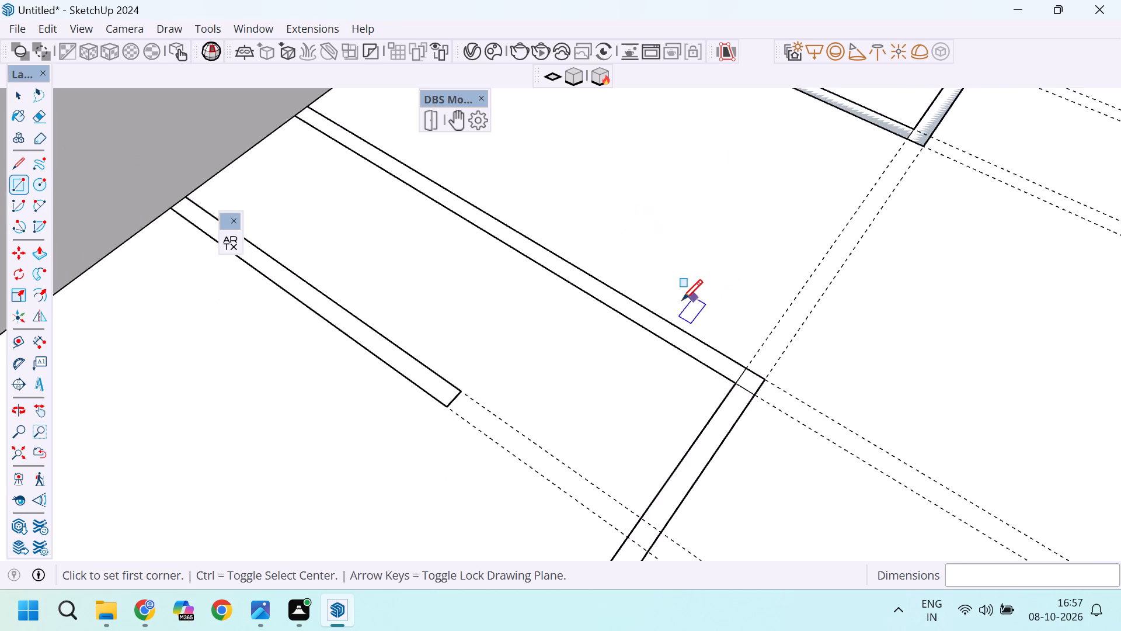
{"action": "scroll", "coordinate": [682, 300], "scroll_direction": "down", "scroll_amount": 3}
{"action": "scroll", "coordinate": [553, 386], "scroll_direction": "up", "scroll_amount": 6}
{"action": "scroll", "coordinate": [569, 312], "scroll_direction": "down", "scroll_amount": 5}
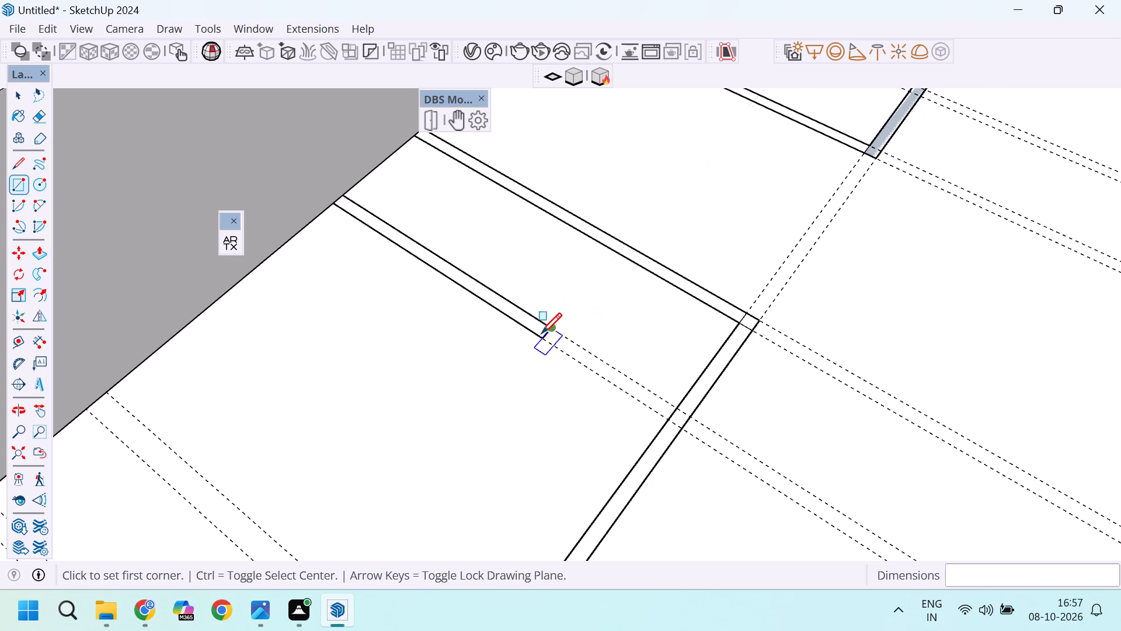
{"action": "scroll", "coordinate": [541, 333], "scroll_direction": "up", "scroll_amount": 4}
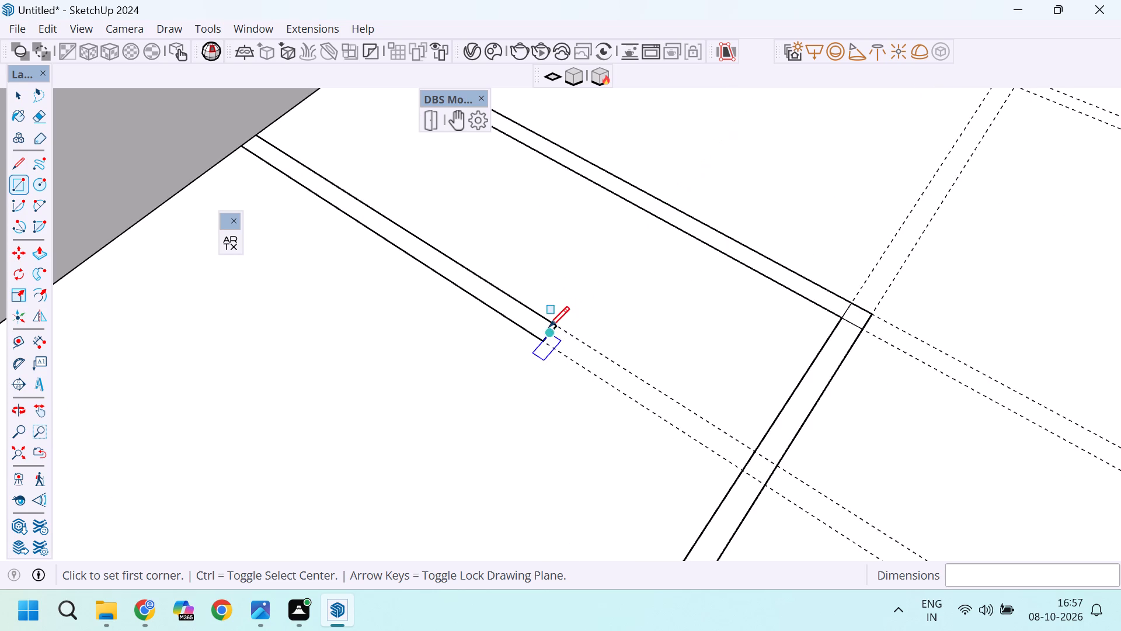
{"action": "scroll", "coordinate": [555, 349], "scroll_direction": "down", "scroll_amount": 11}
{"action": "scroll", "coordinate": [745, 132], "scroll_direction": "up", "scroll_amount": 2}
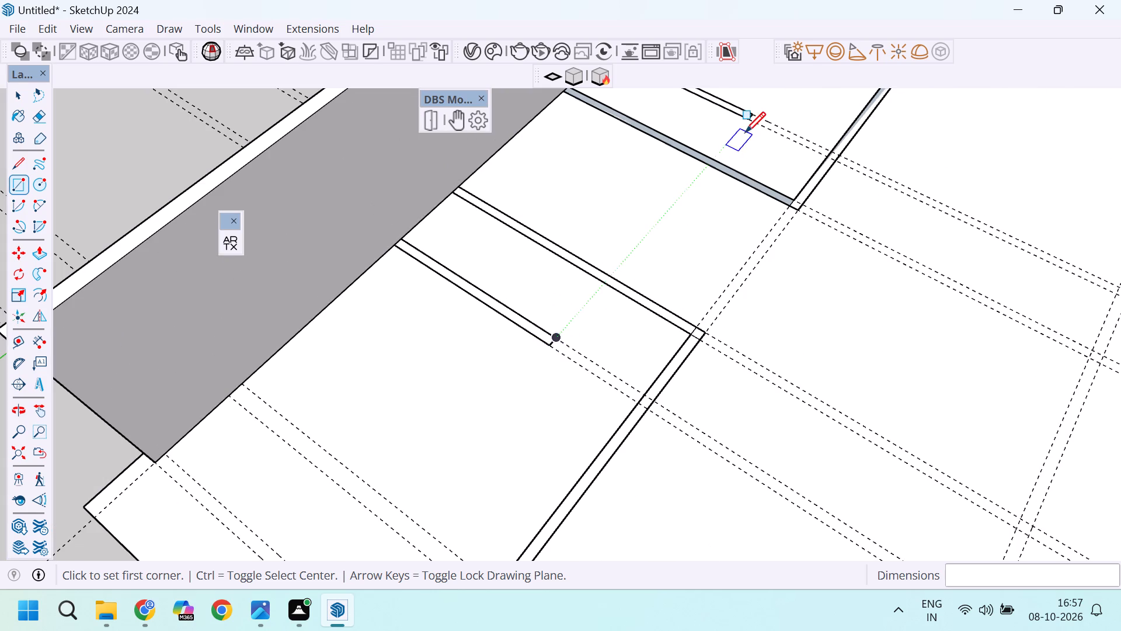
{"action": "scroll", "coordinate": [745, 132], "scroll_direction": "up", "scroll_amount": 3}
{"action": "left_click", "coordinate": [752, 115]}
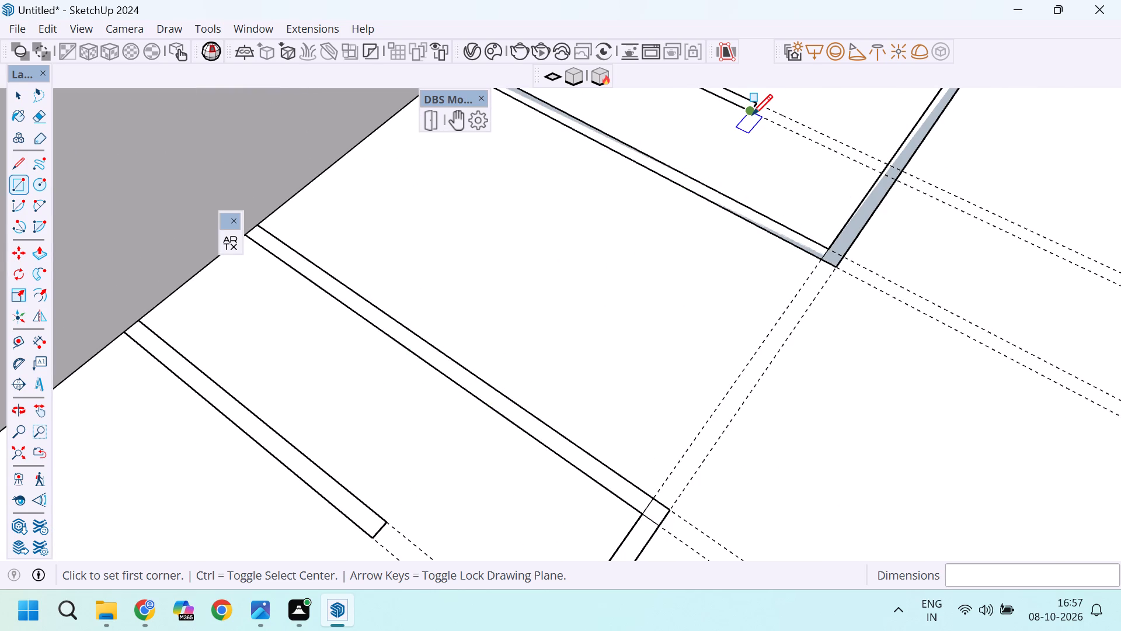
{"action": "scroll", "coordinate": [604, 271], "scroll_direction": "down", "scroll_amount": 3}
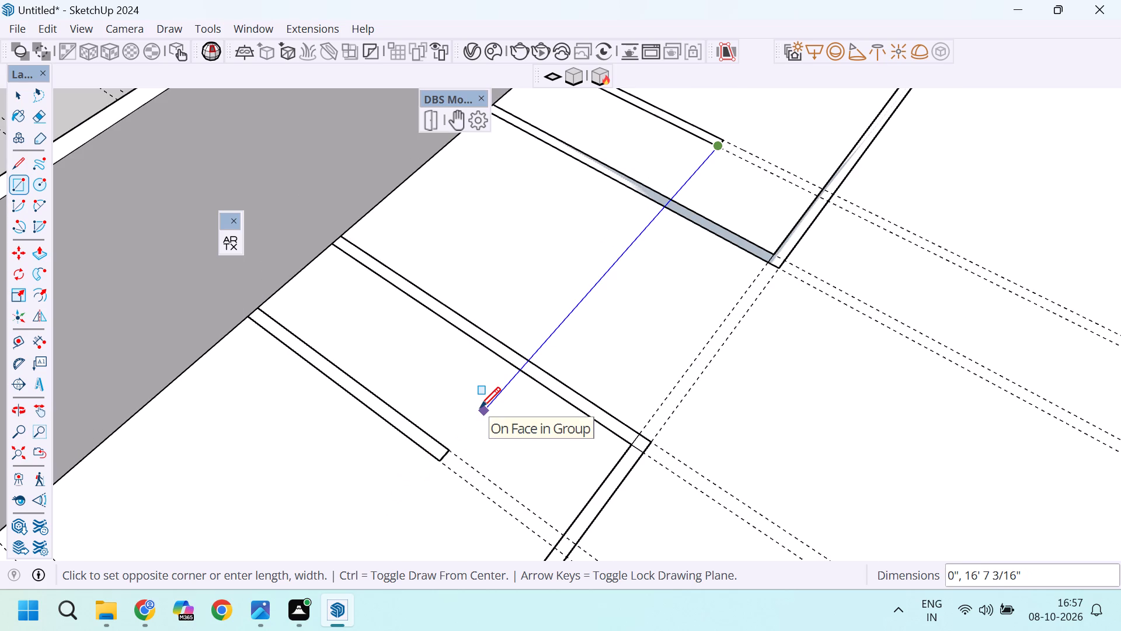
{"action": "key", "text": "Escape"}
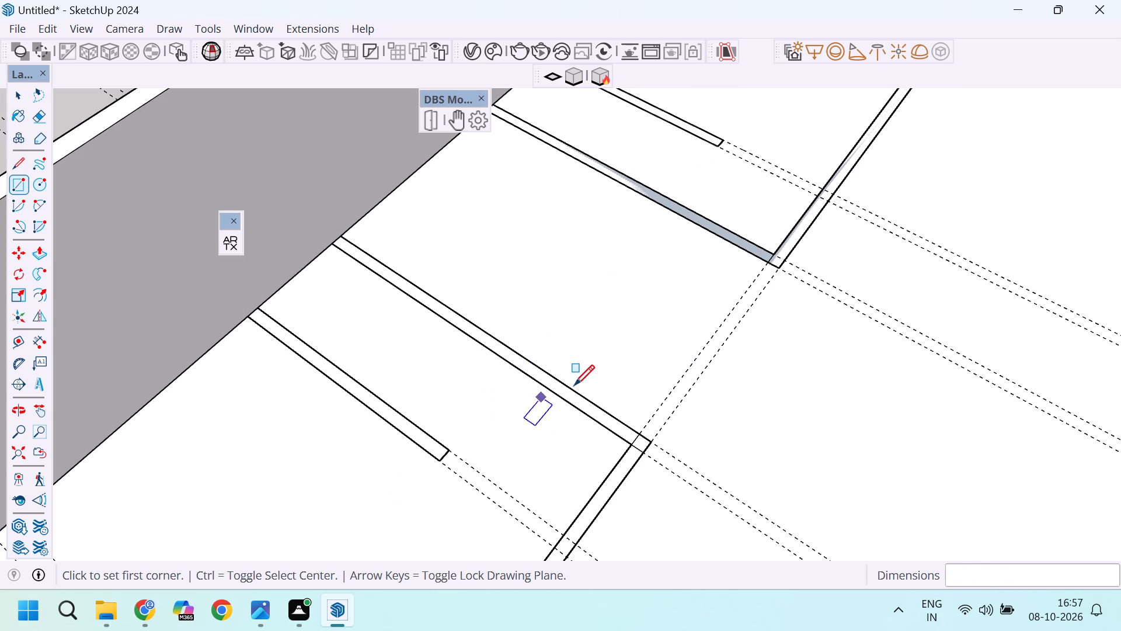
Draw a 15' by 6" interior wall rectangle along the front cross-guide pair, from the side wall's front end to the lengthwise wall.
{"action": "scroll", "coordinate": [516, 322], "scroll_direction": "down", "scroll_amount": 5}
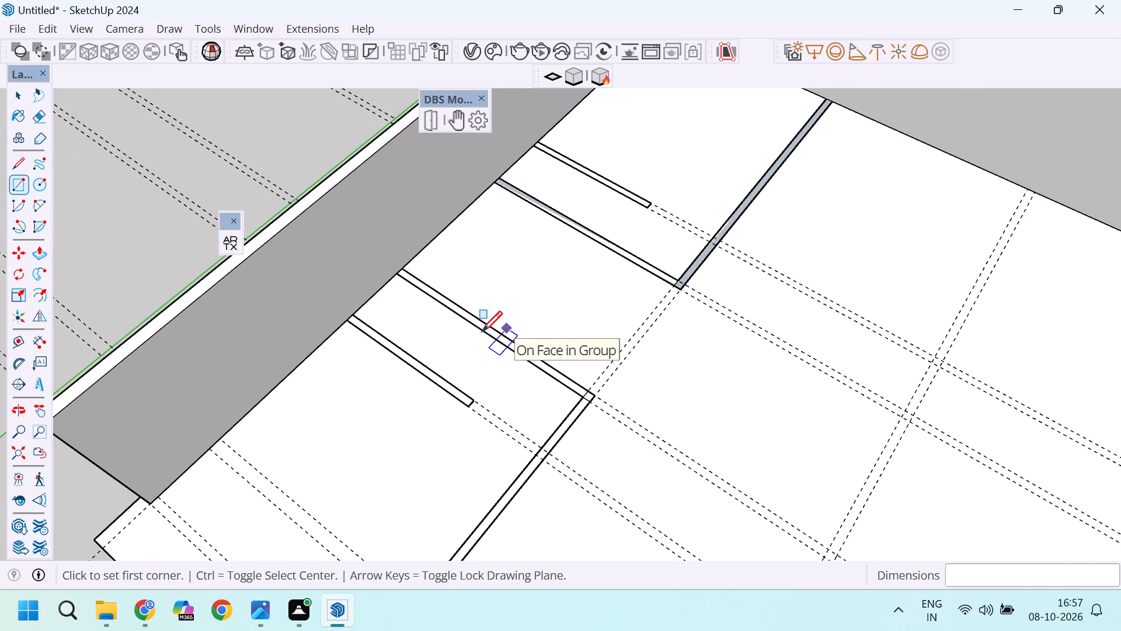
{"action": "scroll", "coordinate": [407, 272], "scroll_direction": "down", "scroll_amount": 3}
{"action": "scroll", "coordinate": [342, 389], "scroll_direction": "up", "scroll_amount": 3}
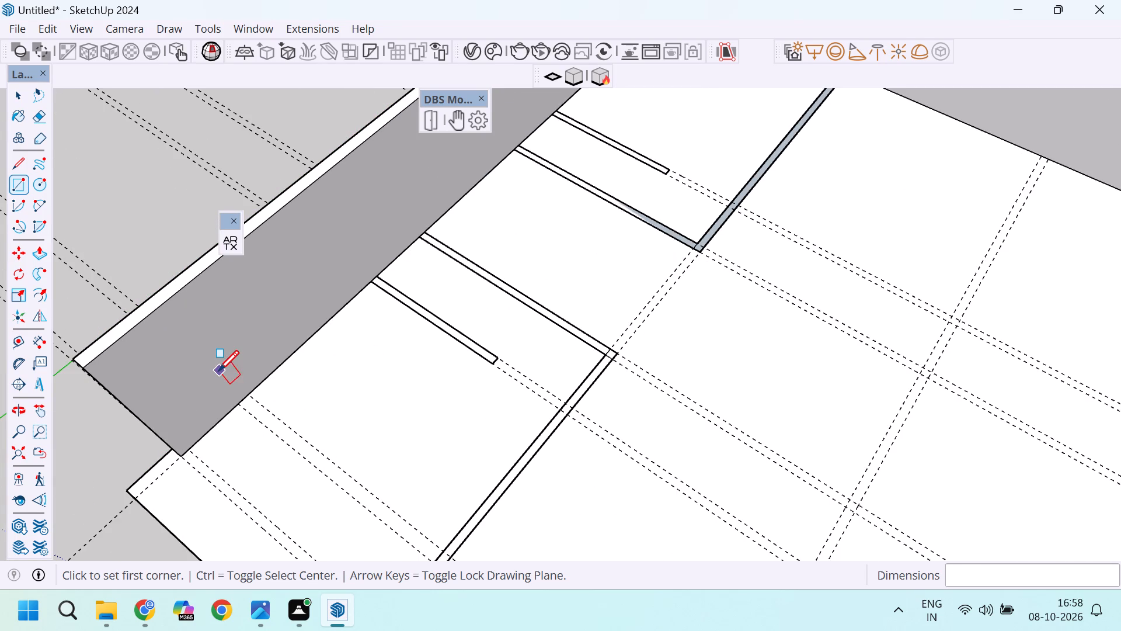
{"action": "scroll", "coordinate": [437, 292], "scroll_direction": "down", "scroll_amount": 3}
{"action": "scroll", "coordinate": [347, 400], "scroll_direction": "up", "scroll_amount": 2}
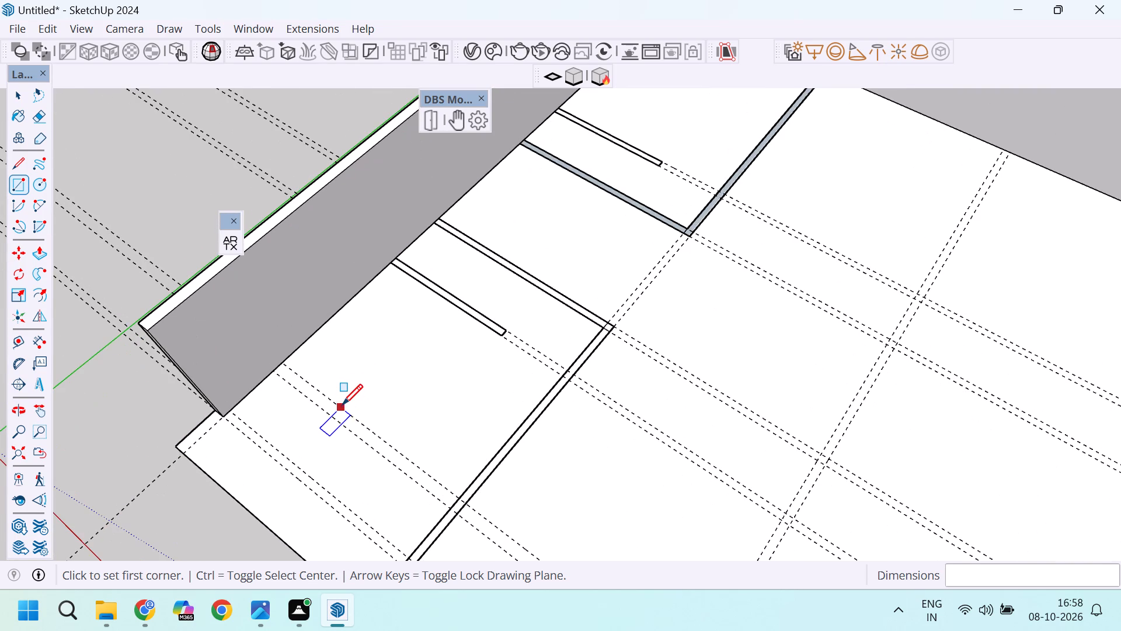
{"action": "scroll", "coordinate": [381, 319], "scroll_direction": "down", "scroll_amount": 4}
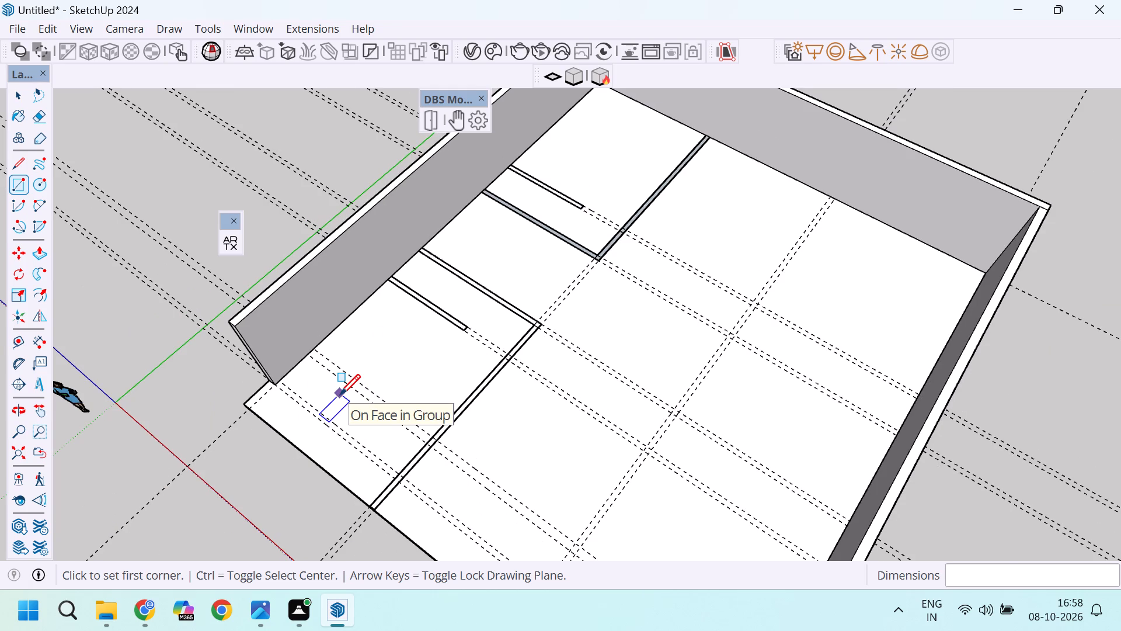
{"action": "scroll", "coordinate": [302, 392], "scroll_direction": "up", "scroll_amount": 1}
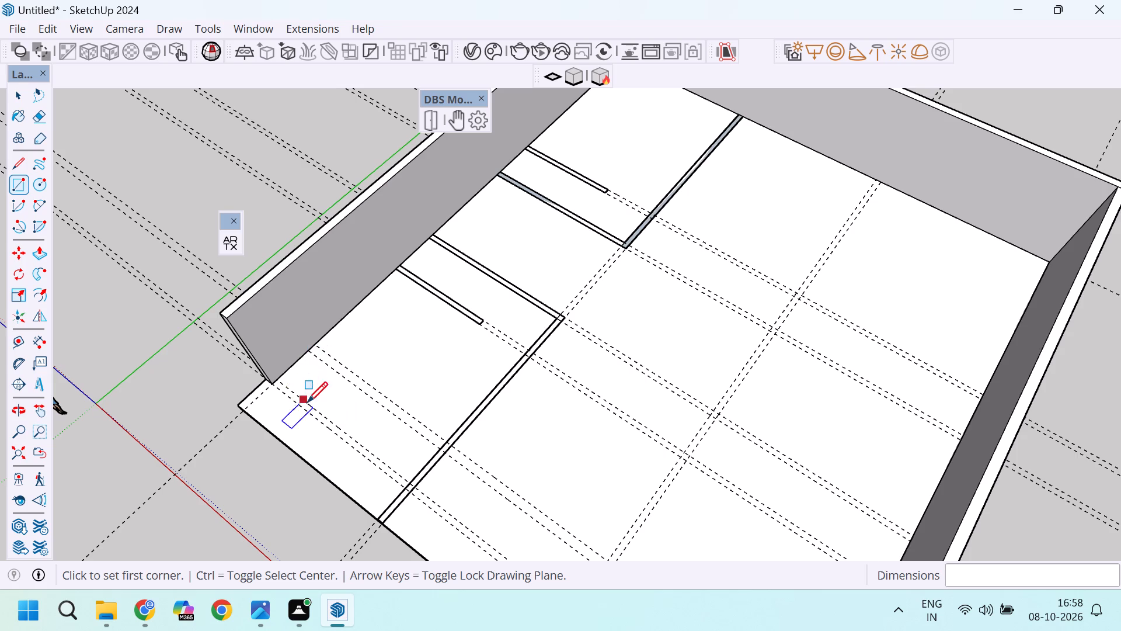
{"action": "scroll", "coordinate": [305, 403], "scroll_direction": "up", "scroll_amount": 6}
{"action": "scroll", "coordinate": [256, 396], "scroll_direction": "up", "scroll_amount": 5}
{"action": "left_click", "coordinate": [249, 365]}
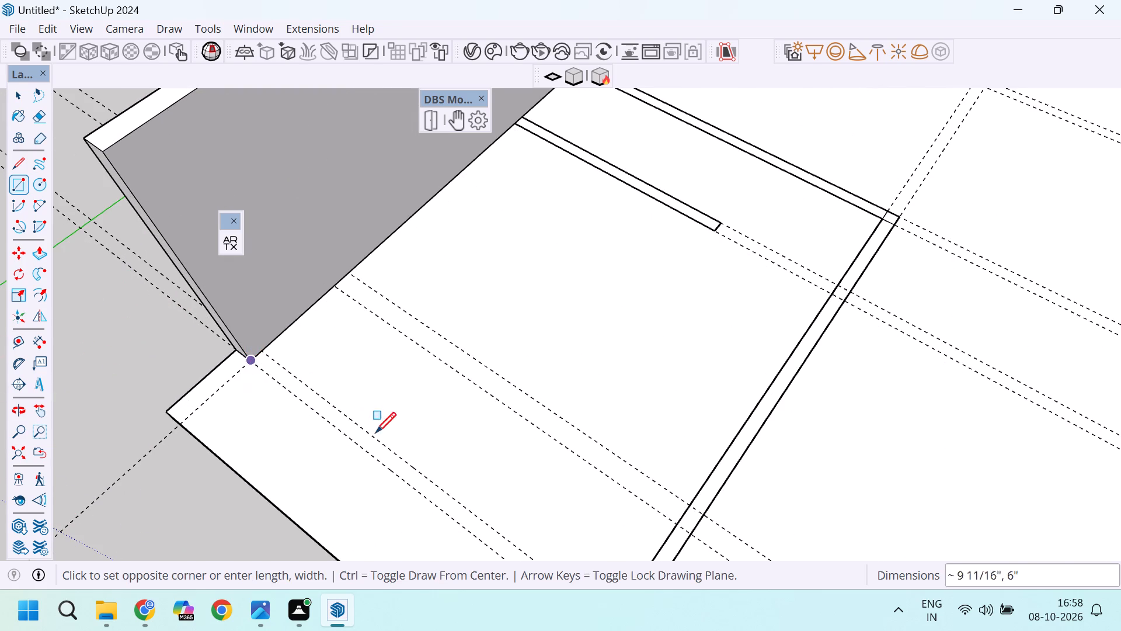
{"action": "scroll", "coordinate": [375, 432], "scroll_direction": "up", "scroll_amount": 1}
{"action": "scroll", "coordinate": [375, 432], "scroll_direction": "down", "scroll_amount": 11}
{"action": "scroll", "coordinate": [418, 492], "scroll_direction": "up", "scroll_amount": 7}
{"action": "scroll", "coordinate": [457, 522], "scroll_direction": "up", "scroll_amount": 9}
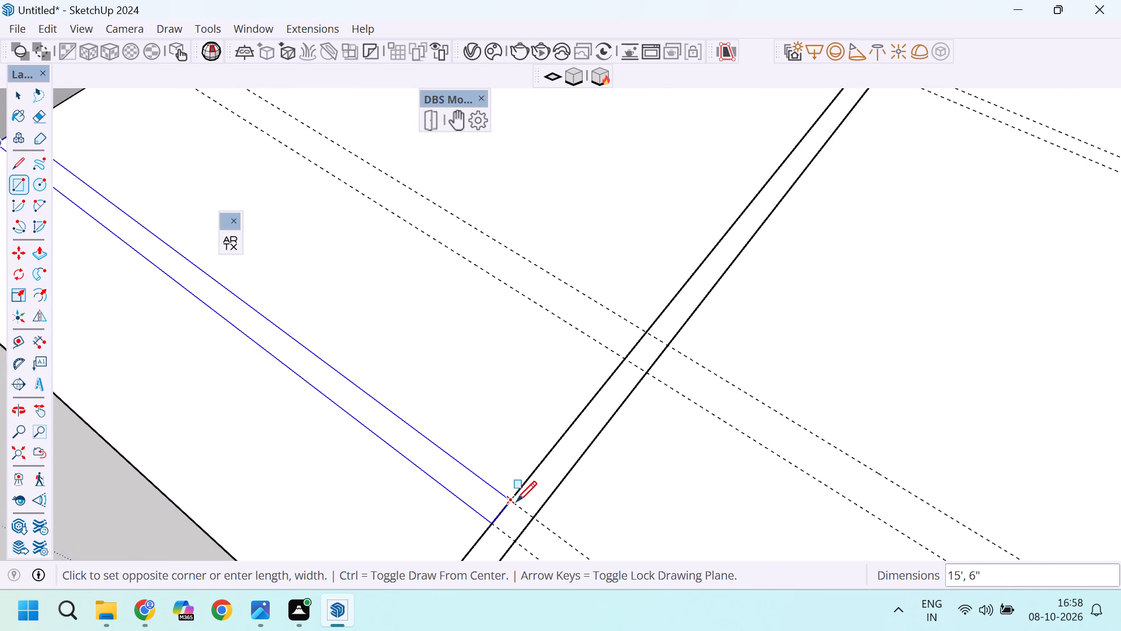
{"action": "left_click", "coordinate": [515, 504]}
Draw a 9" by 15' wall rectangle along the fifth cross-guide pair, from the lengthwise wall's far face to the second lengthwise guide pair.
{"action": "scroll", "coordinate": [428, 396], "scroll_direction": "down", "scroll_amount": 13}
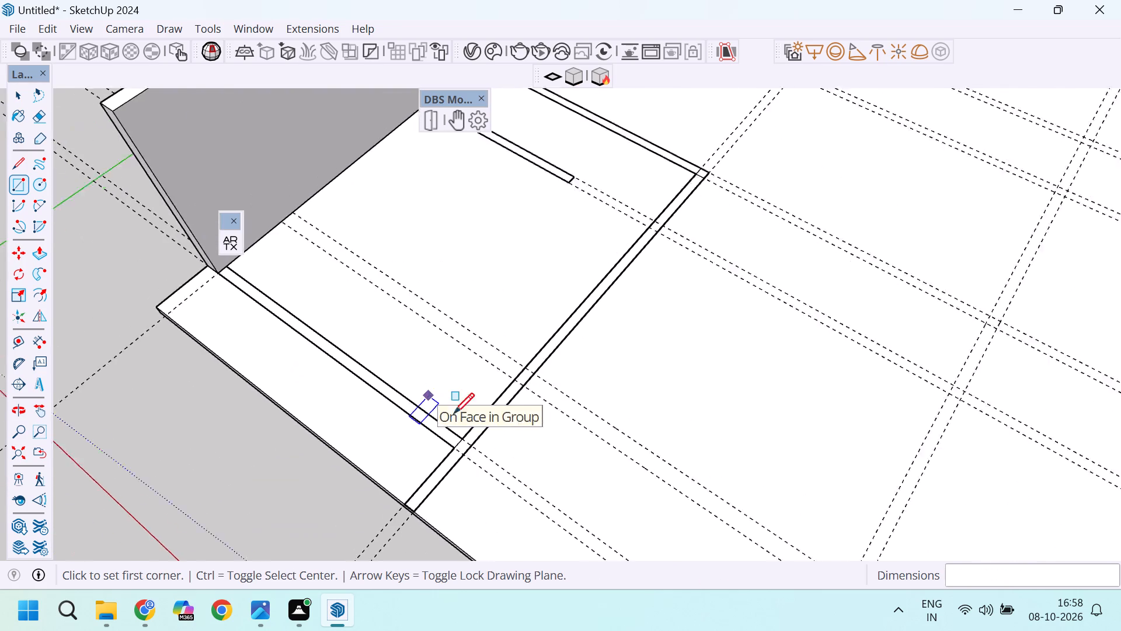
{"action": "scroll", "coordinate": [469, 438], "scroll_direction": "up", "scroll_amount": 13}
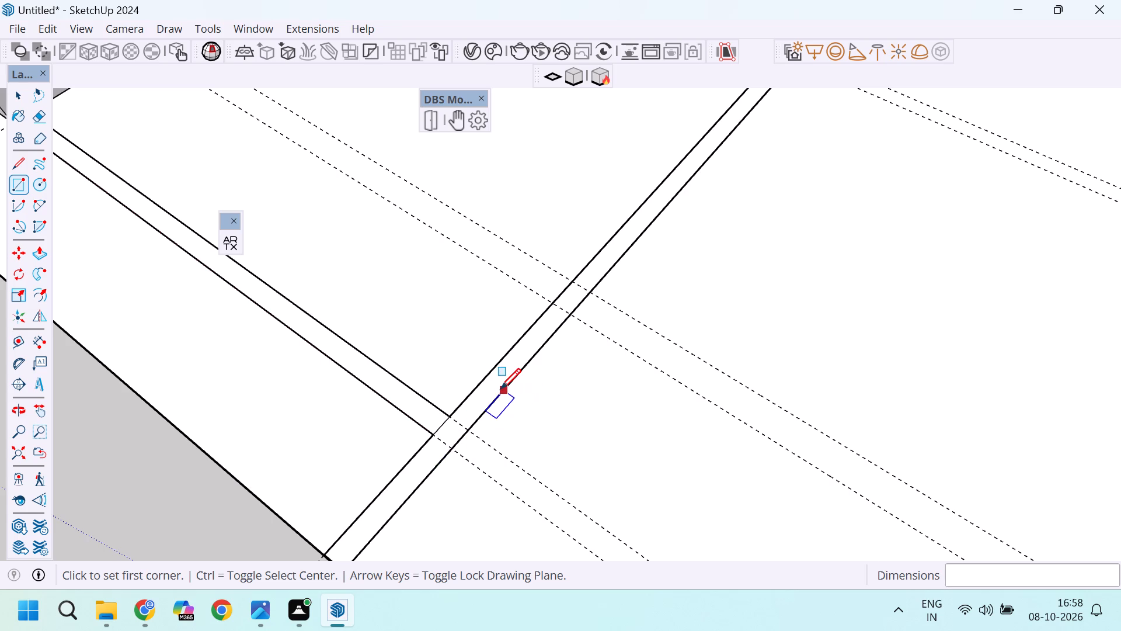
{"action": "scroll", "coordinate": [500, 389], "scroll_direction": "down", "scroll_amount": 4}
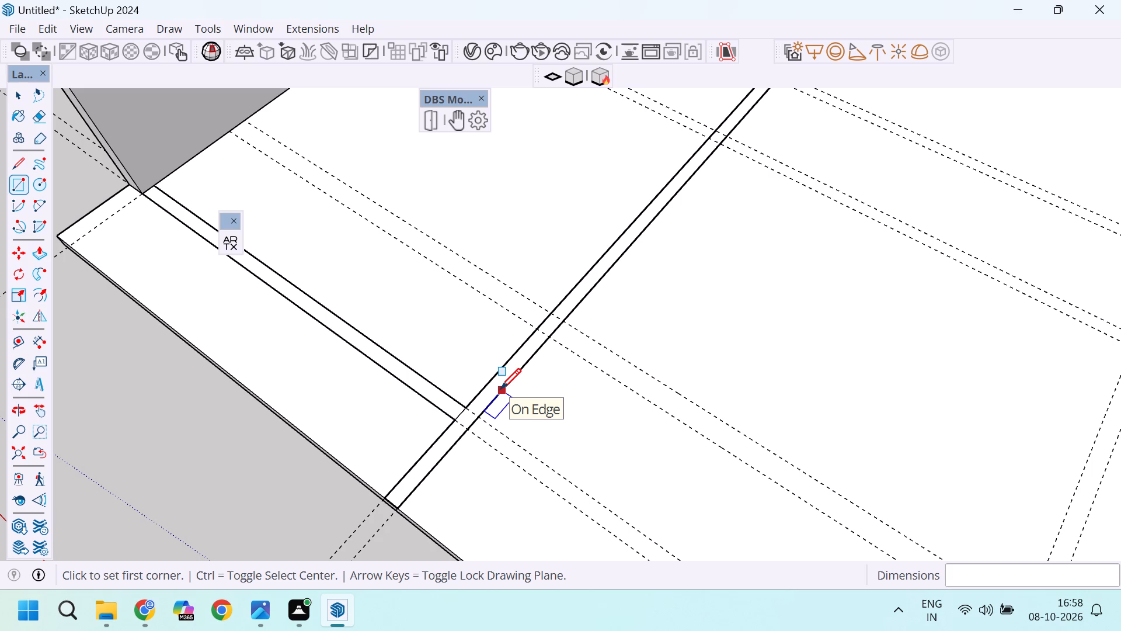
{"action": "scroll", "coordinate": [500, 389], "scroll_direction": "up", "scroll_amount": 8}
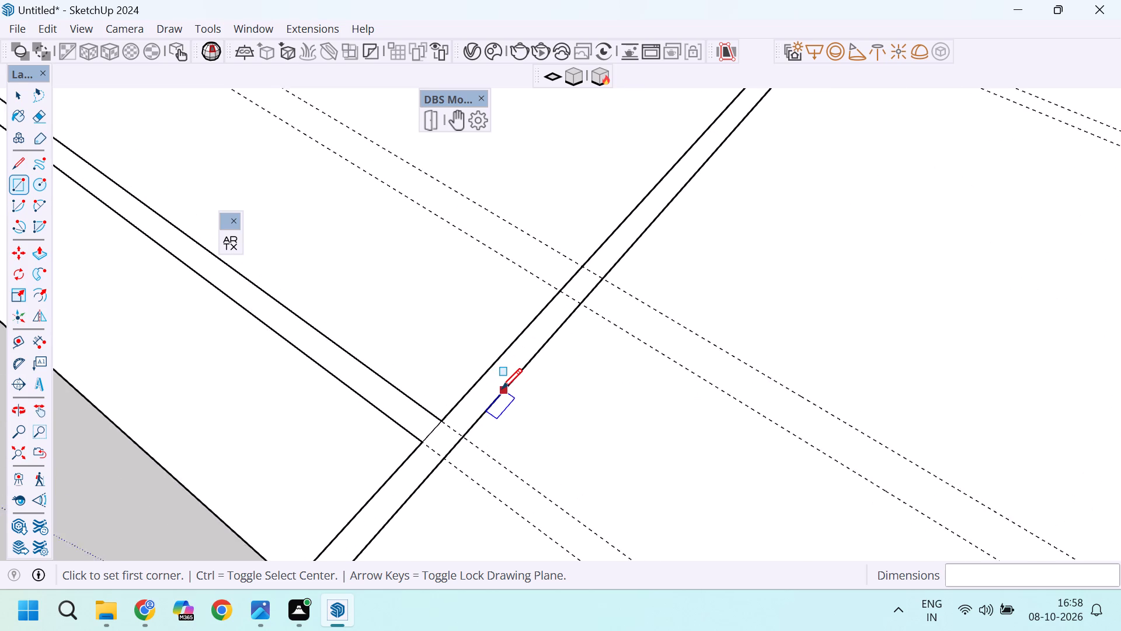
{"action": "scroll", "coordinate": [551, 421], "scroll_direction": "down", "scroll_amount": 8}
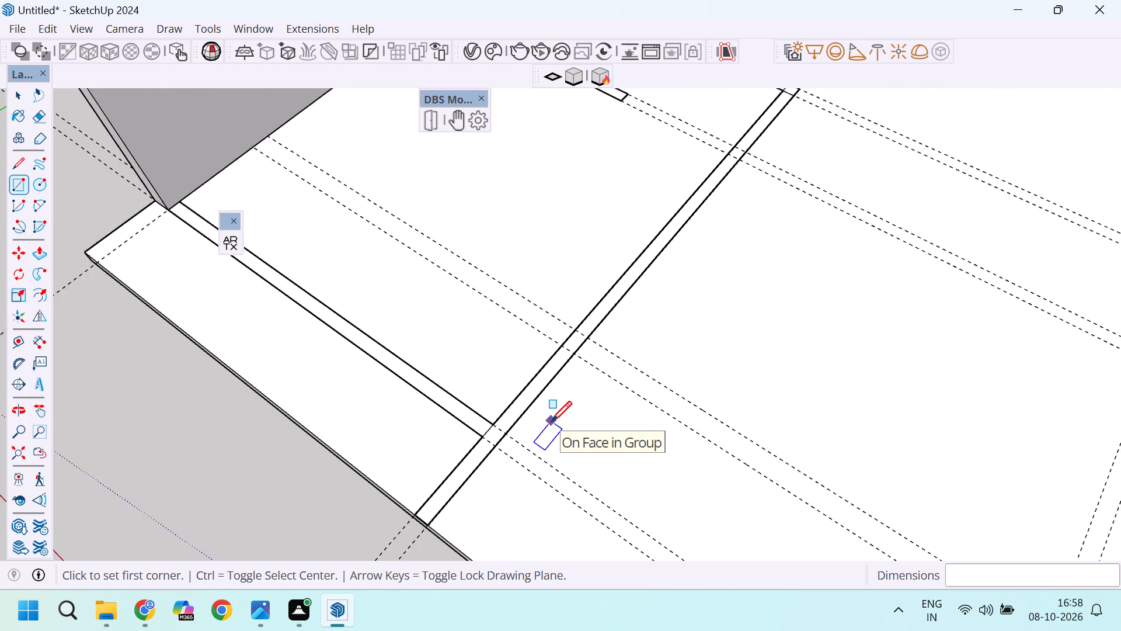
{"action": "scroll", "coordinate": [551, 421], "scroll_direction": "down", "scroll_amount": 2}
{"action": "scroll", "coordinate": [551, 421], "scroll_direction": "up", "scroll_amount": 5}
{"action": "scroll", "coordinate": [551, 421], "scroll_direction": "down", "scroll_amount": 3}
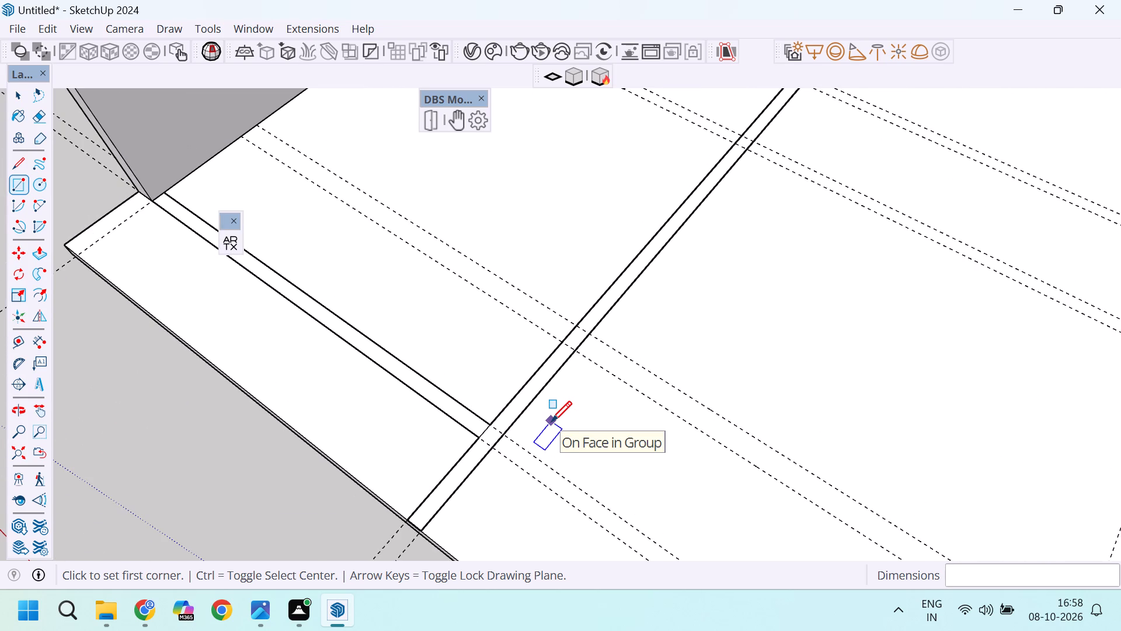
{"action": "scroll", "coordinate": [622, 407], "scroll_direction": "up", "scroll_amount": 4}
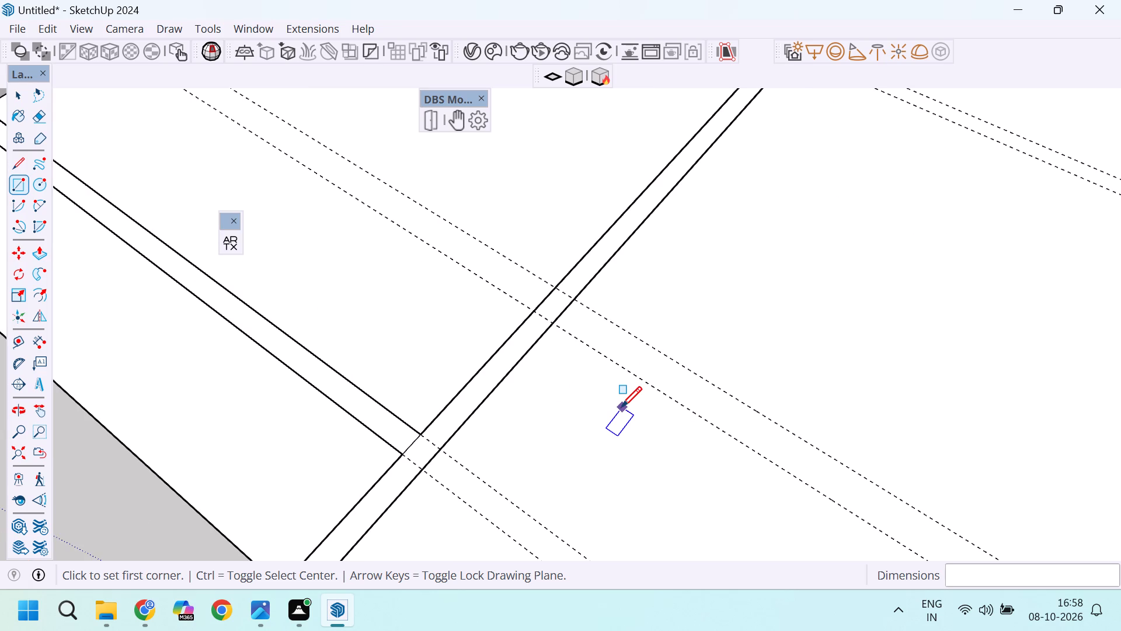
{"action": "scroll", "coordinate": [600, 391], "scroll_direction": "up", "scroll_amount": 4}
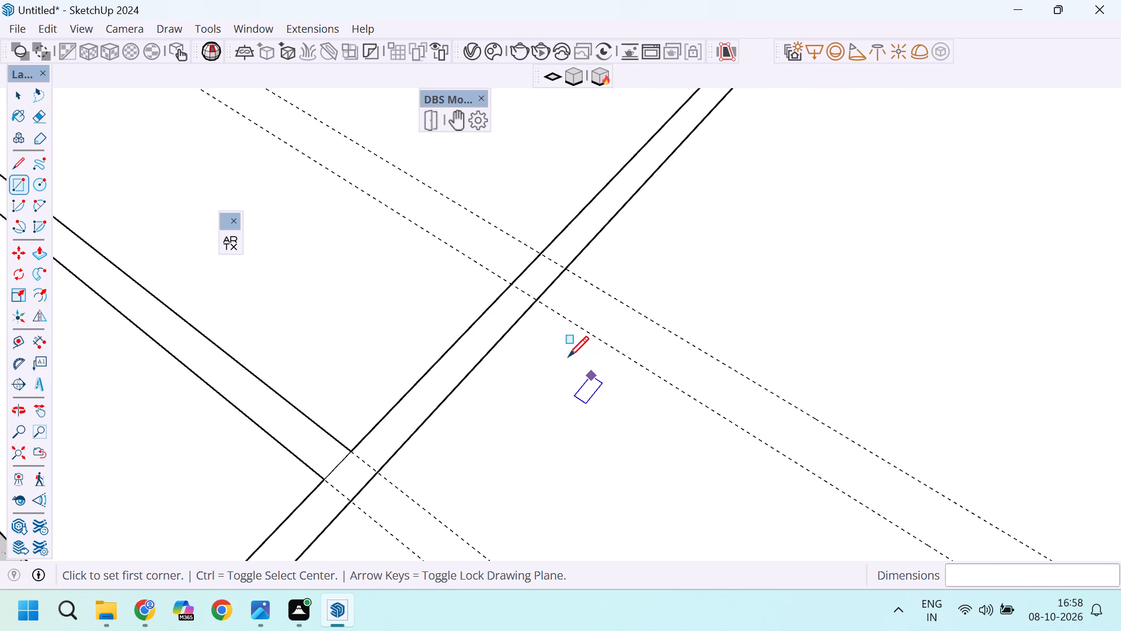
{"action": "left_click", "coordinate": [538, 302]}
{"action": "scroll", "coordinate": [515, 310], "scroll_direction": "down", "scroll_amount": 19}
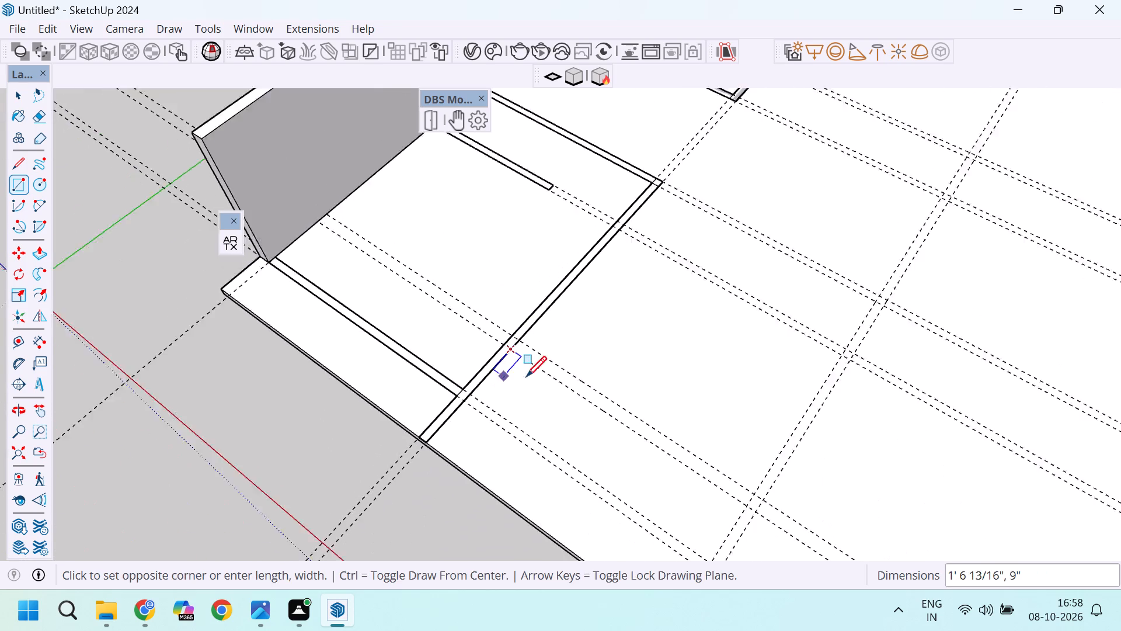
{"action": "scroll", "coordinate": [632, 412], "scroll_direction": "up", "scroll_amount": 13}
{"action": "left_click", "coordinate": [760, 510]}
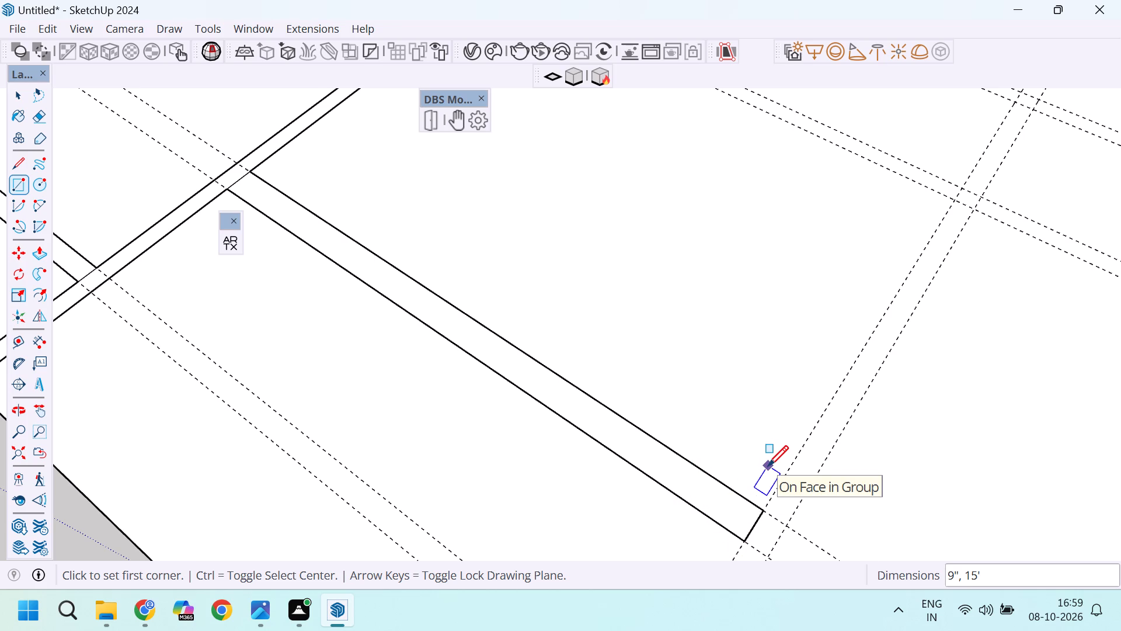
Draw a 6" by 10' 9" wall rectangle along the second lengthwise guide pair, from the 9" wall's end to the fourth cross-guide pair.
{"action": "left_click", "coordinate": [766, 555]}
{"action": "scroll", "coordinate": [781, 414], "scroll_direction": "down", "scroll_amount": 12}
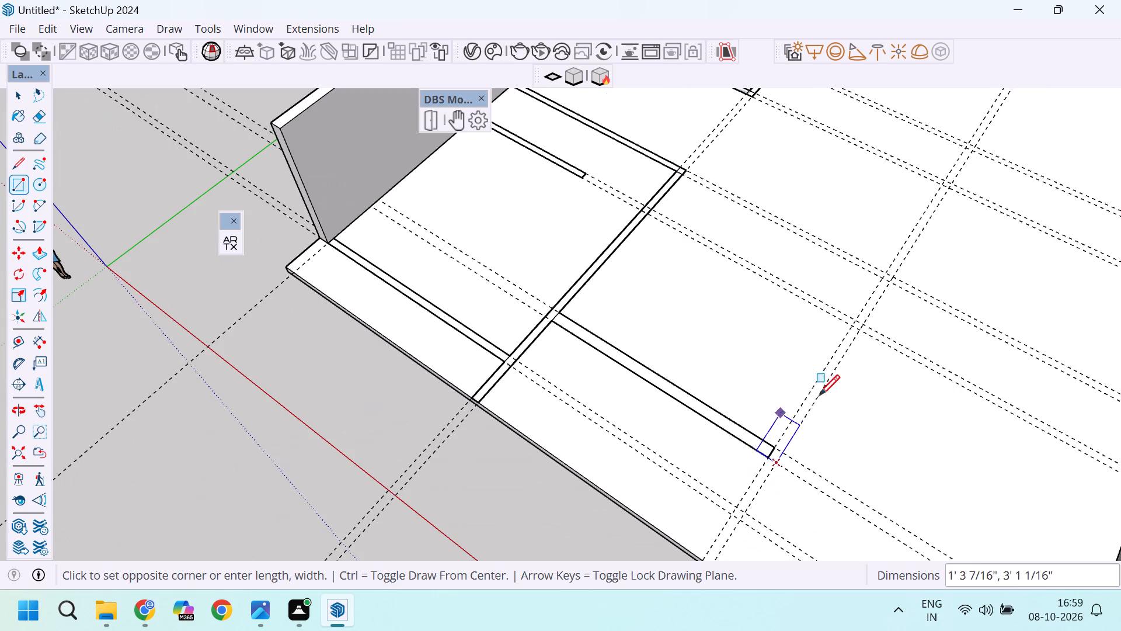
{"action": "scroll", "coordinate": [820, 368], "scroll_direction": "up", "scroll_amount": 7}
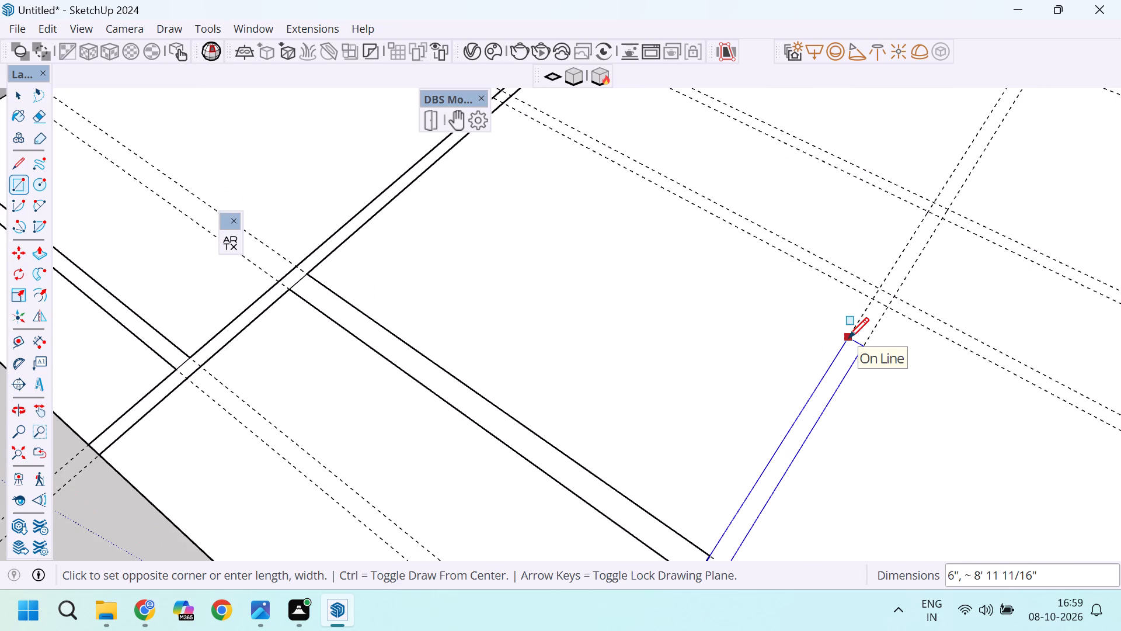
{"action": "scroll", "coordinate": [848, 338], "scroll_direction": "up", "scroll_amount": 5}
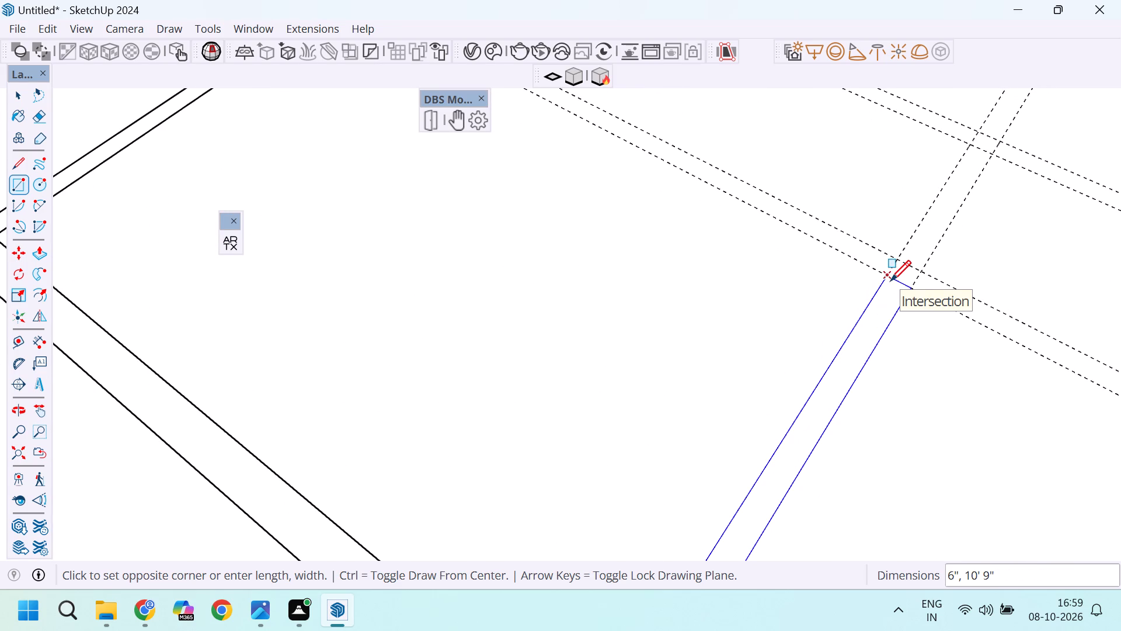
{"action": "left_click", "coordinate": [890, 280]}
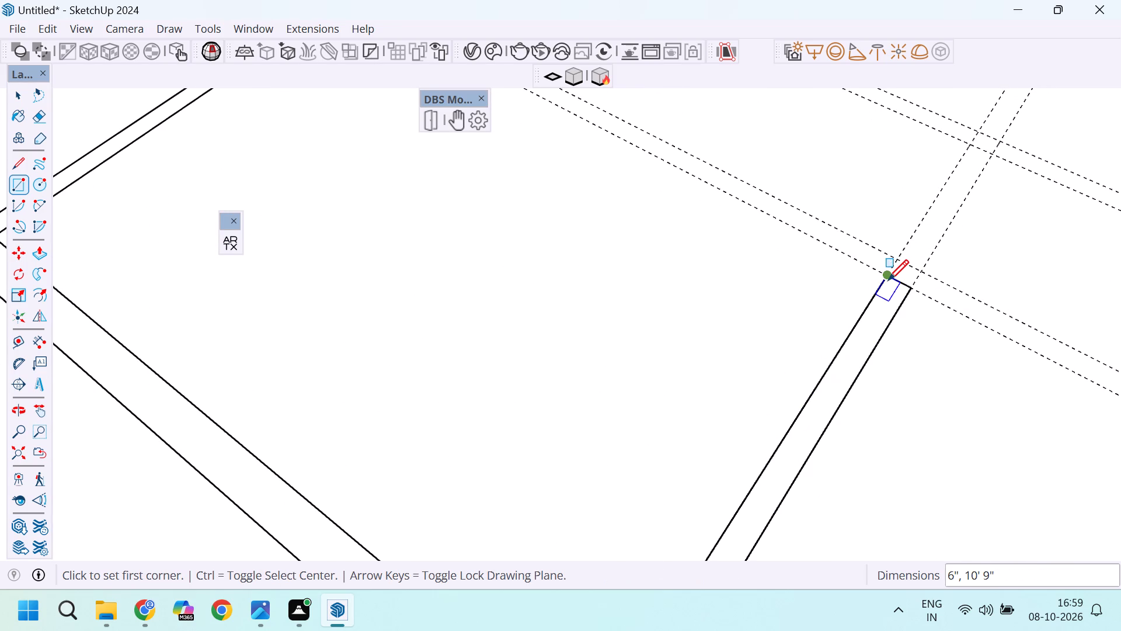
Start a wall rectangle at the inner end corner of the 10' 9" wall, on the fourth cross-guide pair.
{"action": "left_click", "coordinate": [887, 280]}
{"action": "scroll", "coordinate": [889, 275], "scroll_direction": "down", "scroll_amount": 12}
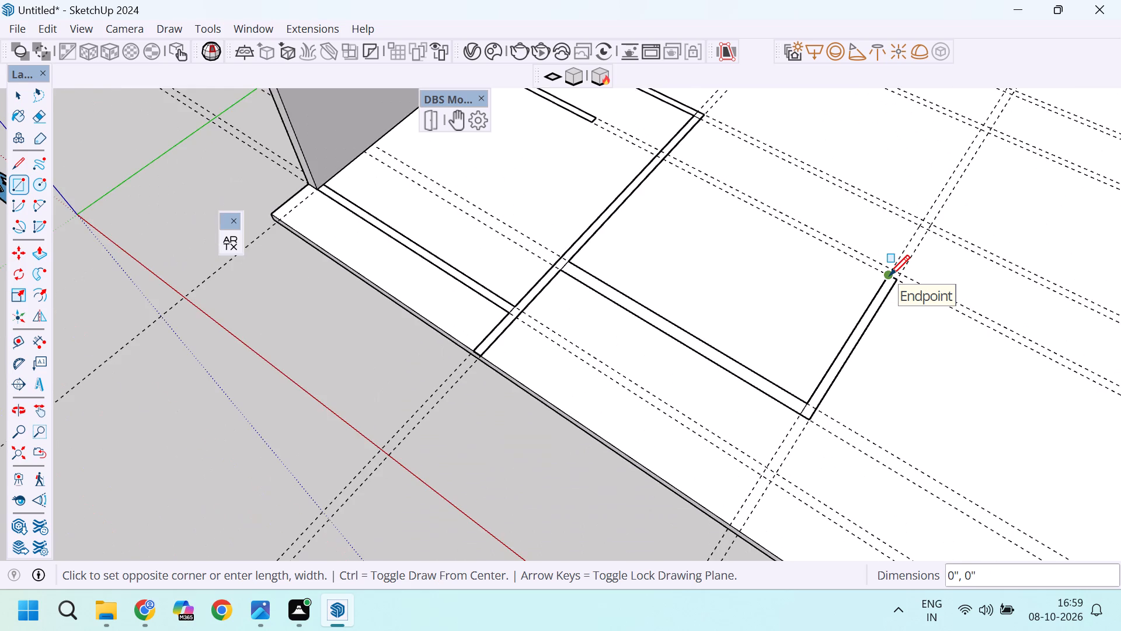
{"action": "scroll", "coordinate": [889, 275], "scroll_direction": "down", "scroll_amount": 4}
{"action": "scroll", "coordinate": [903, 273], "scroll_direction": "up", "scroll_amount": 4}
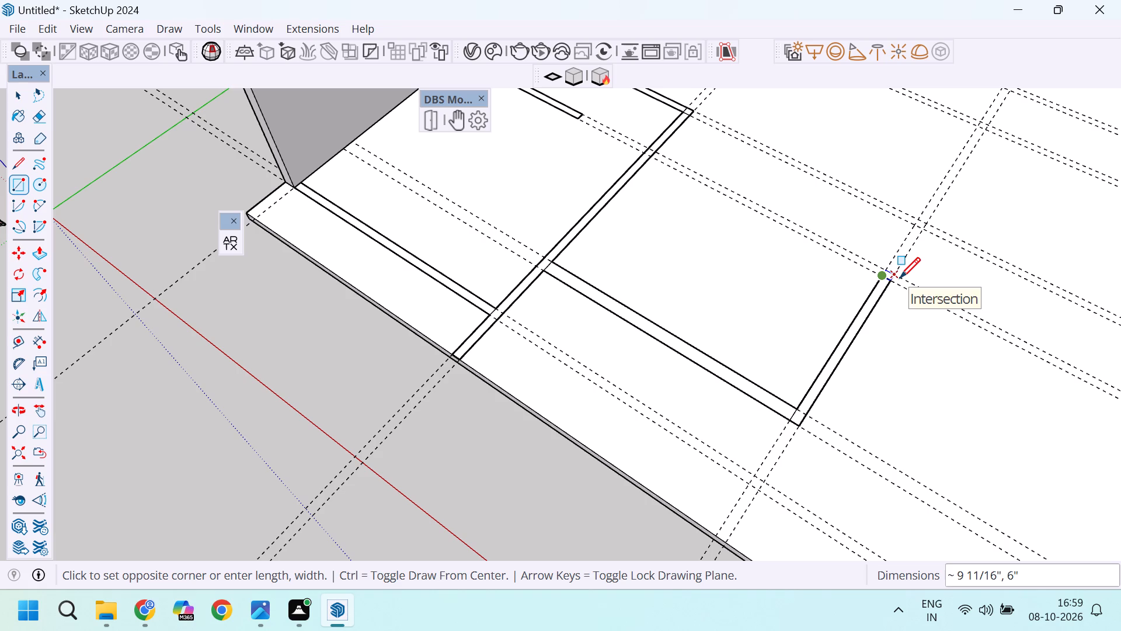
{"action": "scroll", "coordinate": [890, 313], "scroll_direction": "up", "scroll_amount": 3}
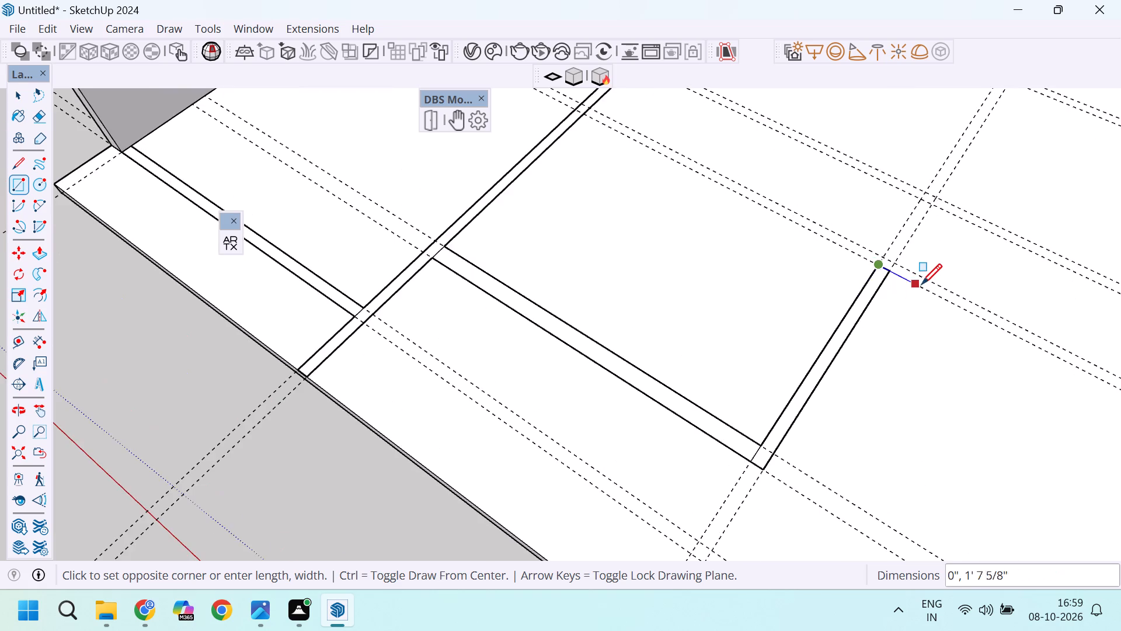
{"action": "scroll", "coordinate": [921, 284], "scroll_direction": "up", "scroll_amount": 5}
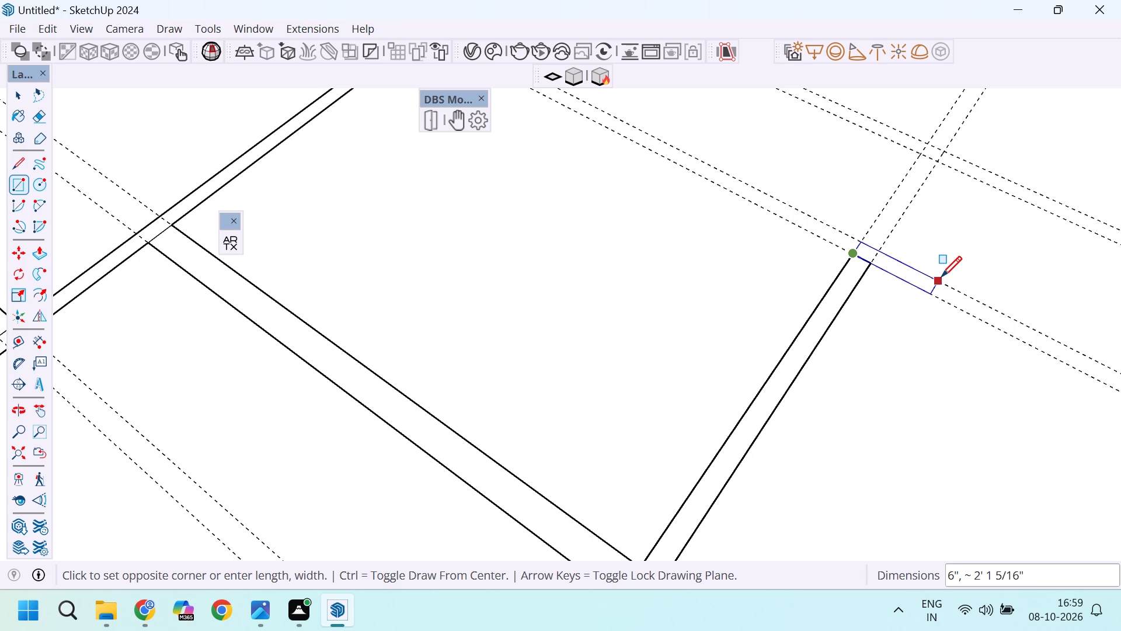
{"action": "scroll", "coordinate": [584, 278], "scroll_direction": "down", "scroll_amount": 4}
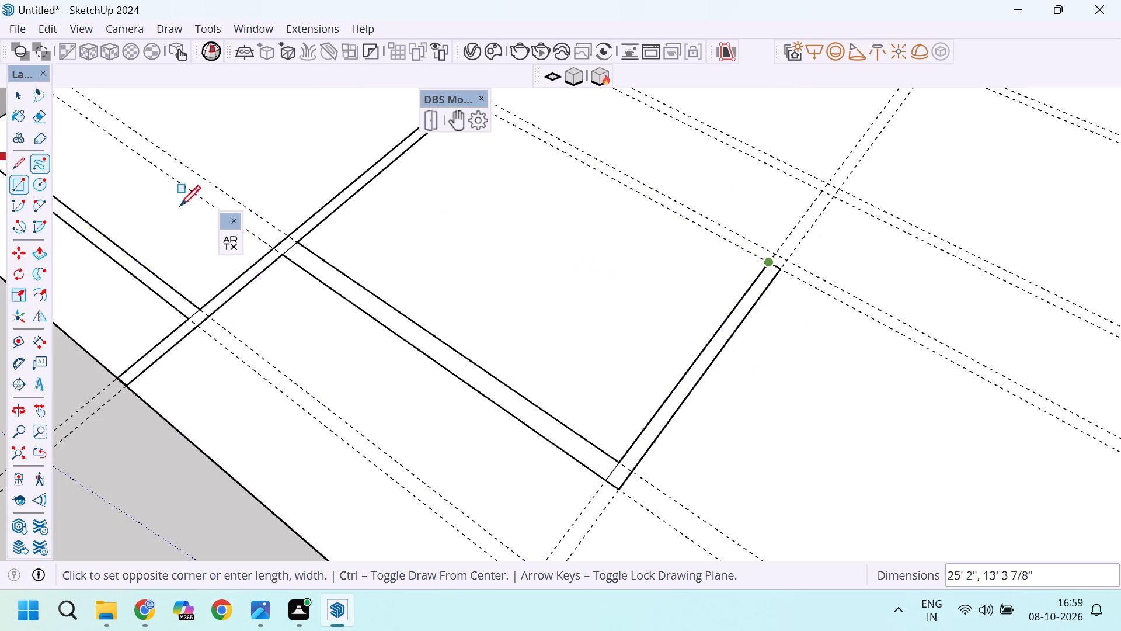
Close the two small floating extension toolbars covering the drawing area.
{"action": "left_click", "coordinate": [235, 219]}
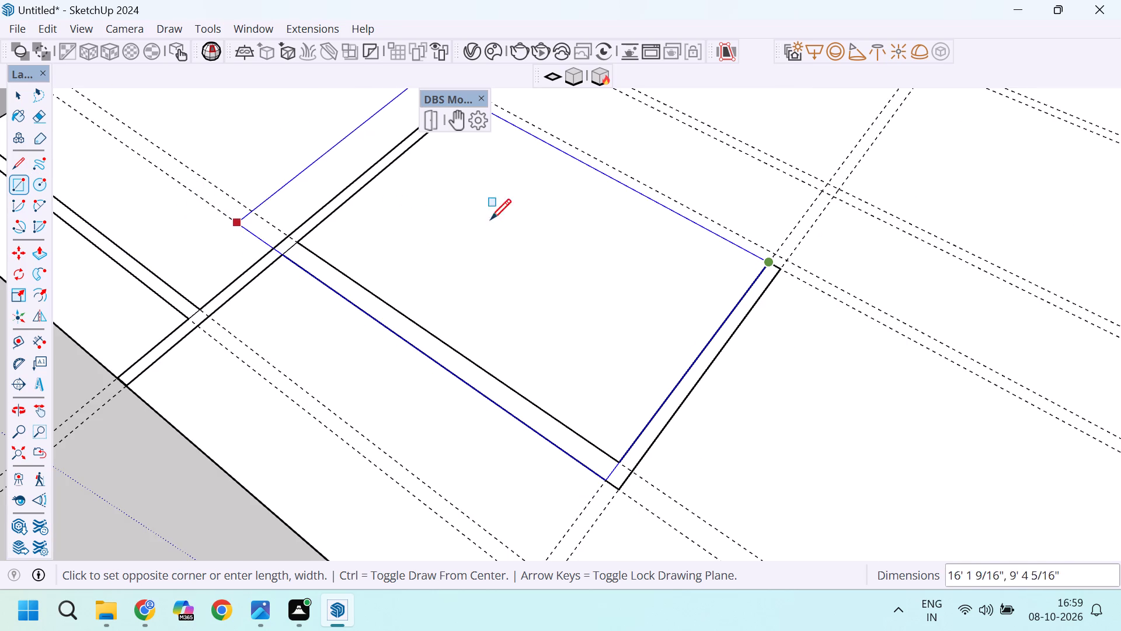
{"action": "left_click", "coordinate": [482, 96]}
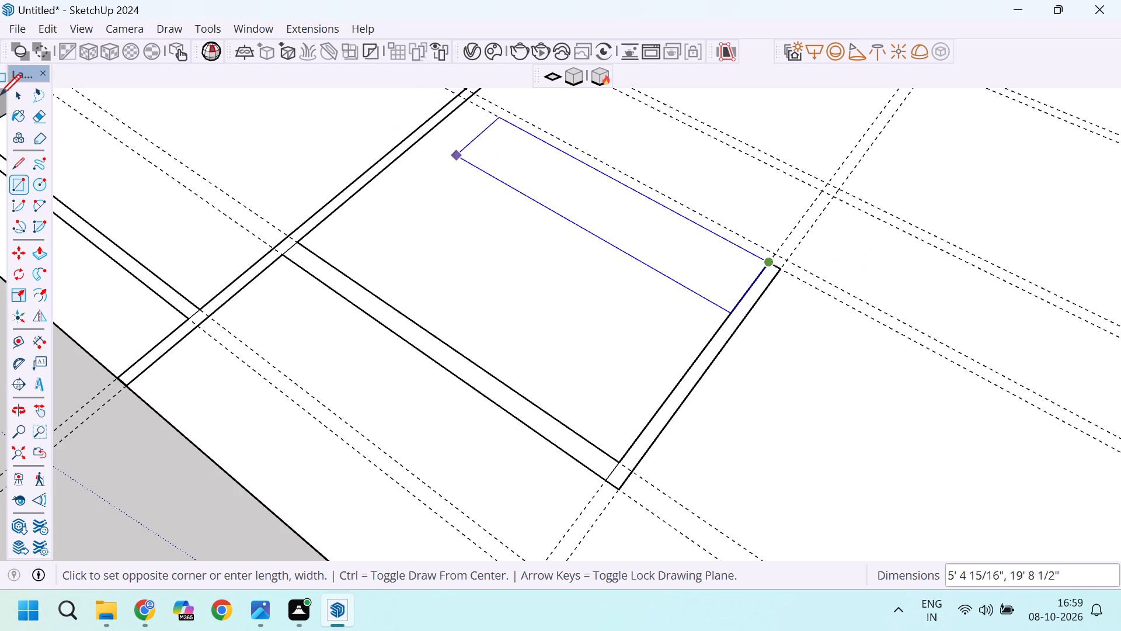
Dock the floating Large Tool Set against the side edge of the drawing area nearest to it.
{"action": "left_click_drag", "start_coordinate": [20, 70], "coordinate": [0, 137]}
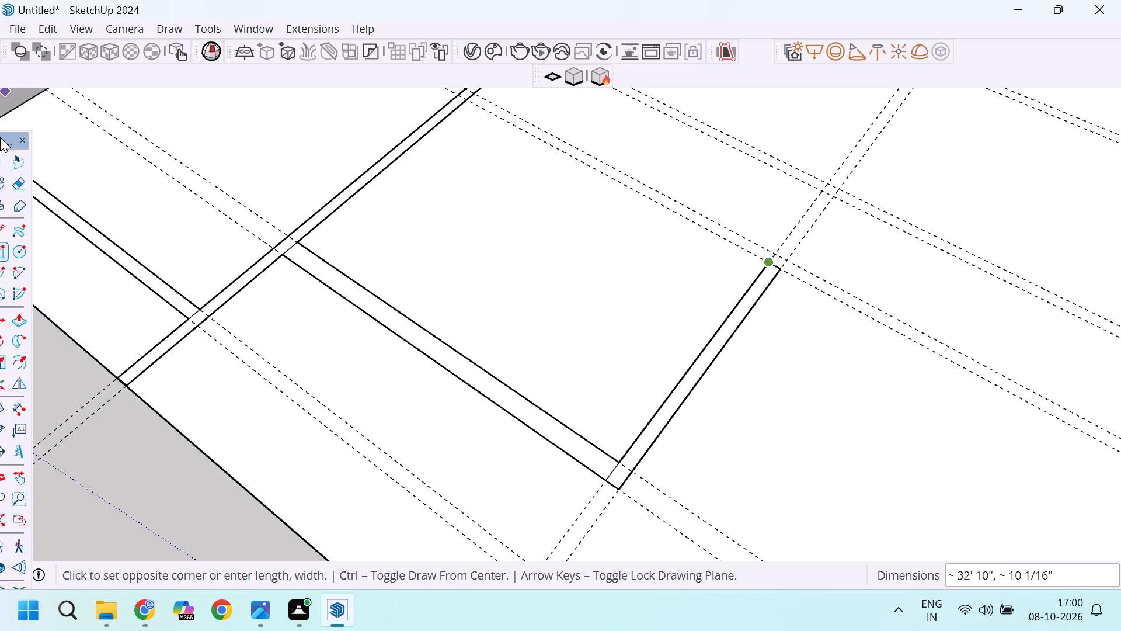
{"action": "left_click_drag", "start_coordinate": [0, 137], "coordinate": [71, 150]}
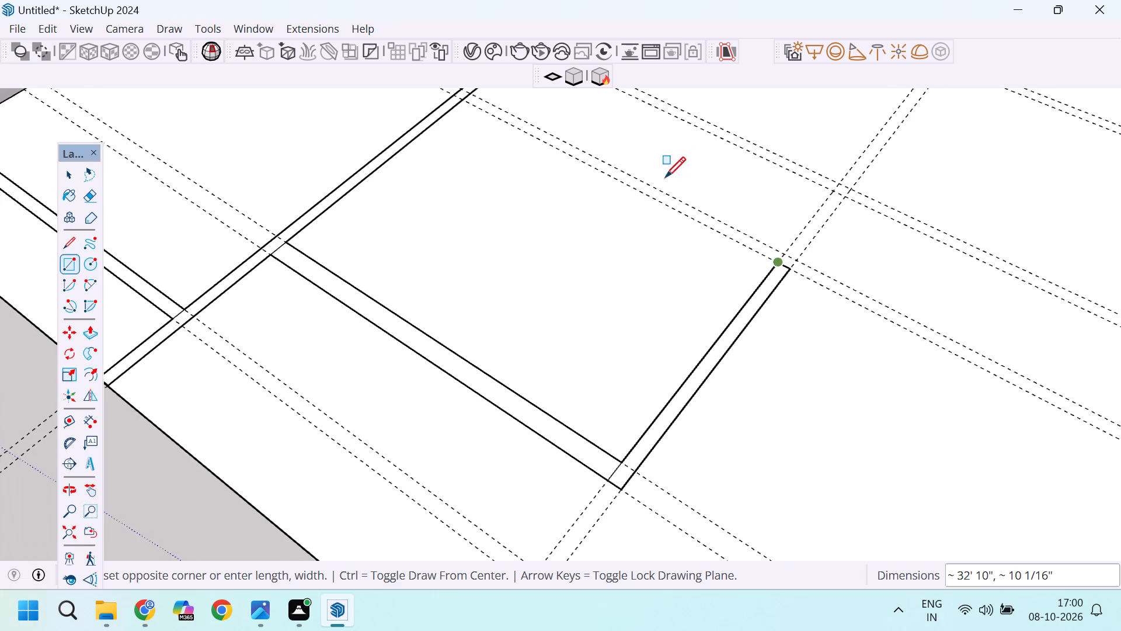
{"action": "left_click_drag", "start_coordinate": [83, 150], "coordinate": [0, 98]}
{"action": "left_click_drag", "start_coordinate": [22, 93], "coordinate": [18, 68]}
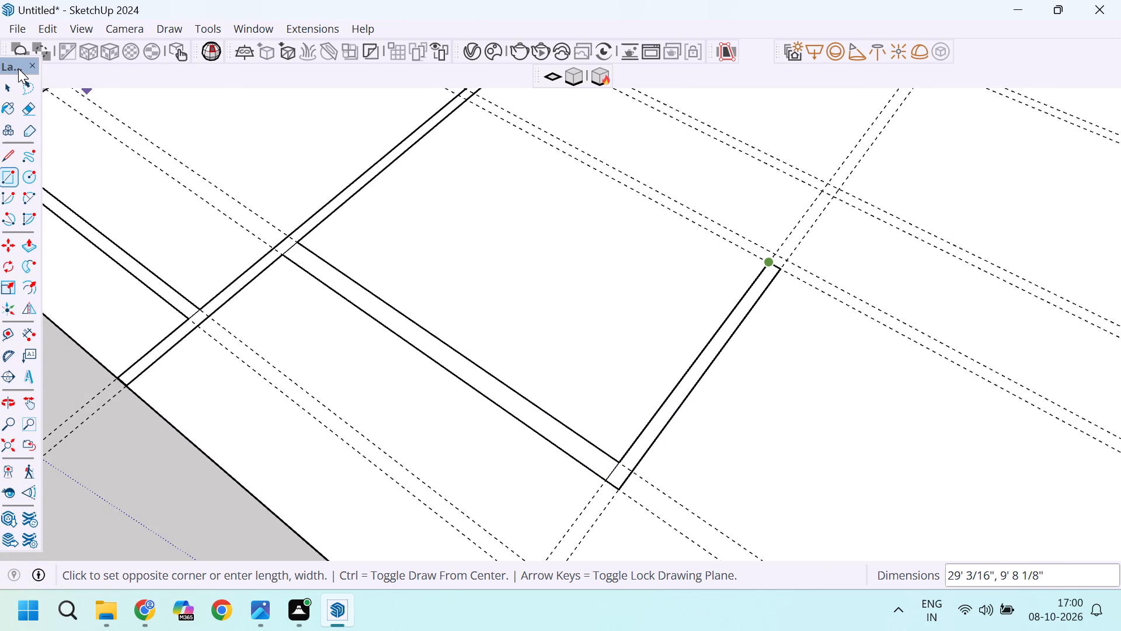
{"action": "left_click_drag", "start_coordinate": [18, 68], "coordinate": [0, 119]}
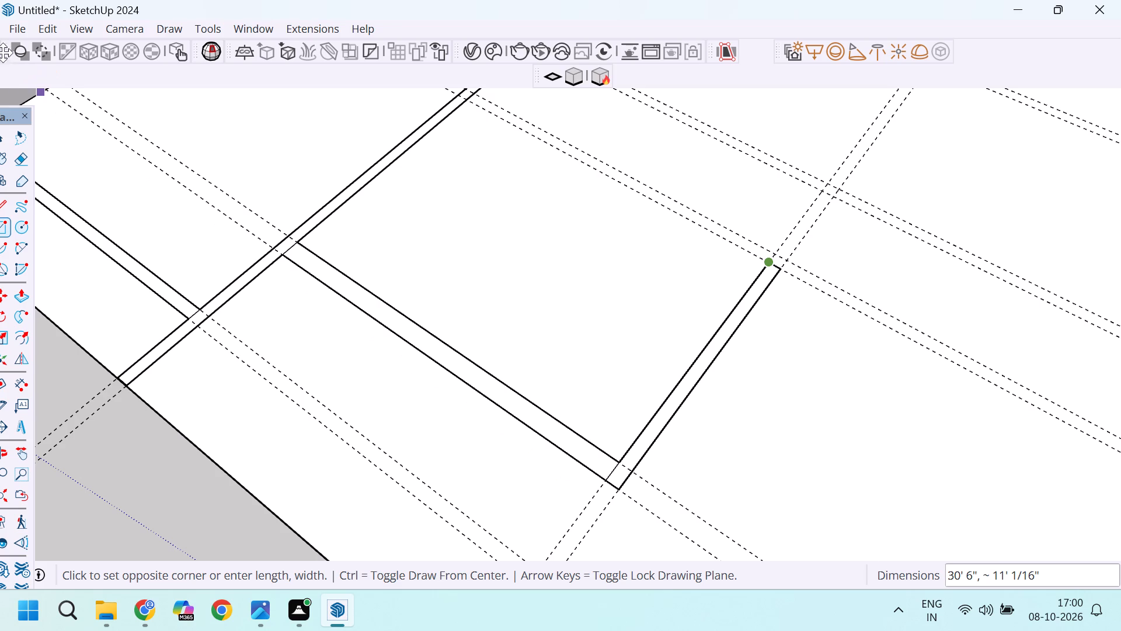
{"action": "left_click_drag", "start_coordinate": [5, 118], "coordinate": [0, 61]}
{"action": "left_click", "coordinate": [0, 109]}
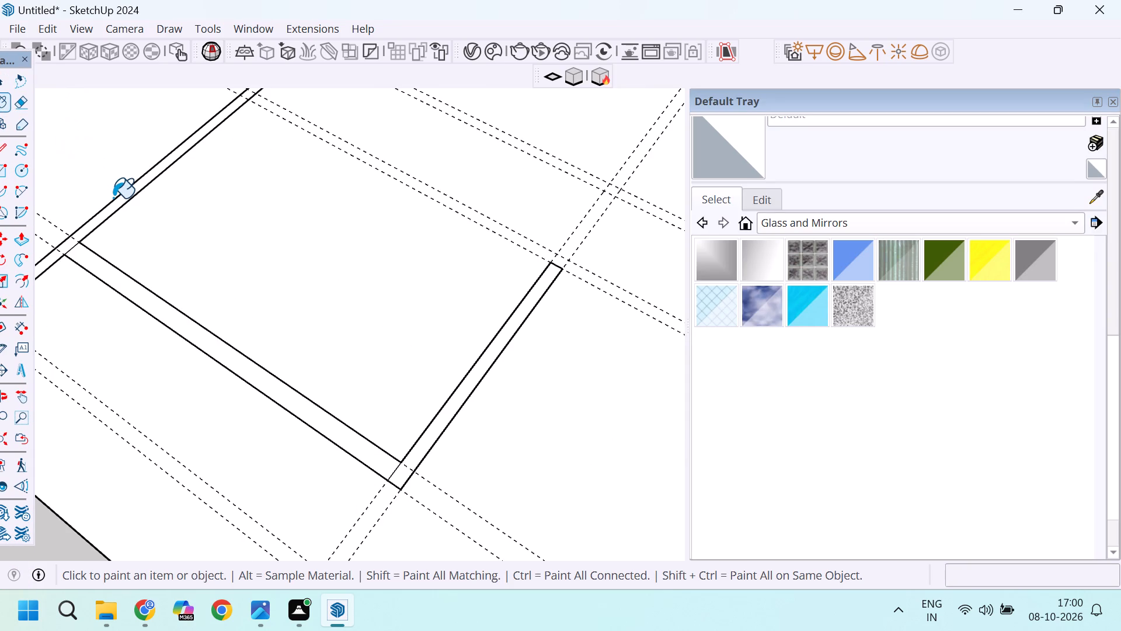
{"action": "key", "text": "space"}
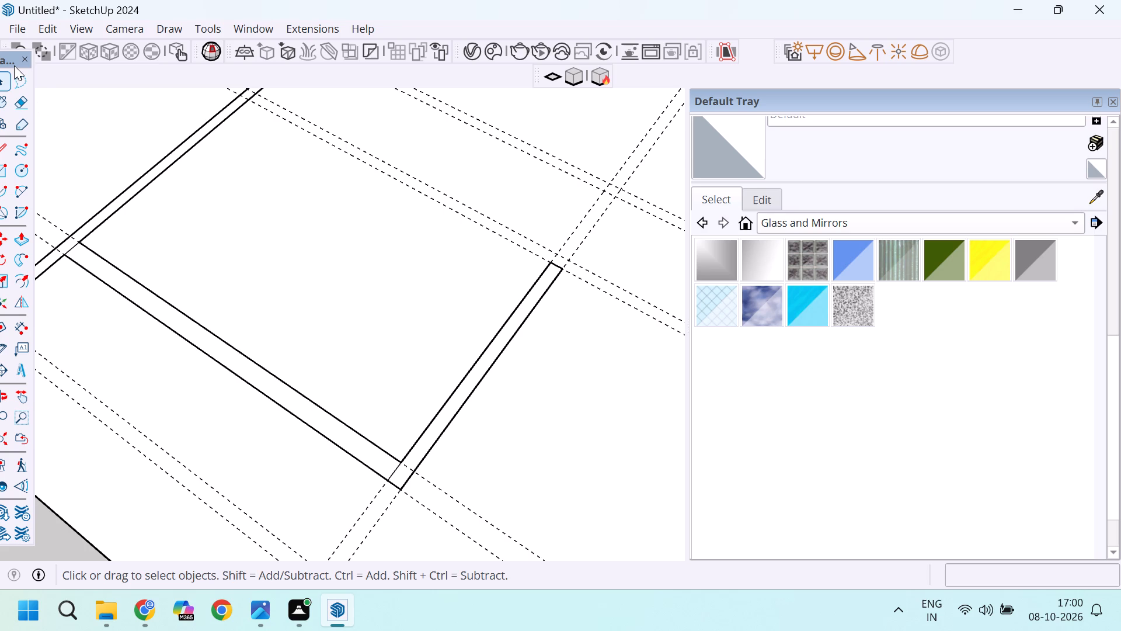
{"action": "left_click_drag", "start_coordinate": [6, 55], "coordinate": [14, 67]}
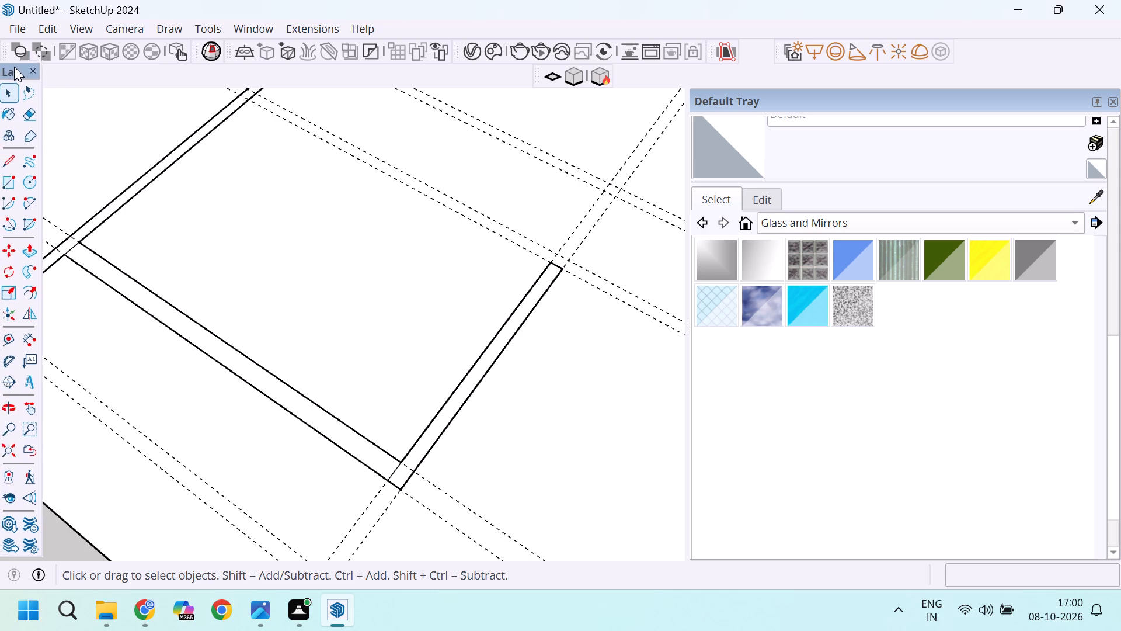
{"action": "left_click_drag", "start_coordinate": [14, 67], "coordinate": [0, 102]}
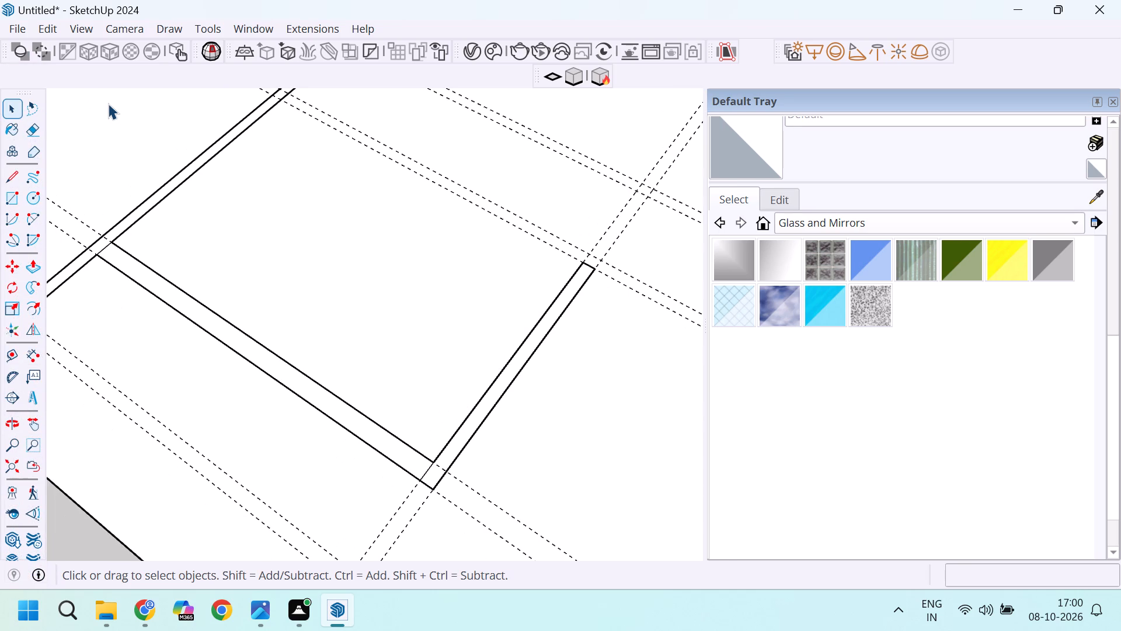
Undock and close the three-tool extension toolbar that generates solid volumes from selected faces.
{"action": "scroll", "coordinate": [93, 123], "scroll_direction": "down", "scroll_amount": 2}
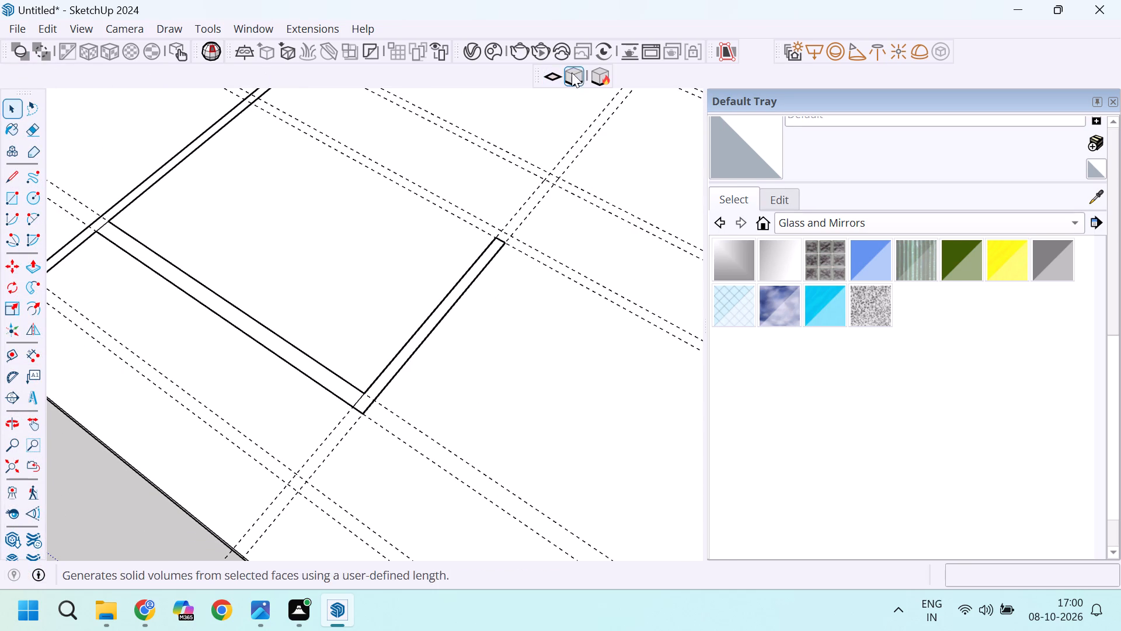
{"action": "left_click_drag", "start_coordinate": [537, 73], "coordinate": [484, 113]}
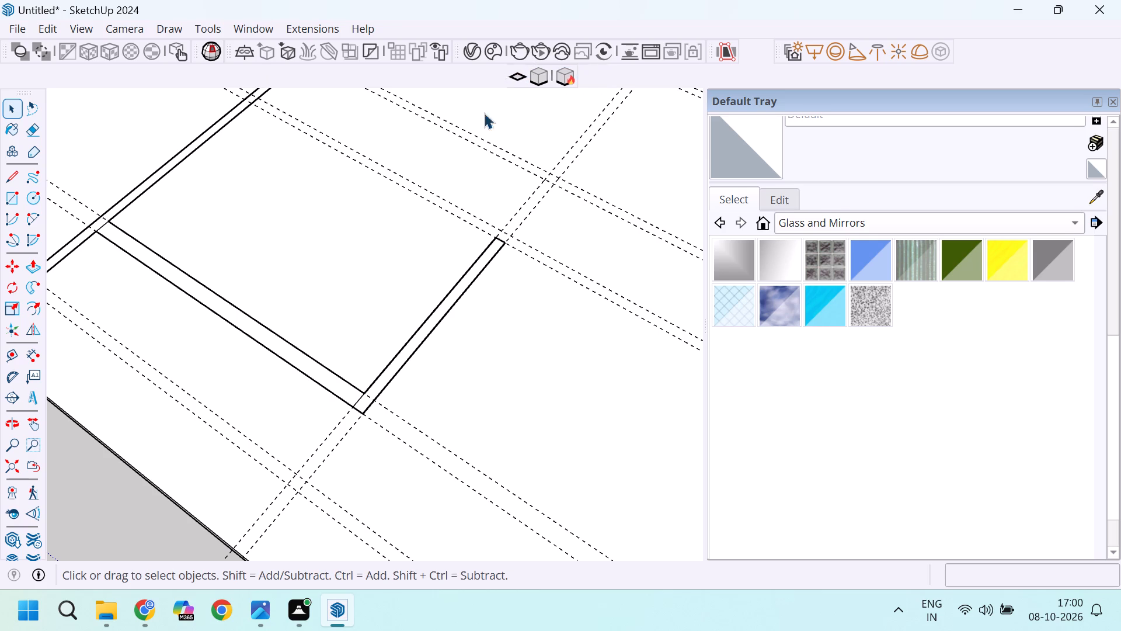
{"action": "left_click_drag", "start_coordinate": [484, 113], "coordinate": [469, 143]}
{"action": "left_click", "coordinate": [548, 108]}
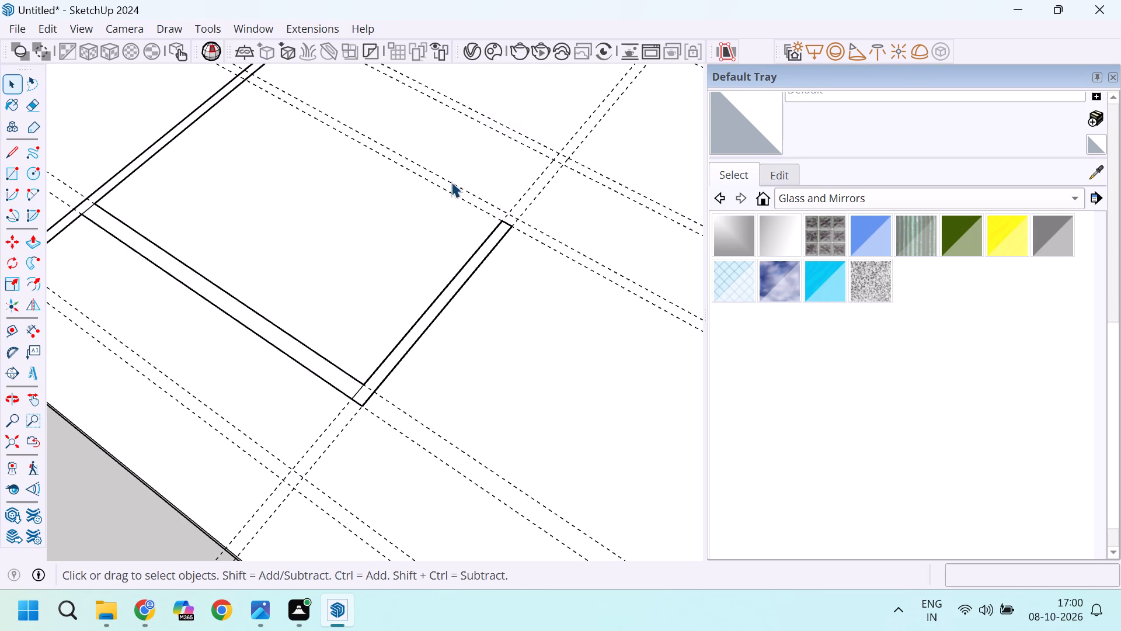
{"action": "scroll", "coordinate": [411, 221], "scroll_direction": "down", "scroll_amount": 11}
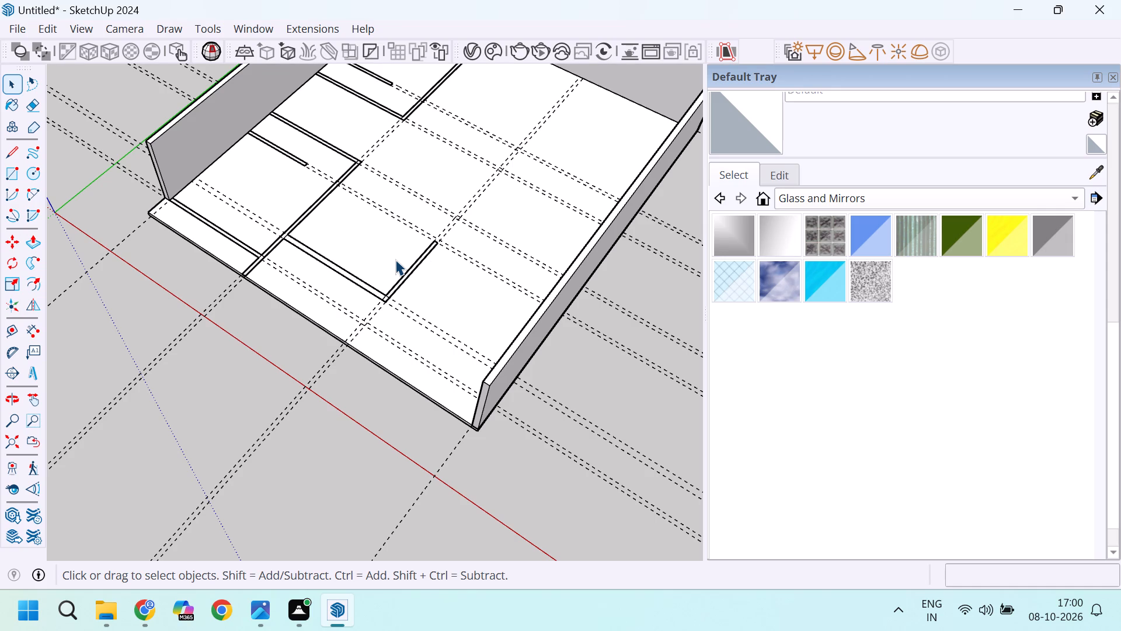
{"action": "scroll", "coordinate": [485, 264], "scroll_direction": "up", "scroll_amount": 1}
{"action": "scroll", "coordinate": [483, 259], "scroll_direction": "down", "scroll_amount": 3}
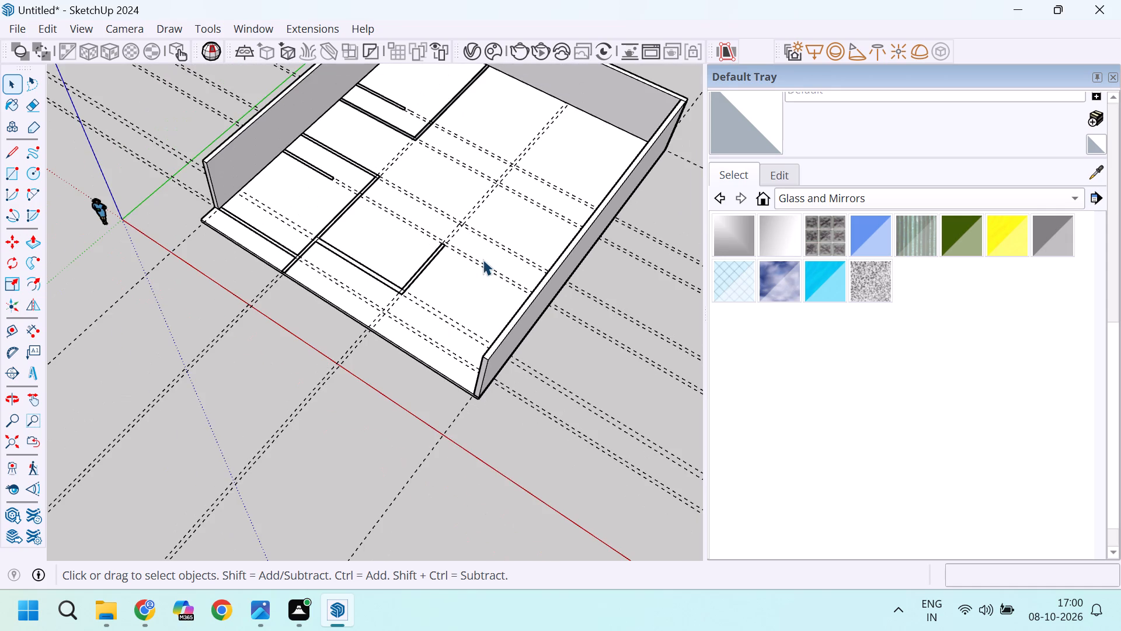
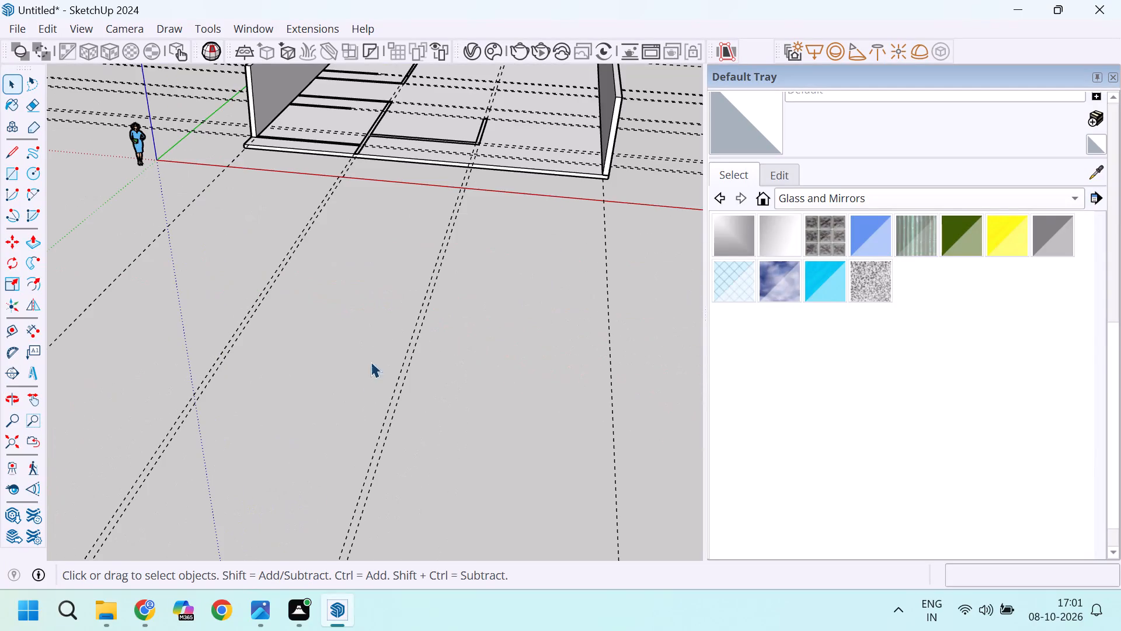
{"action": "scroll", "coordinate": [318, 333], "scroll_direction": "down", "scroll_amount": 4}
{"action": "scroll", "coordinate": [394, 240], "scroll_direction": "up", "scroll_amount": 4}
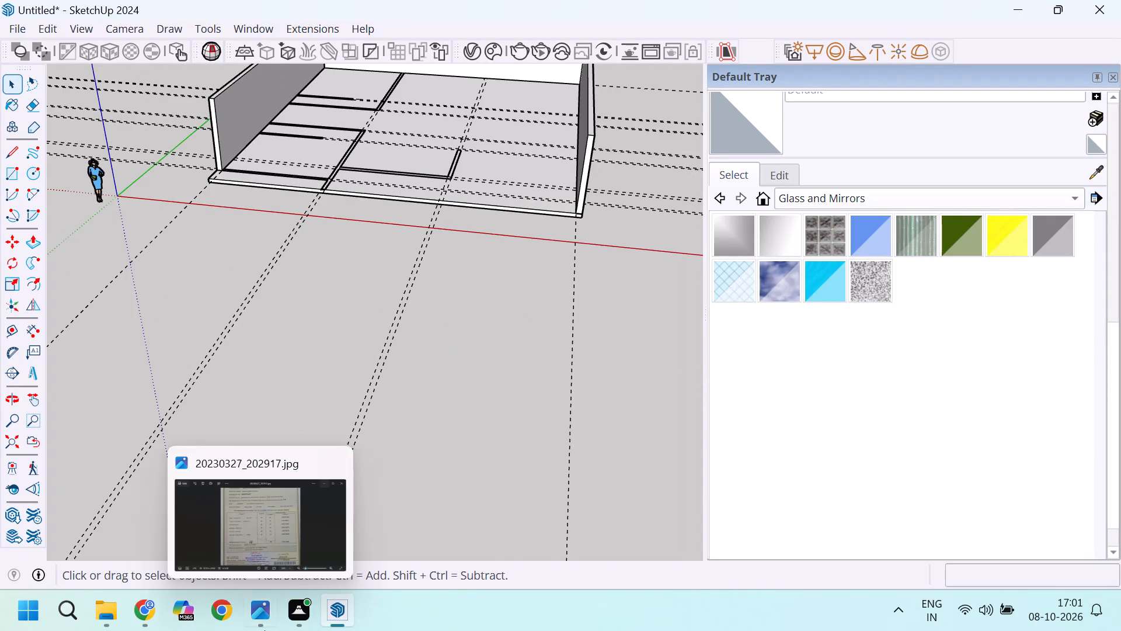
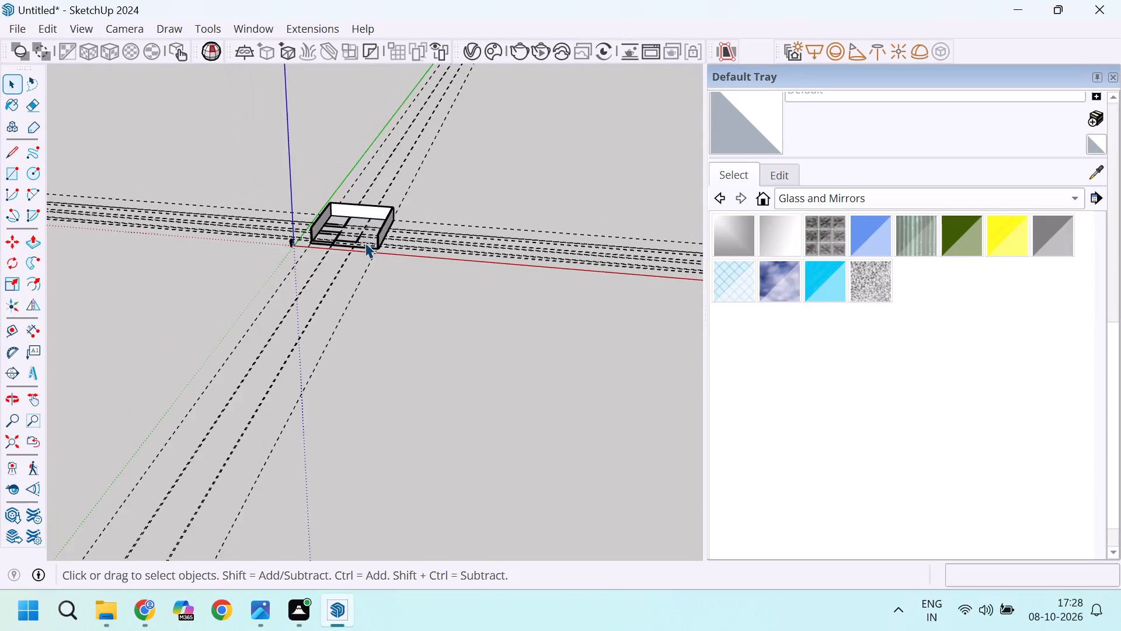
Close the Default Tray to enlarge the modelling area around the house.
{"action": "scroll", "coordinate": [340, 281], "scroll_direction": "up", "scroll_amount": 1}
{"action": "middle_click_drag", "start_coordinate": [340, 282], "coordinate": [412, 230]}
{"action": "scroll", "coordinate": [405, 233], "scroll_direction": "up", "scroll_amount": 15}
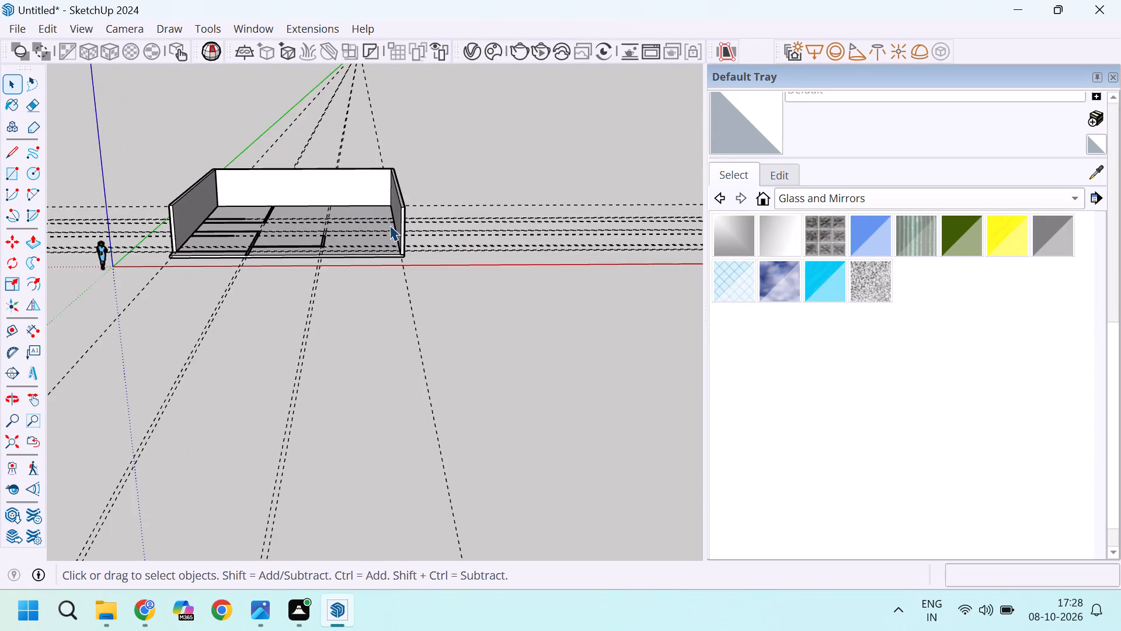
{"action": "scroll", "coordinate": [389, 225], "scroll_direction": "up", "scroll_amount": 2}
{"action": "middle_click_drag", "start_coordinate": [389, 226], "coordinate": [361, 234]}
{"action": "left_click", "coordinate": [1113, 76]}
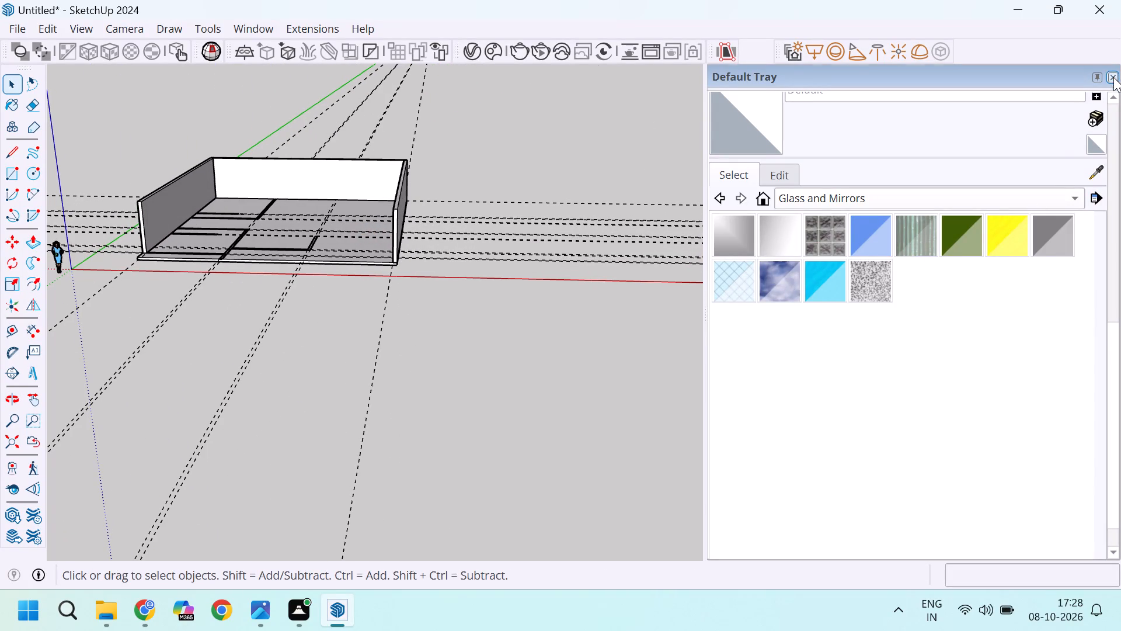
Draw a cross-wall rectangle about 6" by 4' from the free end of the rear short wall strip to the parallel wall strip in front.
{"action": "scroll", "coordinate": [516, 178], "scroll_direction": "up", "scroll_amount": 4}
{"action": "middle_click_drag", "start_coordinate": [318, 237], "coordinate": [297, 330]}
{"action": "scroll", "coordinate": [582, 239], "scroll_direction": "up", "scroll_amount": 3}
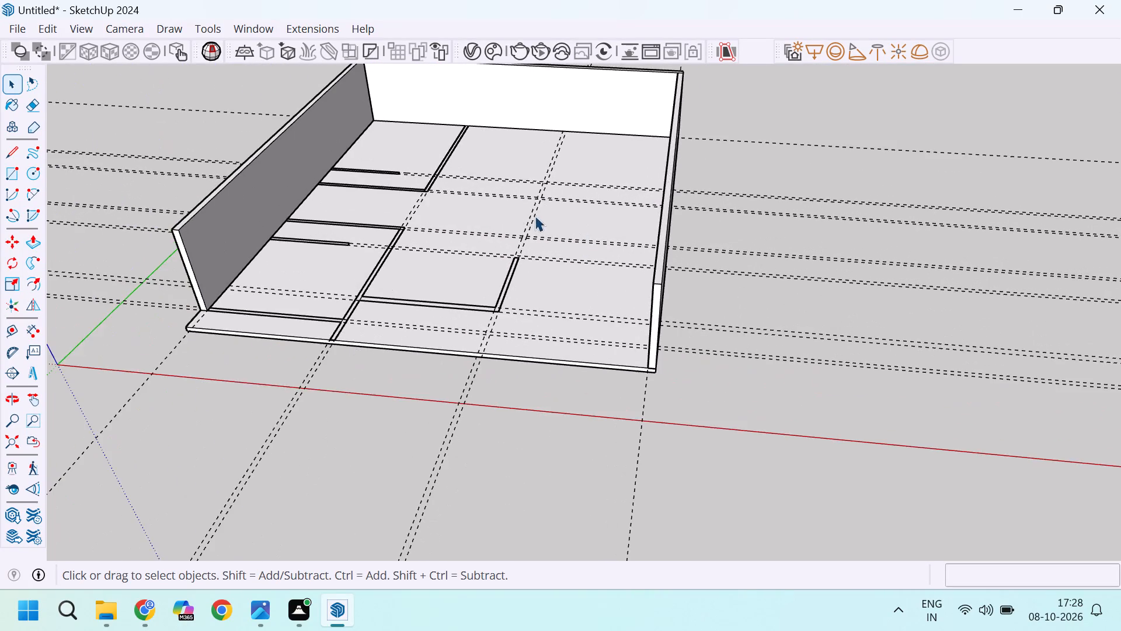
{"action": "scroll", "coordinate": [505, 216], "scroll_direction": "up", "scroll_amount": 2}
{"action": "scroll", "coordinate": [358, 181], "scroll_direction": "up", "scroll_amount": 5}
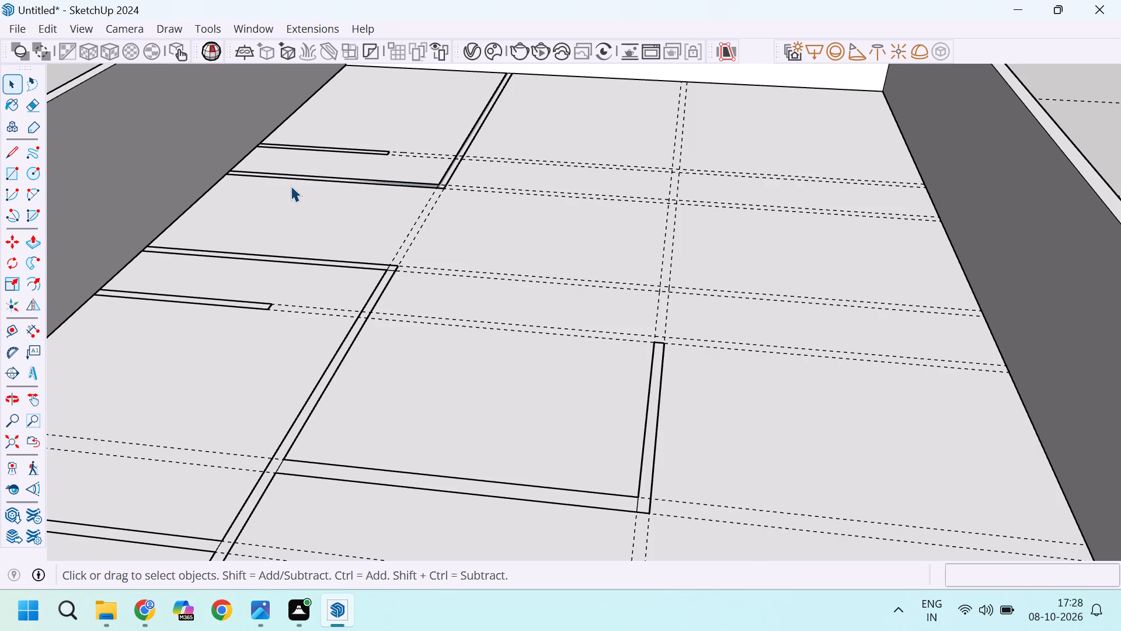
{"action": "scroll", "coordinate": [291, 186], "scroll_direction": "down", "scroll_amount": 3}
{"action": "scroll", "coordinate": [287, 164], "scroll_direction": "up", "scroll_amount": 5}
{"action": "middle_click_drag", "start_coordinate": [388, 175], "coordinate": [382, 227]}
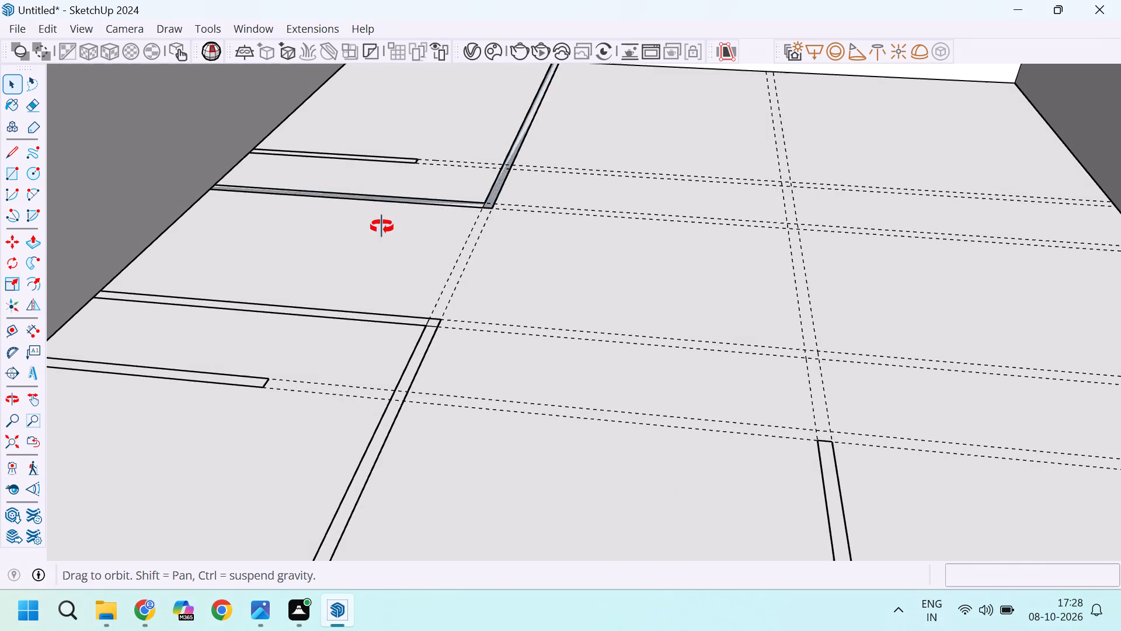
{"action": "middle_click_drag", "start_coordinate": [382, 227], "coordinate": [378, 249]}
{"action": "scroll", "coordinate": [447, 157], "scroll_direction": "up", "scroll_amount": 4}
{"action": "scroll", "coordinate": [361, 186], "scroll_direction": "down", "scroll_amount": 4}
{"action": "scroll", "coordinate": [387, 160], "scroll_direction": "up", "scroll_amount": 7}
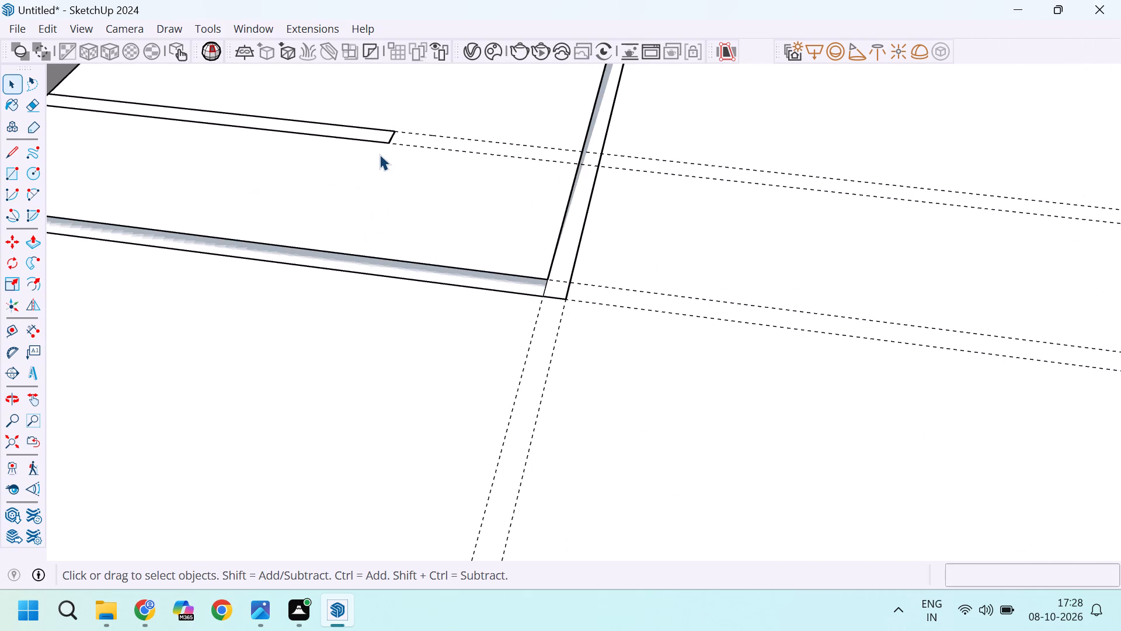
{"action": "scroll", "coordinate": [380, 154], "scroll_direction": "up", "scroll_amount": 4}
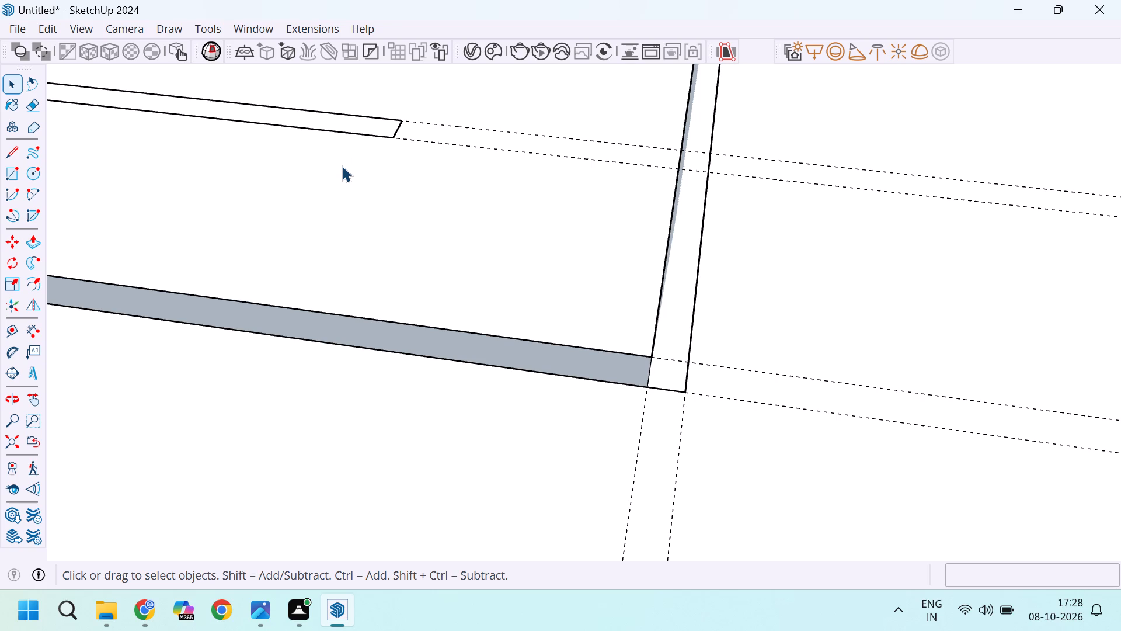
{"action": "scroll", "coordinate": [414, 222], "scroll_direction": "down", "scroll_amount": 4}
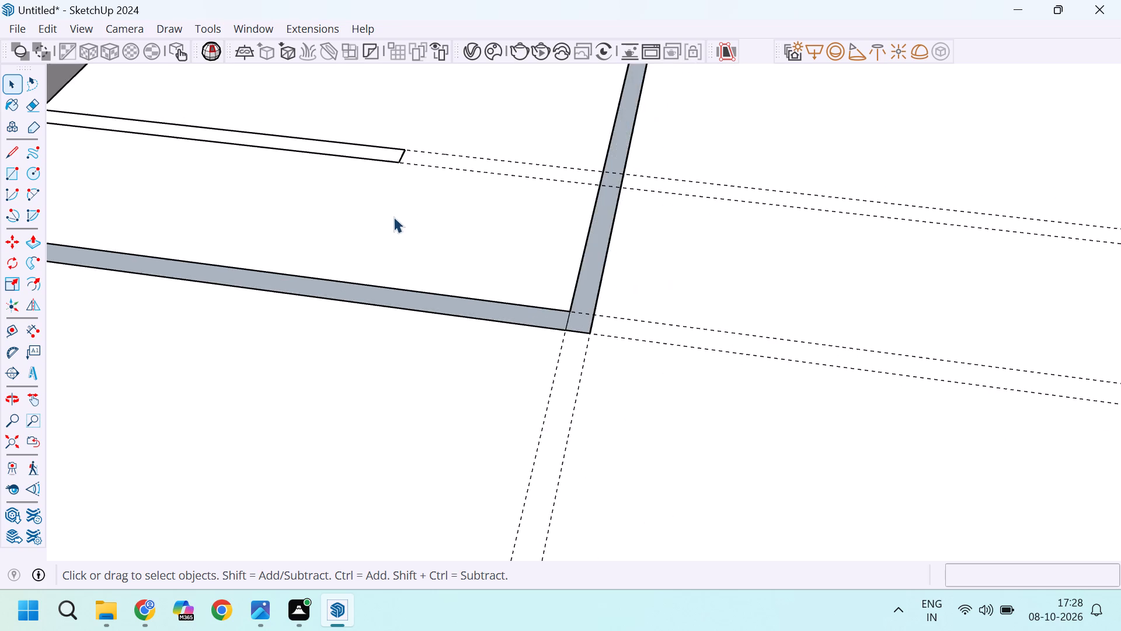
{"action": "scroll", "coordinate": [365, 188], "scroll_direction": "up", "scroll_amount": 9}
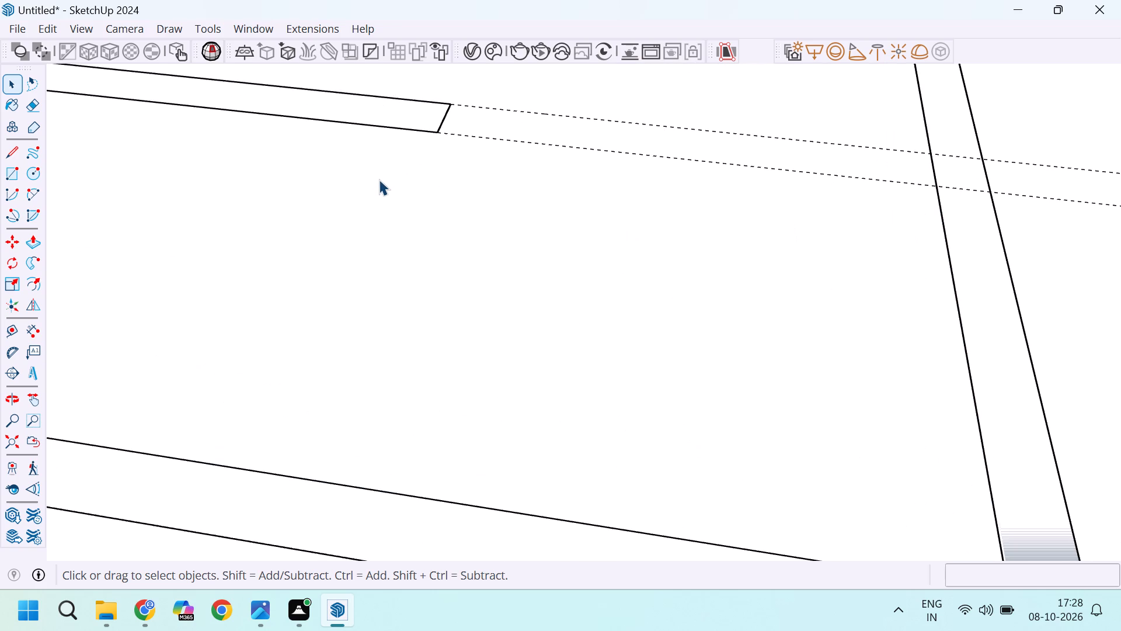
{"action": "key", "text": "r"}
{"action": "left_click", "coordinate": [436, 127]}
{"action": "scroll", "coordinate": [436, 127], "scroll_direction": "down", "scroll_amount": 3}
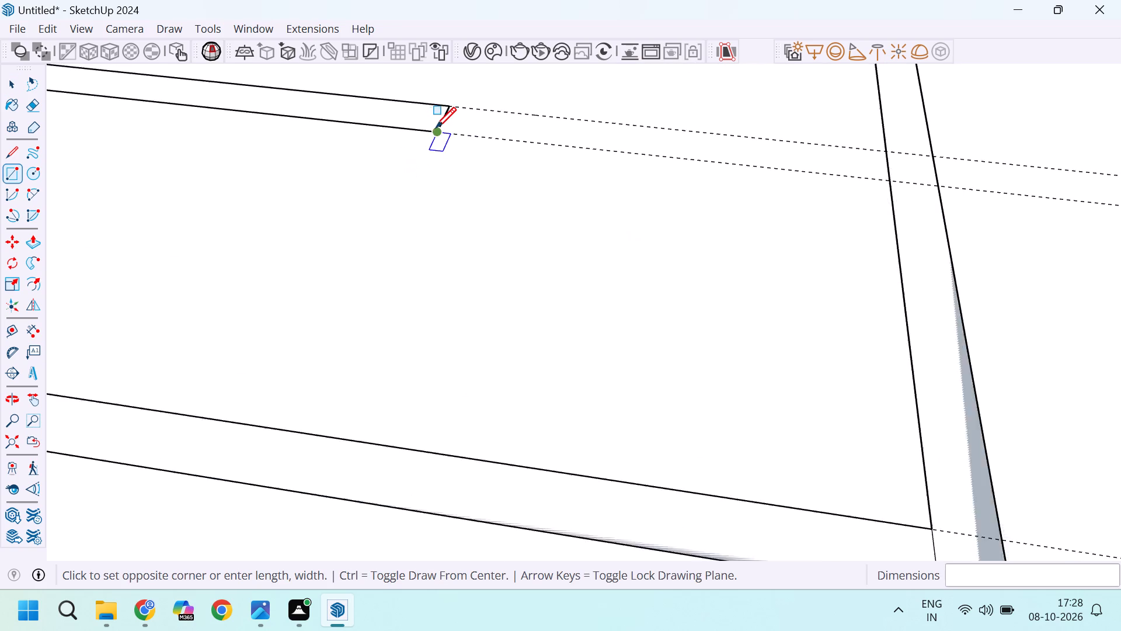
{"action": "scroll", "coordinate": [436, 127], "scroll_direction": "down", "scroll_amount": 4}
{"action": "scroll", "coordinate": [368, 248], "scroll_direction": "up", "scroll_amount": 7}
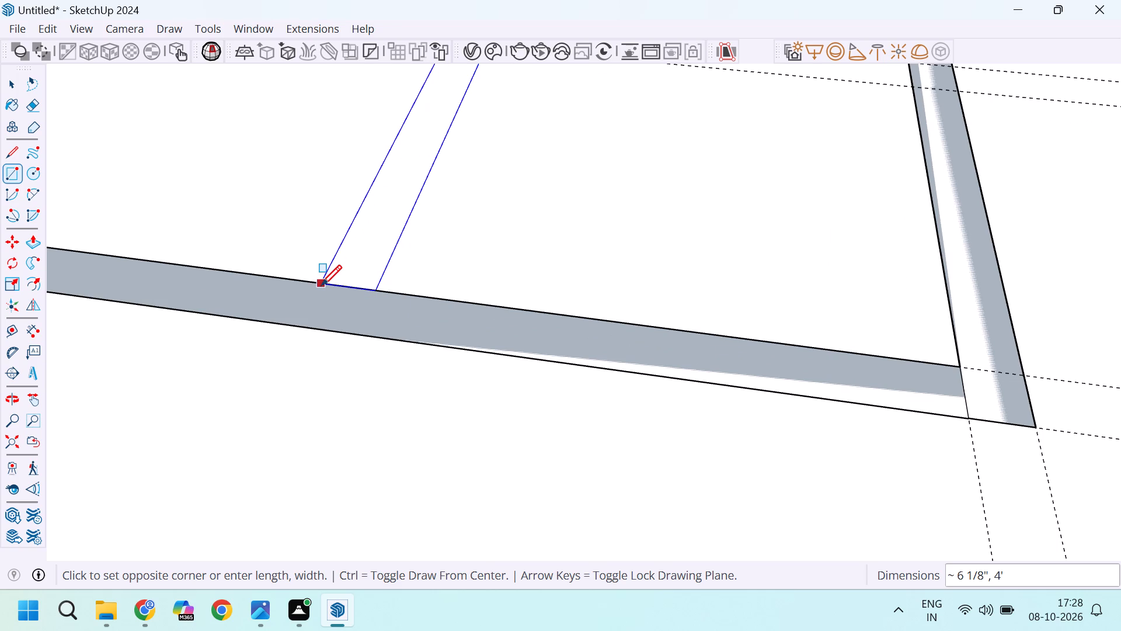
{"action": "scroll", "coordinate": [321, 285], "scroll_direction": "up", "scroll_amount": 9}
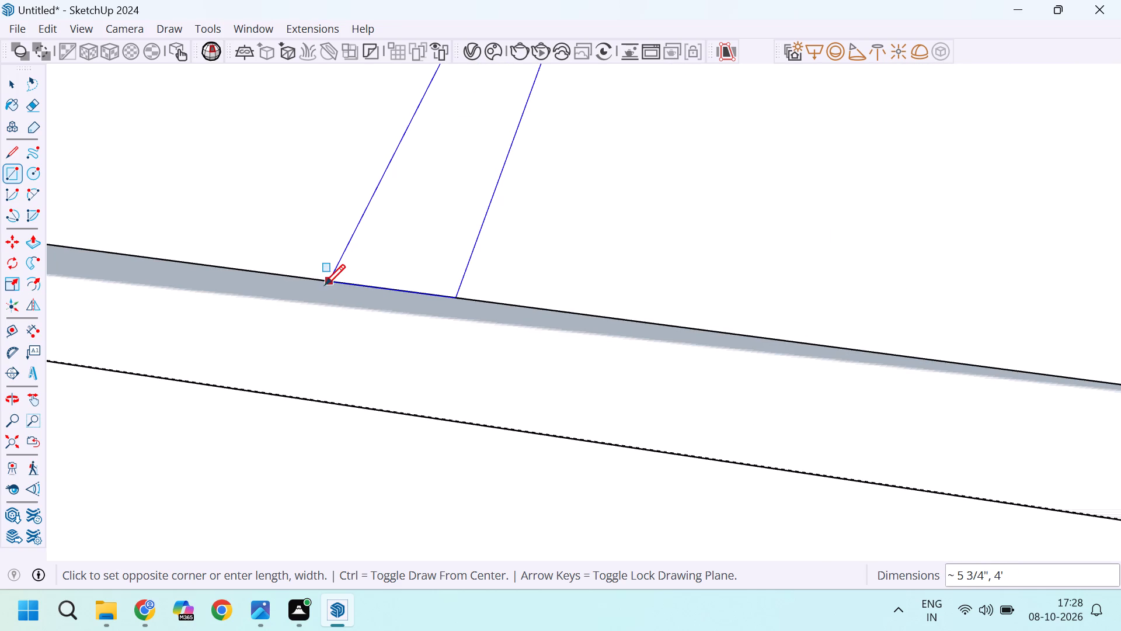
{"action": "scroll", "coordinate": [321, 284], "scroll_direction": "up", "scroll_amount": 6}
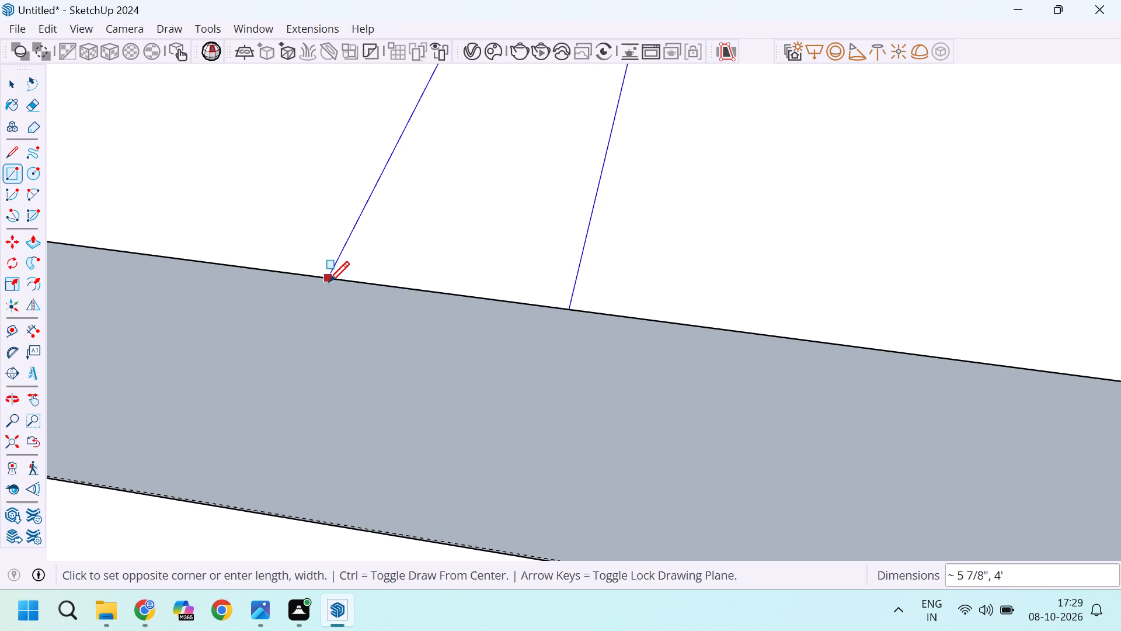
{"action": "left_click", "coordinate": [325, 282]}
Draw a cross-wall rectangle about 6" by 4' from the free end of the front short wall strip to the parallel wall strip behind.
{"action": "scroll", "coordinate": [398, 294], "scroll_direction": "down", "scroll_amount": 2}
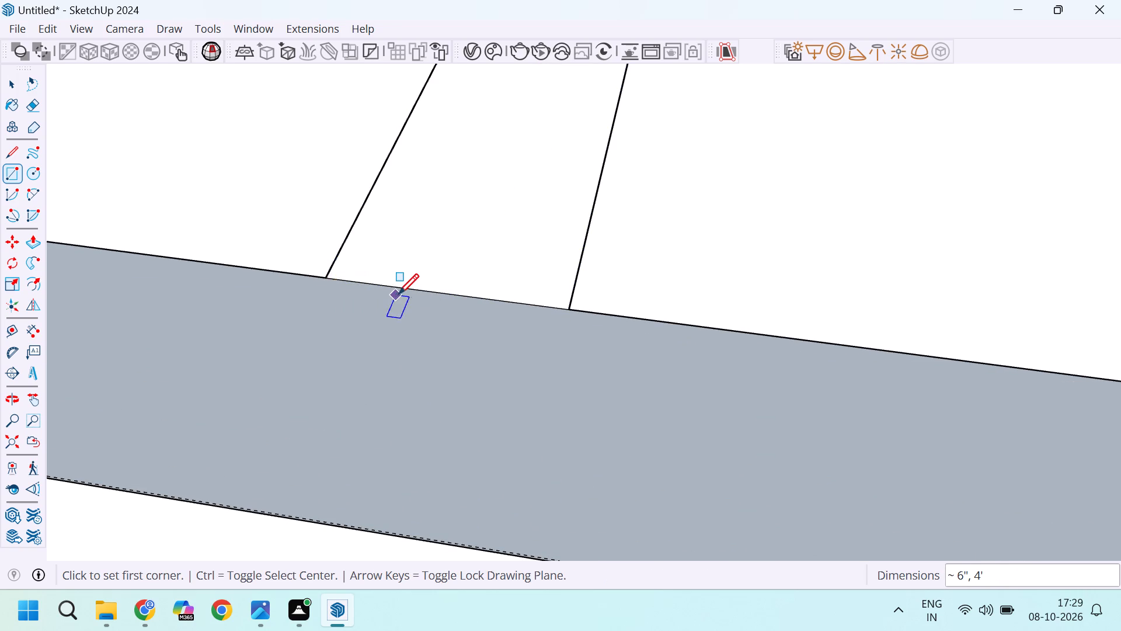
{"action": "scroll", "coordinate": [398, 294], "scroll_direction": "down", "scroll_amount": 20}
{"action": "scroll", "coordinate": [398, 294], "scroll_direction": "down", "scroll_amount": 9}
{"action": "scroll", "coordinate": [321, 167], "scroll_direction": "down", "scroll_amount": 3}
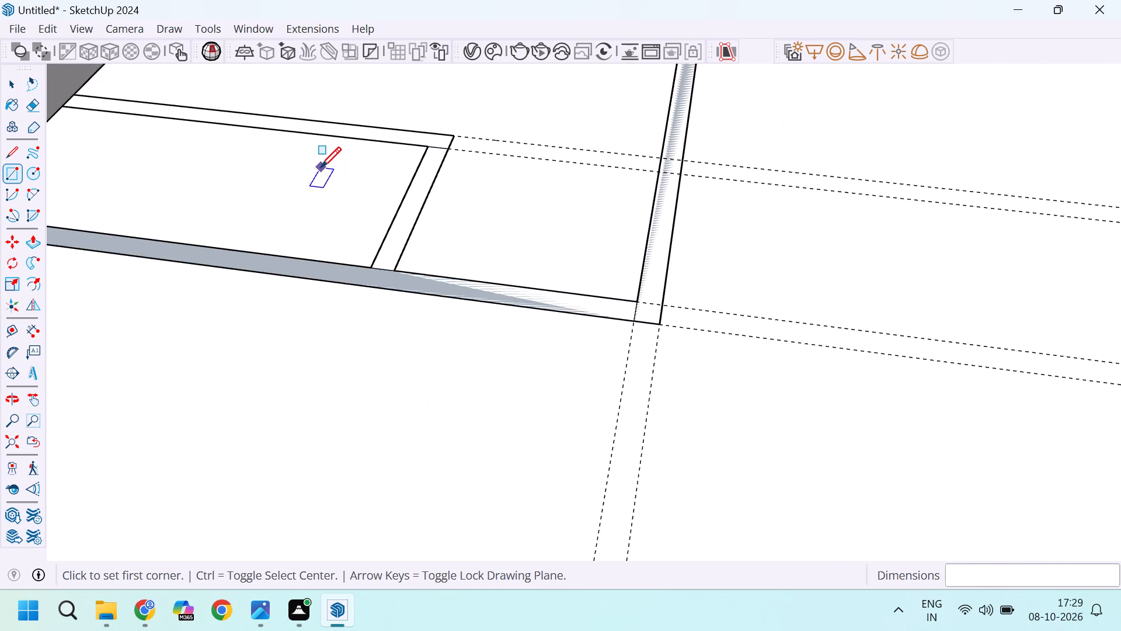
{"action": "scroll", "coordinate": [321, 167], "scroll_direction": "down", "scroll_amount": 19}
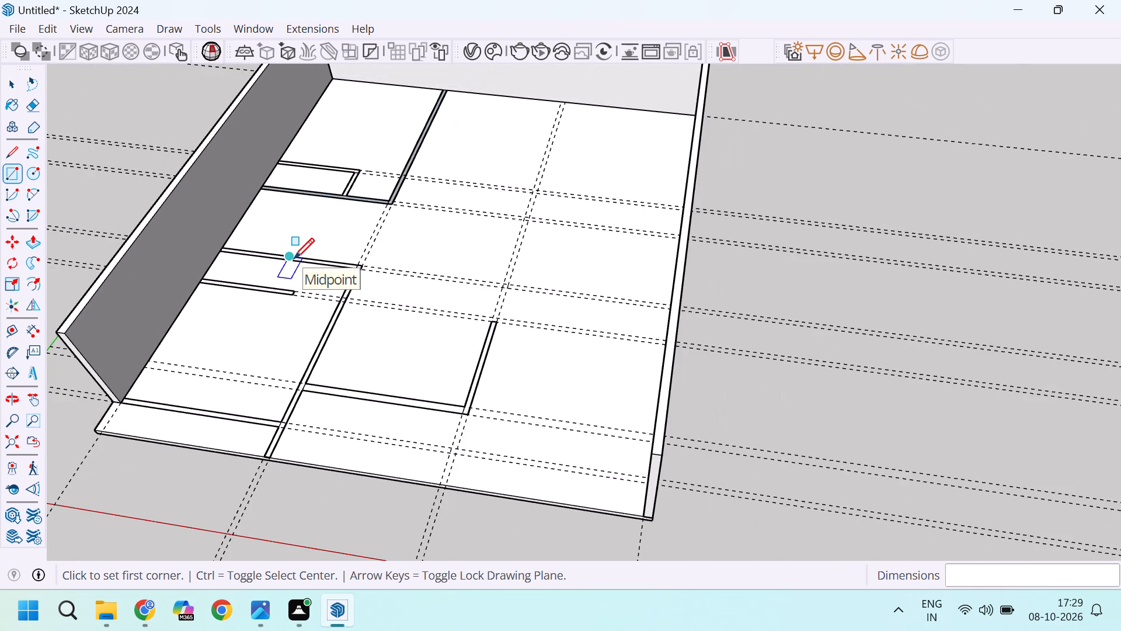
{"action": "scroll", "coordinate": [294, 258], "scroll_direction": "up", "scroll_amount": 9}
{"action": "scroll", "coordinate": [282, 323], "scroll_direction": "up", "scroll_amount": 10}
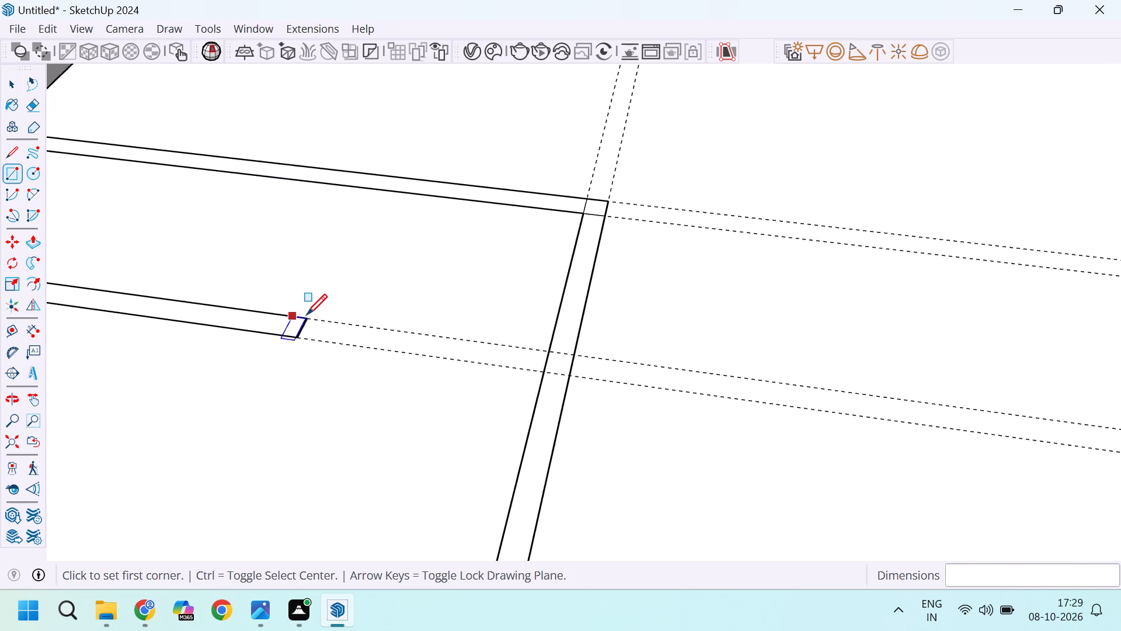
{"action": "left_click", "coordinate": [314, 317]}
{"action": "scroll", "coordinate": [304, 186], "scroll_direction": "up", "scroll_amount": 4}
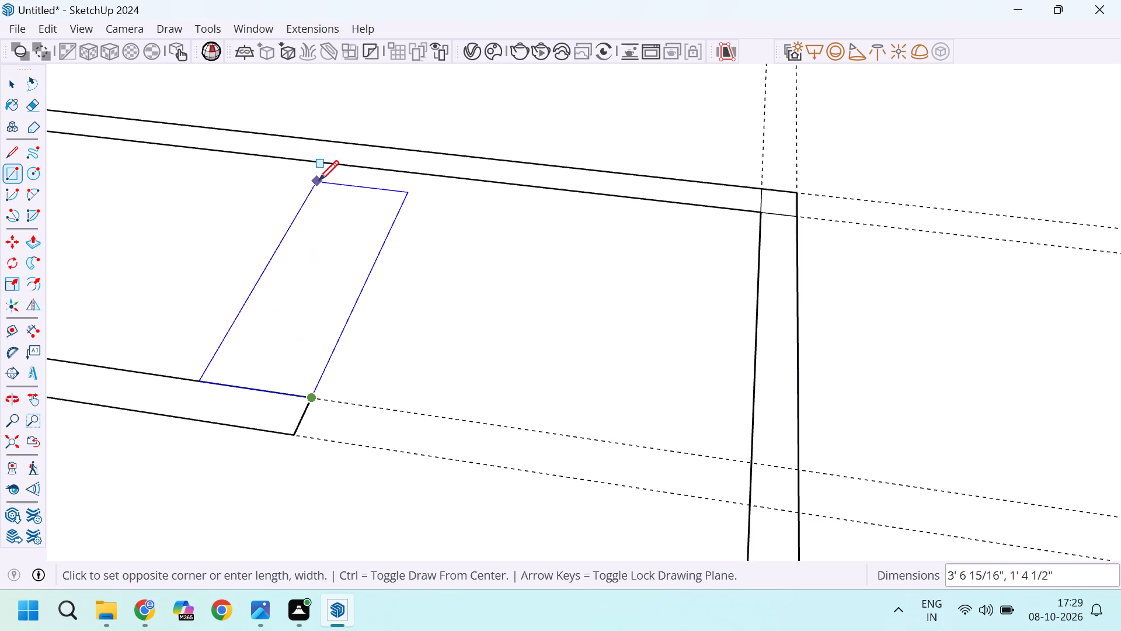
{"action": "scroll", "coordinate": [351, 163], "scroll_direction": "up", "scroll_amount": 9}
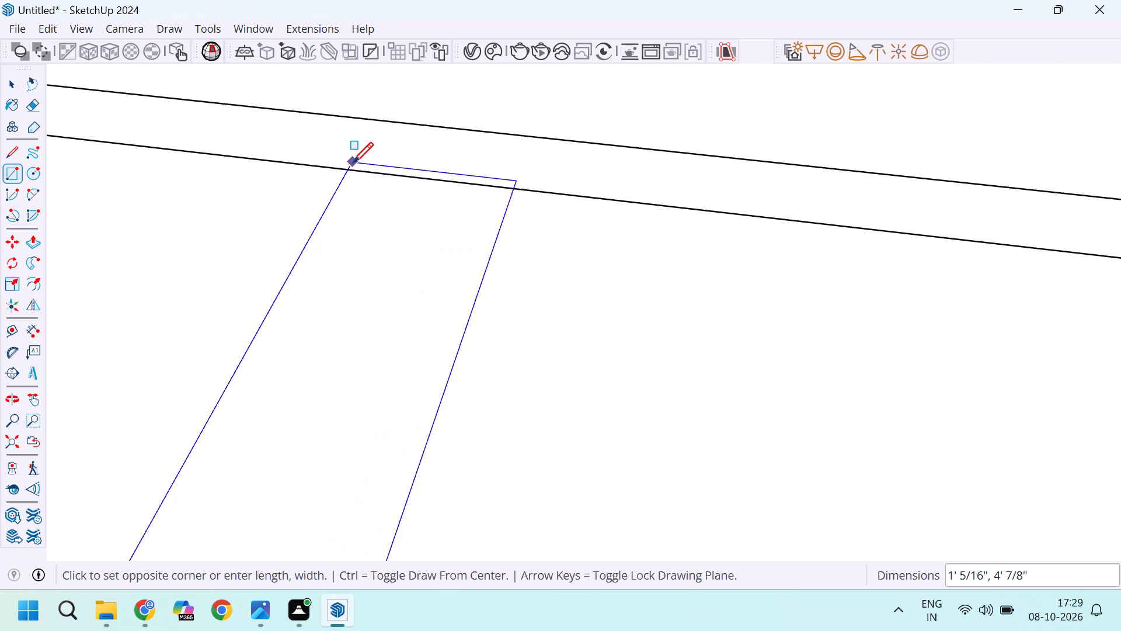
{"action": "scroll", "coordinate": [353, 162], "scroll_direction": "up", "scroll_amount": 4}
{"action": "scroll", "coordinate": [358, 175], "scroll_direction": "down", "scroll_amount": 3}
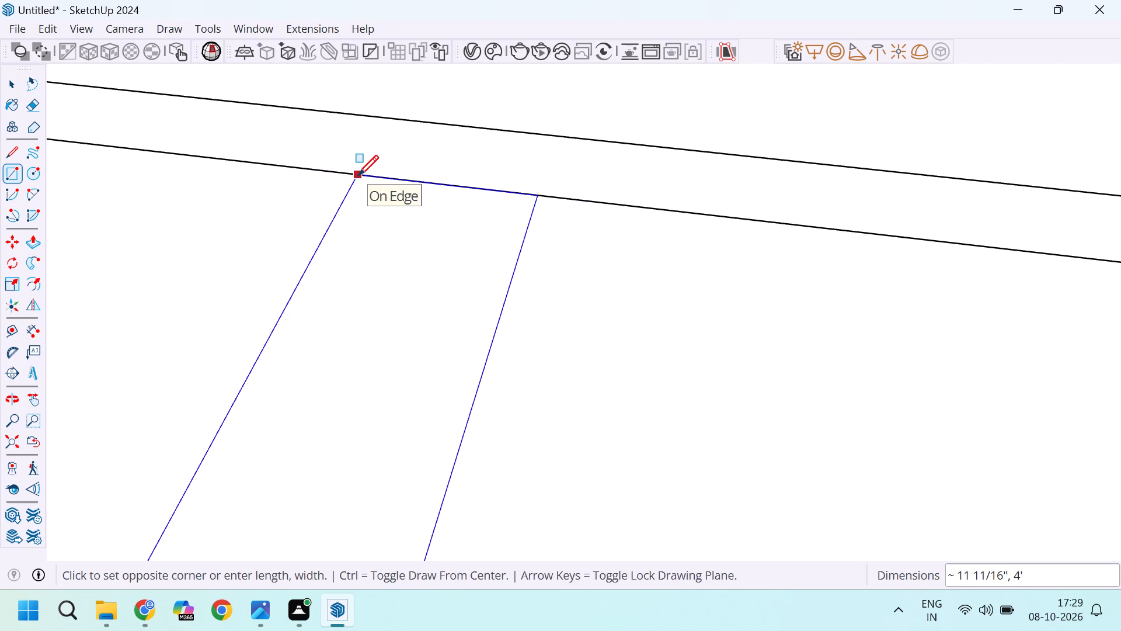
{"action": "scroll", "coordinate": [351, 175], "scroll_direction": "up", "scroll_amount": 9}
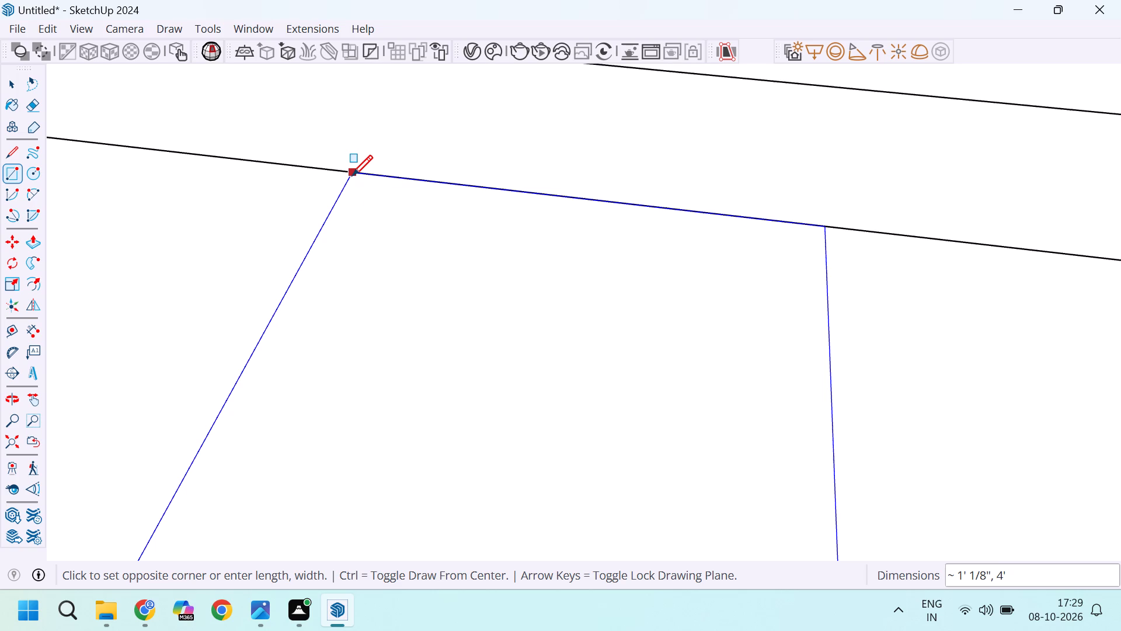
{"action": "scroll", "coordinate": [352, 175], "scroll_direction": "up", "scroll_amount": 3}
{"action": "scroll", "coordinate": [365, 175], "scroll_direction": "down", "scroll_amount": 7}
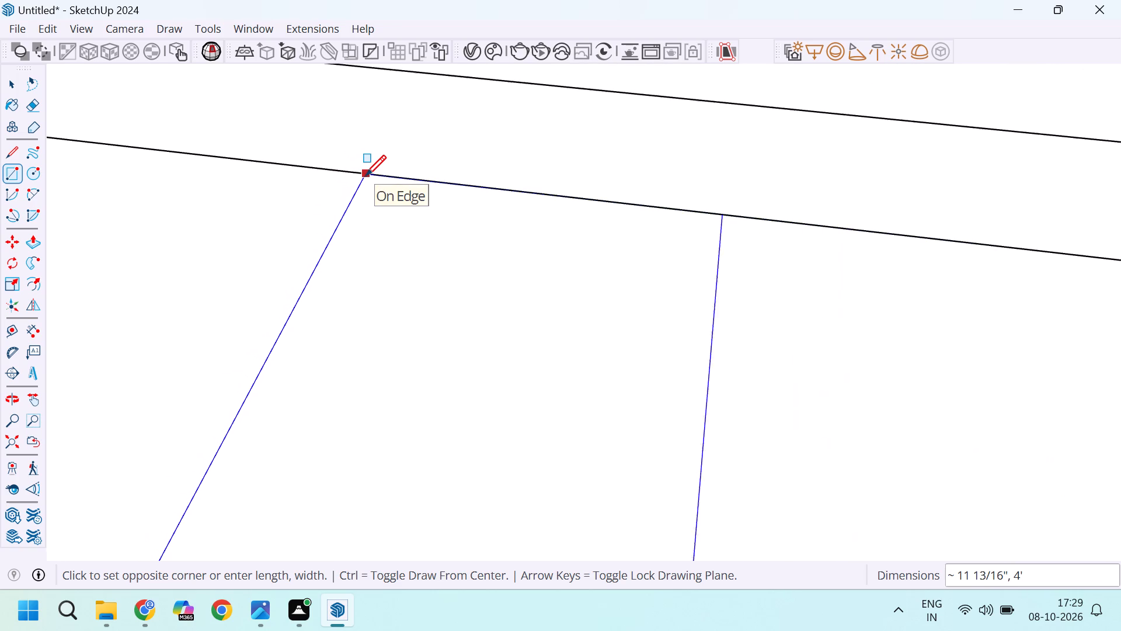
{"action": "scroll", "coordinate": [365, 175], "scroll_direction": "up", "scroll_amount": 5}
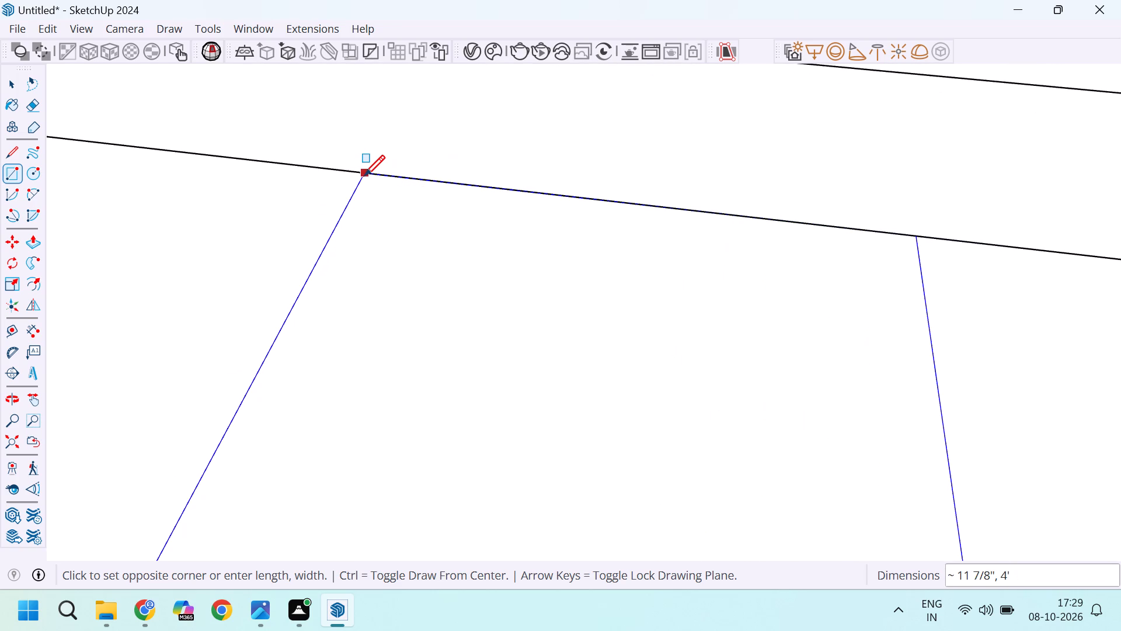
{"action": "scroll", "coordinate": [356, 175], "scroll_direction": "down", "scroll_amount": 3}
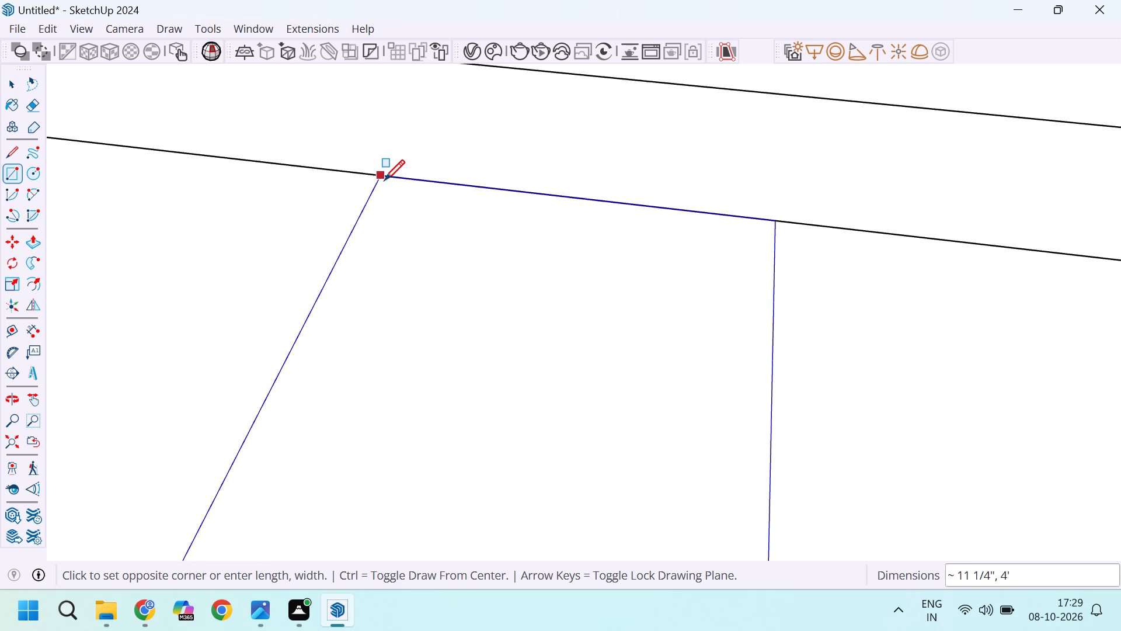
{"action": "scroll", "coordinate": [388, 178], "scroll_direction": "down", "scroll_amount": 8}
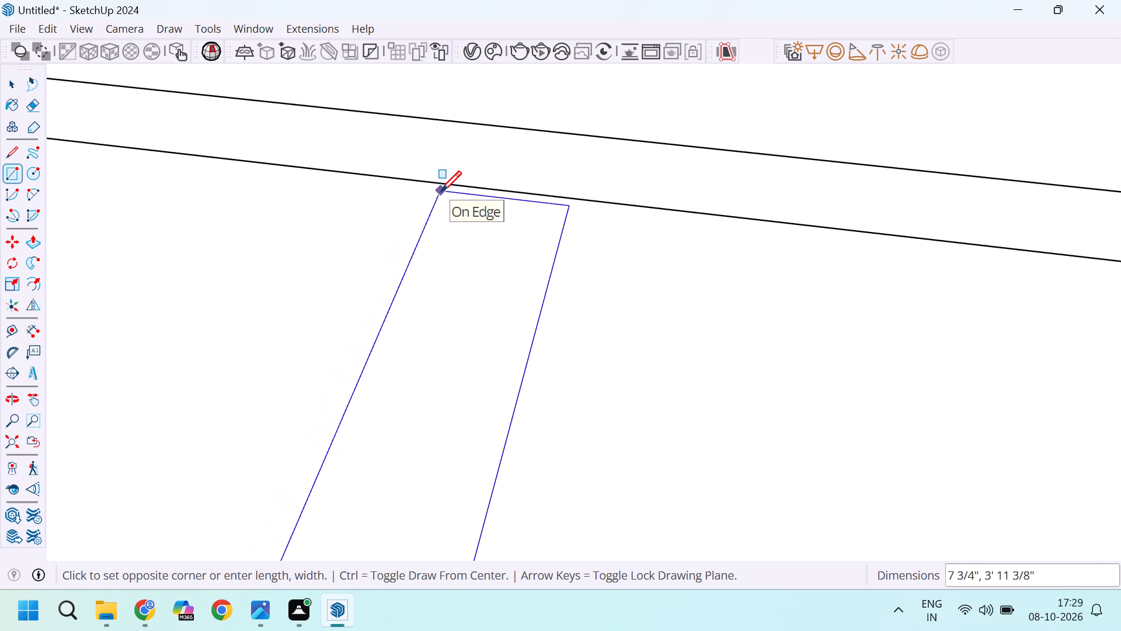
{"action": "scroll", "coordinate": [441, 191], "scroll_direction": "up", "scroll_amount": 8}
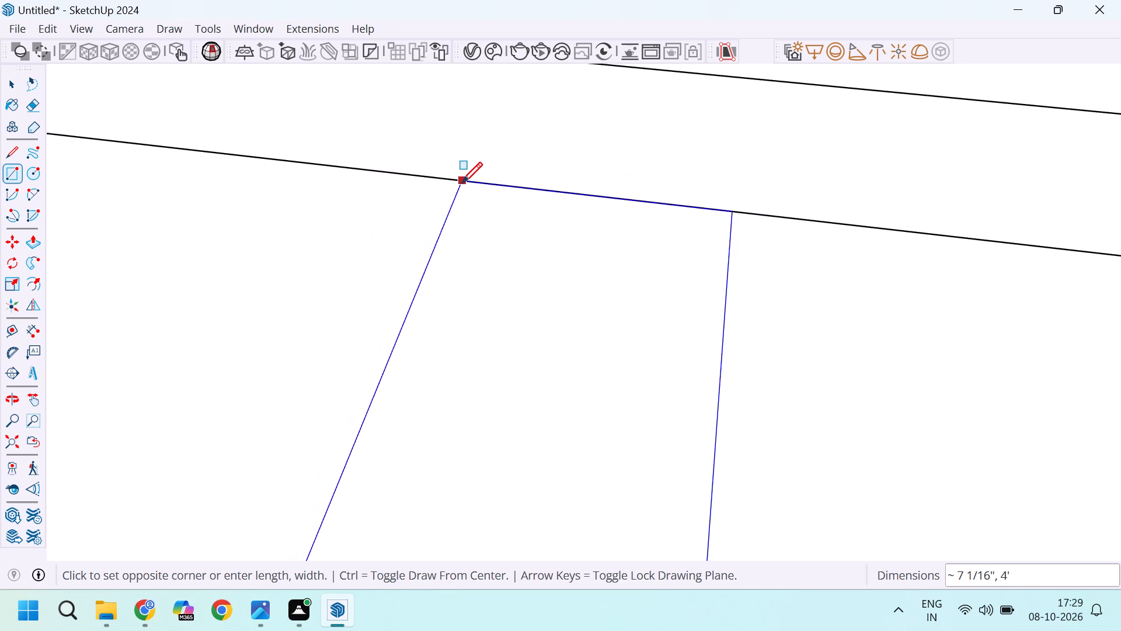
{"action": "scroll", "coordinate": [468, 183], "scroll_direction": "up", "scroll_amount": 5}
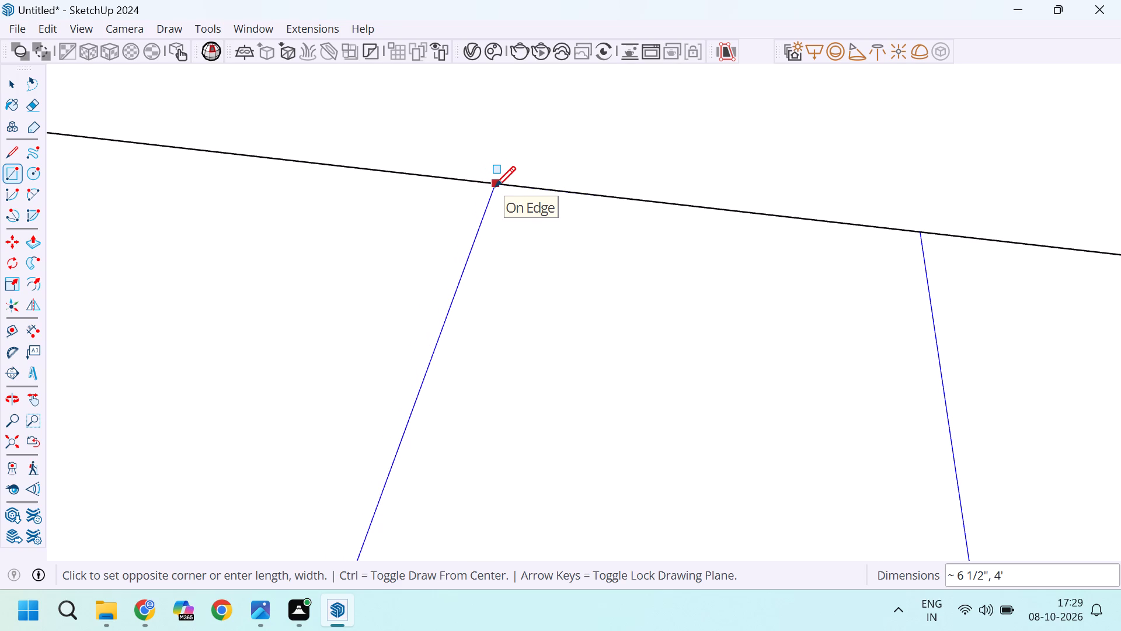
{"action": "scroll", "coordinate": [499, 186], "scroll_direction": "up", "scroll_amount": 9}
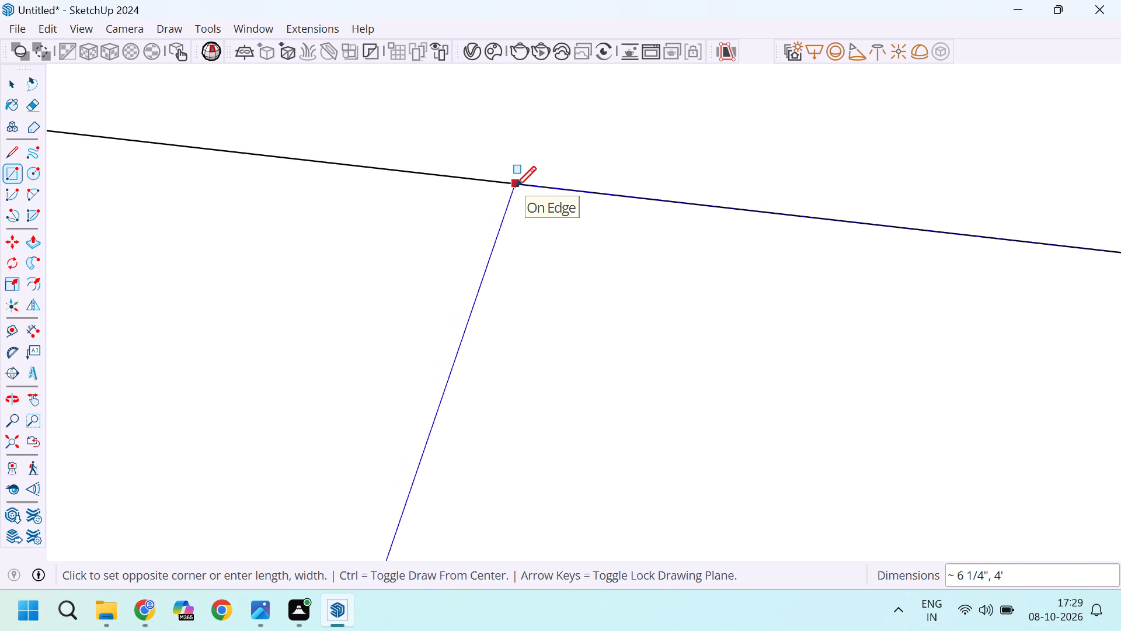
{"action": "scroll", "coordinate": [516, 186], "scroll_direction": "up", "scroll_amount": 1}
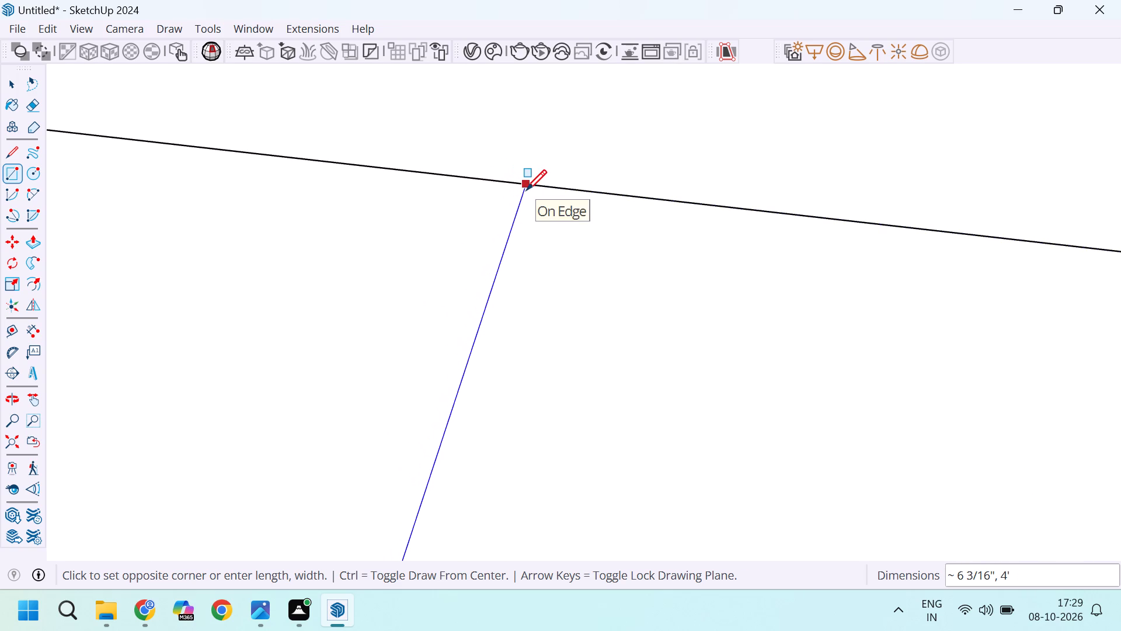
{"action": "left_click", "coordinate": [562, 188]}
Examine the interior wall outlines around the two small rooms along the side wall.
{"action": "scroll", "coordinate": [316, 182], "scroll_direction": "down", "scroll_amount": 13}
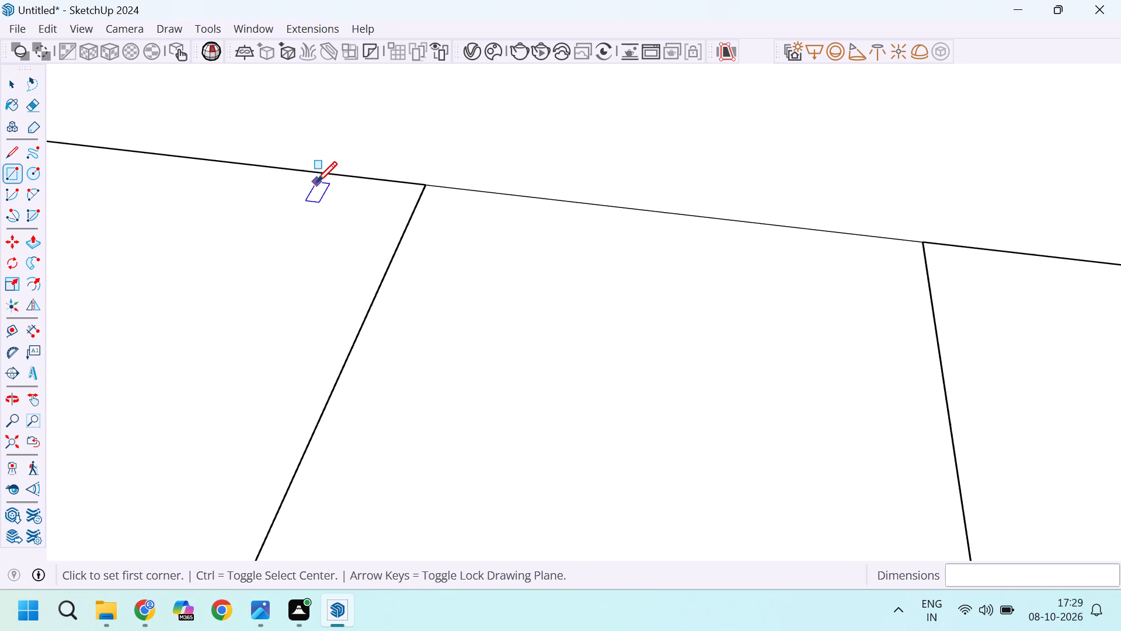
{"action": "scroll", "coordinate": [316, 182], "scroll_direction": "down", "scroll_amount": 20}
{"action": "scroll", "coordinate": [316, 182], "scroll_direction": "down", "scroll_amount": 18}
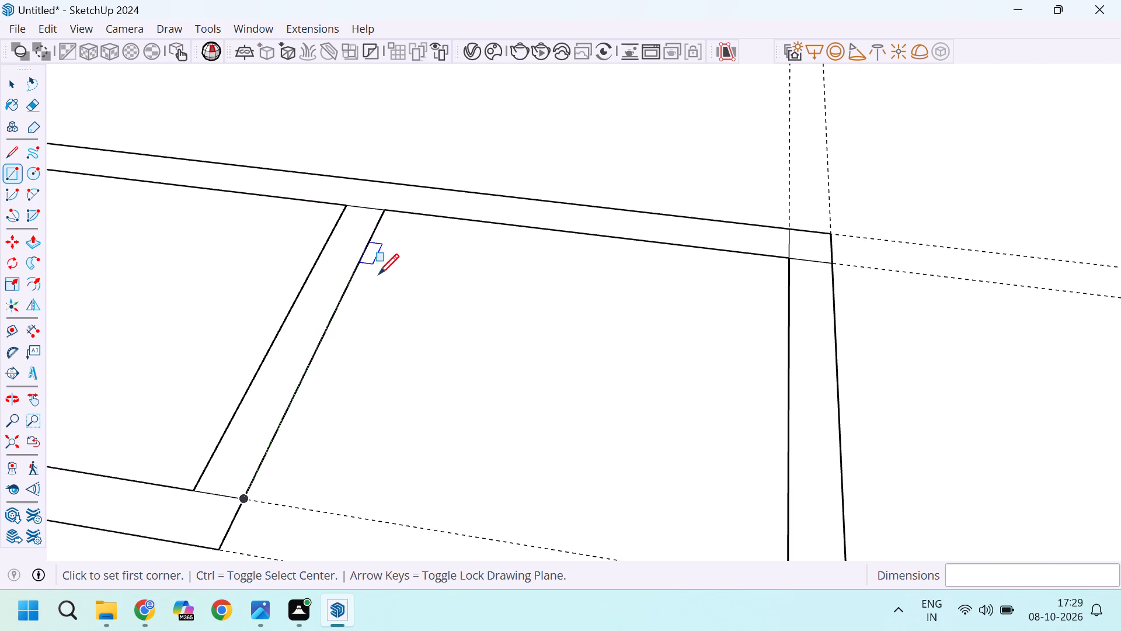
{"action": "scroll", "coordinate": [378, 274], "scroll_direction": "down", "scroll_amount": 8}
{"action": "middle_click_drag", "start_coordinate": [325, 328], "coordinate": [457, 273]}
{"action": "scroll", "coordinate": [462, 273], "scroll_direction": "up", "scroll_amount": 1}
{"action": "scroll", "coordinate": [457, 285], "scroll_direction": "down", "scroll_amount": 7}
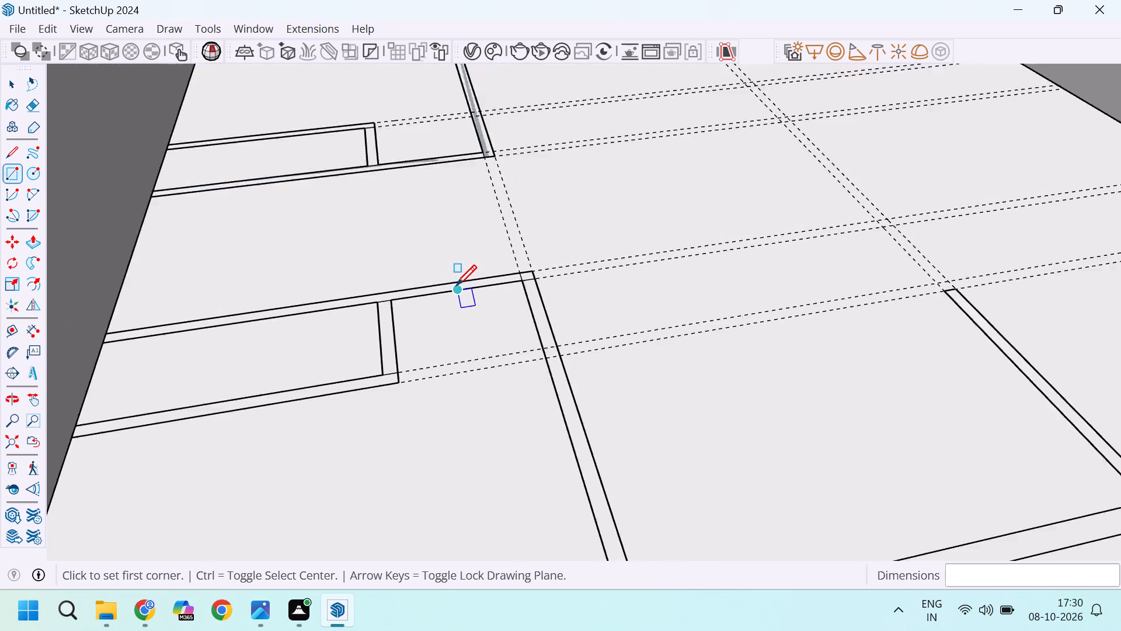
{"action": "scroll", "coordinate": [456, 285], "scroll_direction": "down", "scroll_amount": 9}
{"action": "scroll", "coordinate": [388, 309], "scroll_direction": "up", "scroll_amount": 8}
{"action": "scroll", "coordinate": [465, 254], "scroll_direction": "down", "scroll_amount": 2}
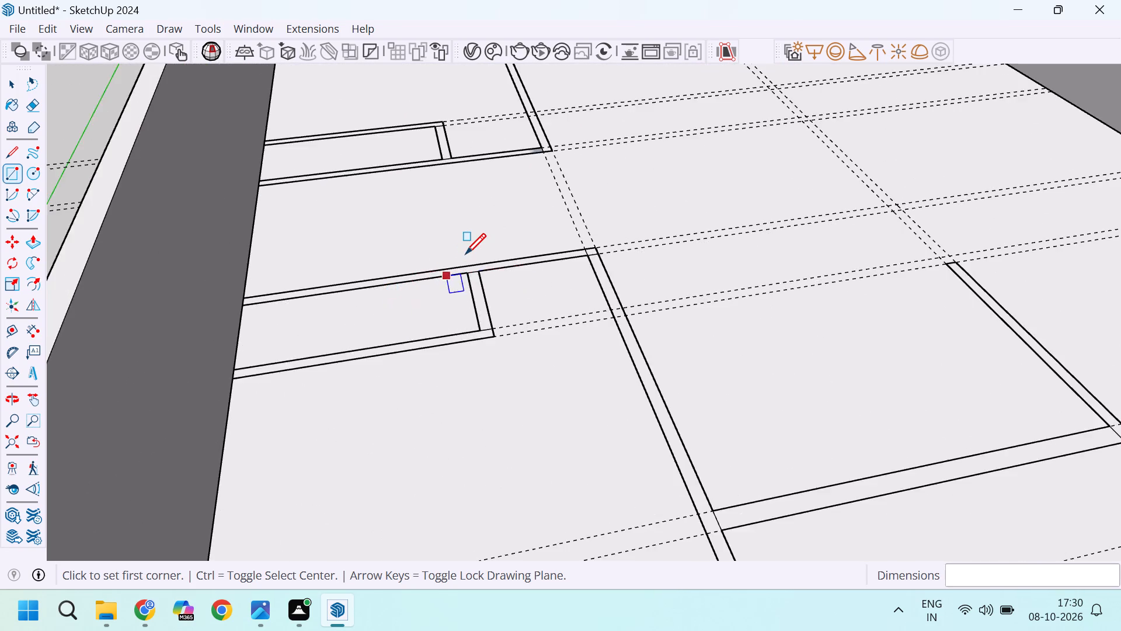
{"action": "scroll", "coordinate": [465, 254], "scroll_direction": "down", "scroll_amount": 8}
{"action": "scroll", "coordinate": [443, 291], "scroll_direction": "up", "scroll_amount": 11}
{"action": "scroll", "coordinate": [491, 265], "scroll_direction": "up", "scroll_amount": 4}
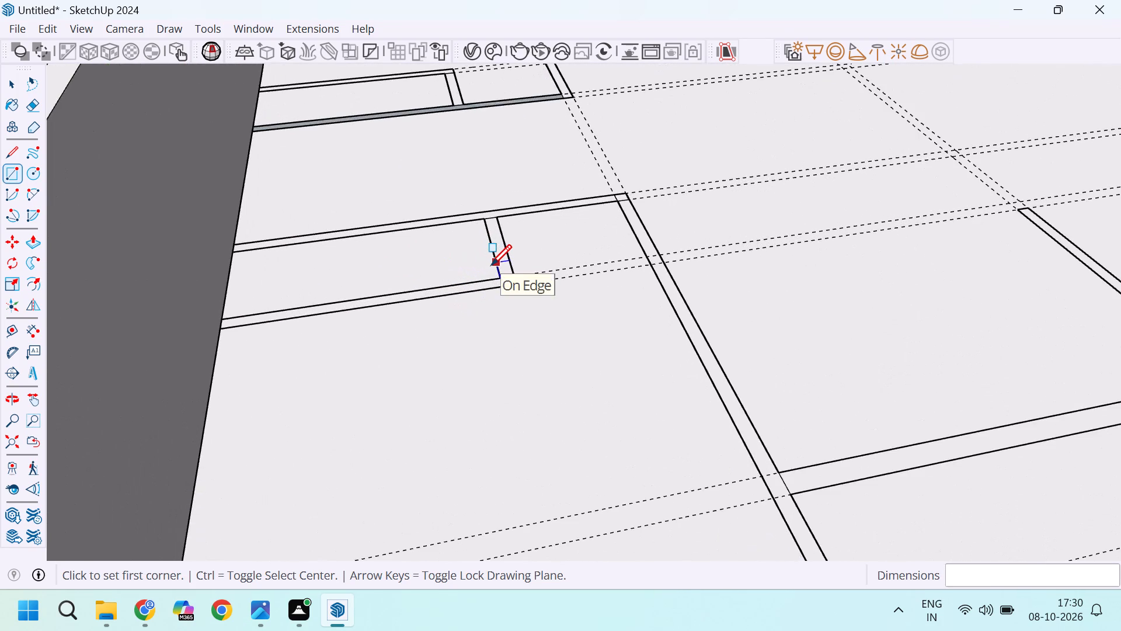
{"action": "scroll", "coordinate": [491, 265], "scroll_direction": "down", "scroll_amount": 5}
{"action": "scroll", "coordinate": [512, 211], "scroll_direction": "up", "scroll_amount": 3}
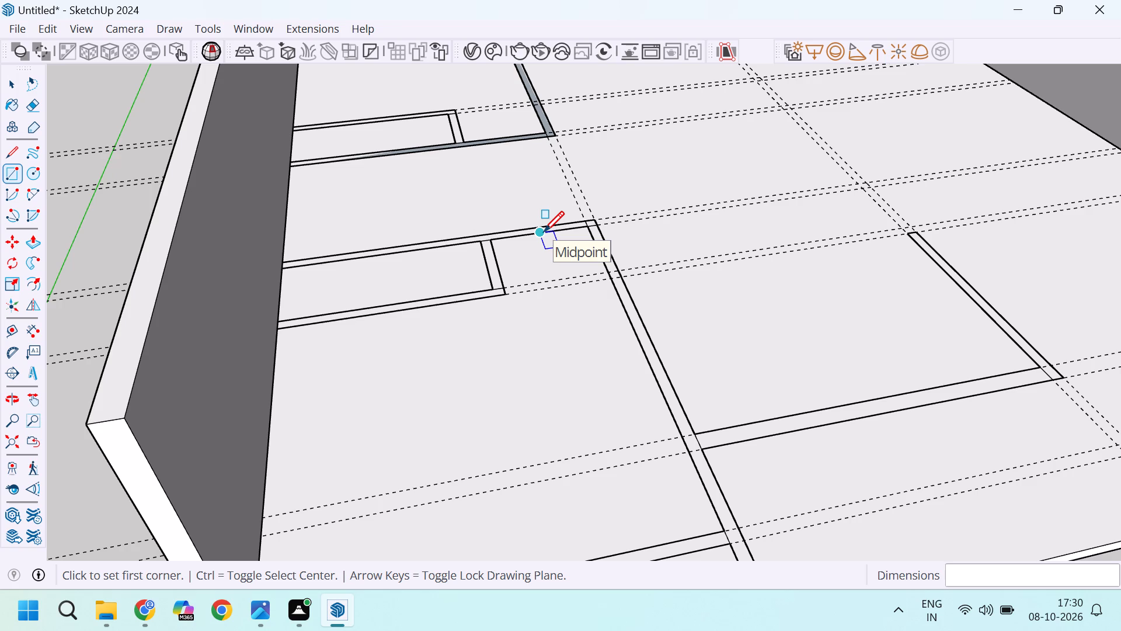
Examine the interior wall strips and layout guides across the slab, including the short strip's free end at the guide crossing.
{"action": "scroll", "coordinate": [514, 241], "scroll_direction": "up", "scroll_amount": 5}
{"action": "scroll", "coordinate": [462, 230], "scroll_direction": "up", "scroll_amount": 8}
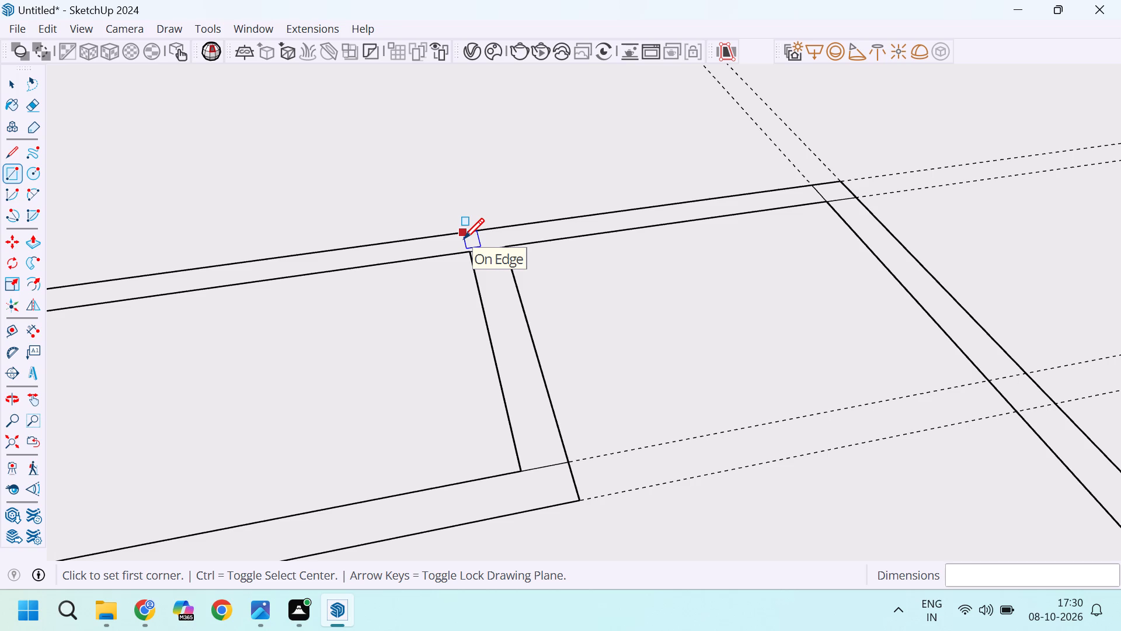
{"action": "scroll", "coordinate": [464, 238], "scroll_direction": "down", "scroll_amount": 8}
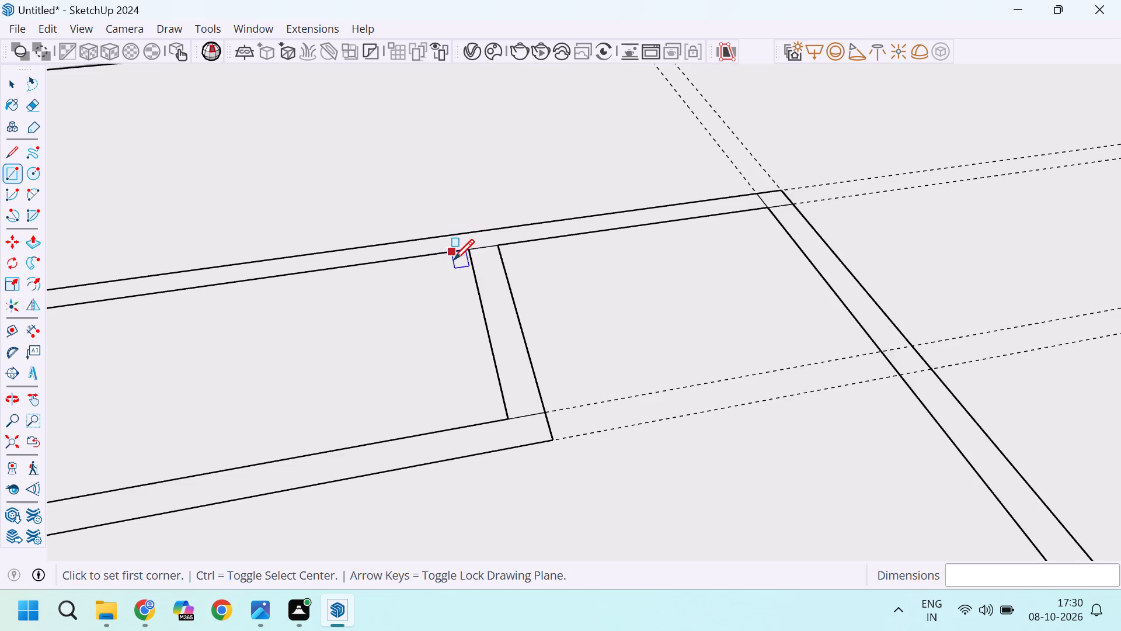
{"action": "scroll", "coordinate": [434, 264], "scroll_direction": "down", "scroll_amount": 11}
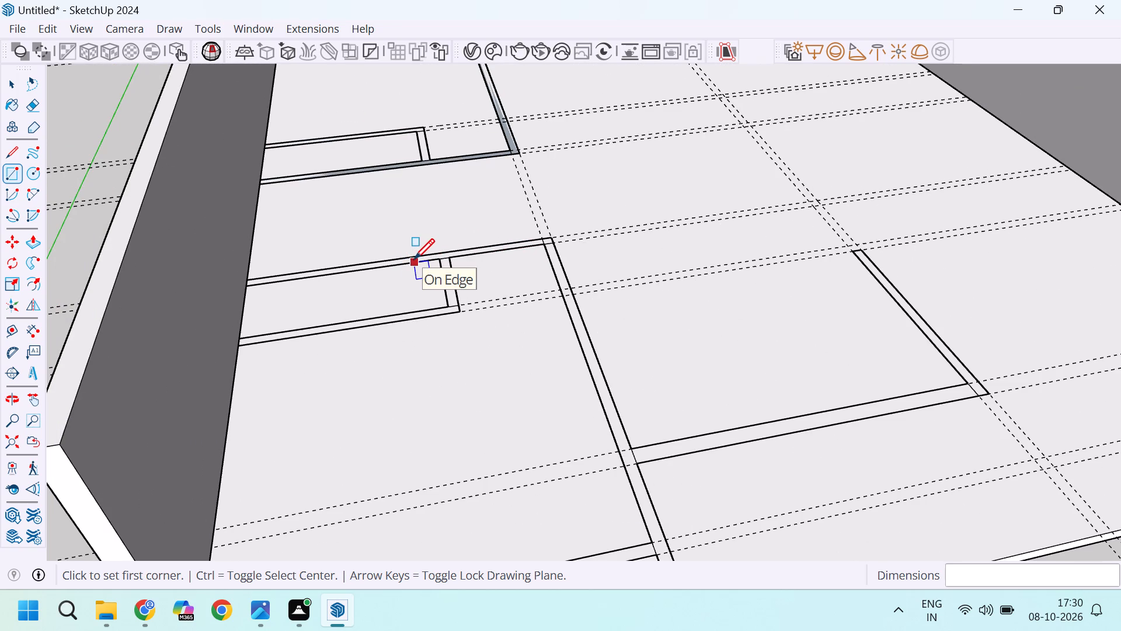
{"action": "scroll", "coordinate": [414, 259], "scroll_direction": "down", "scroll_amount": 6}
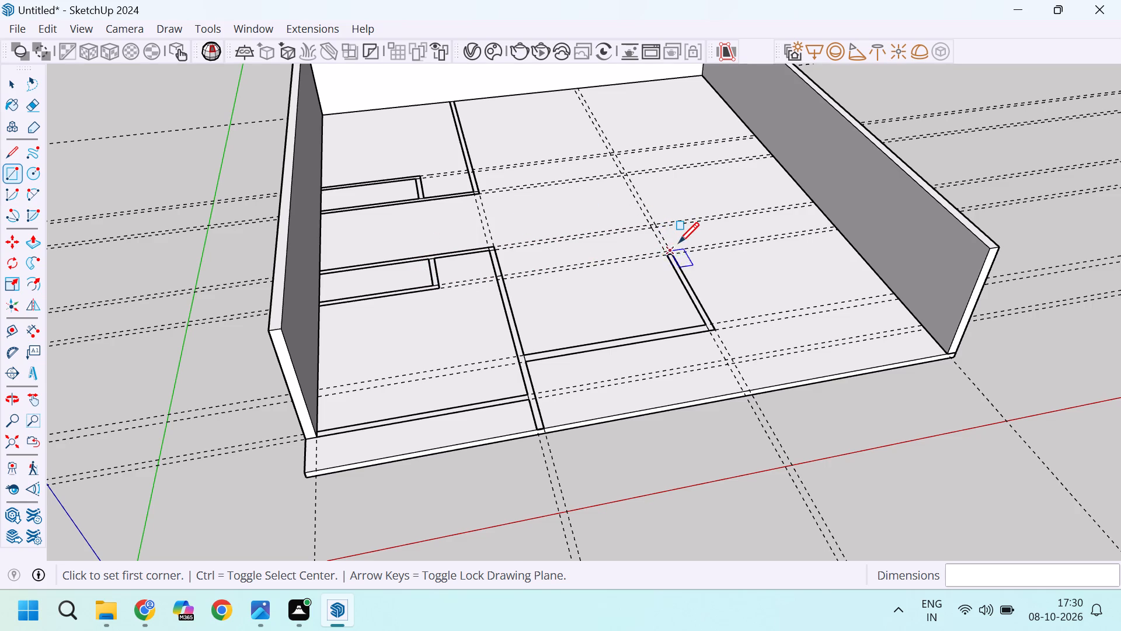
{"action": "scroll", "coordinate": [678, 242], "scroll_direction": "up", "scroll_amount": 9}
{"action": "scroll", "coordinate": [643, 274], "scroll_direction": "down", "scroll_amount": 4}
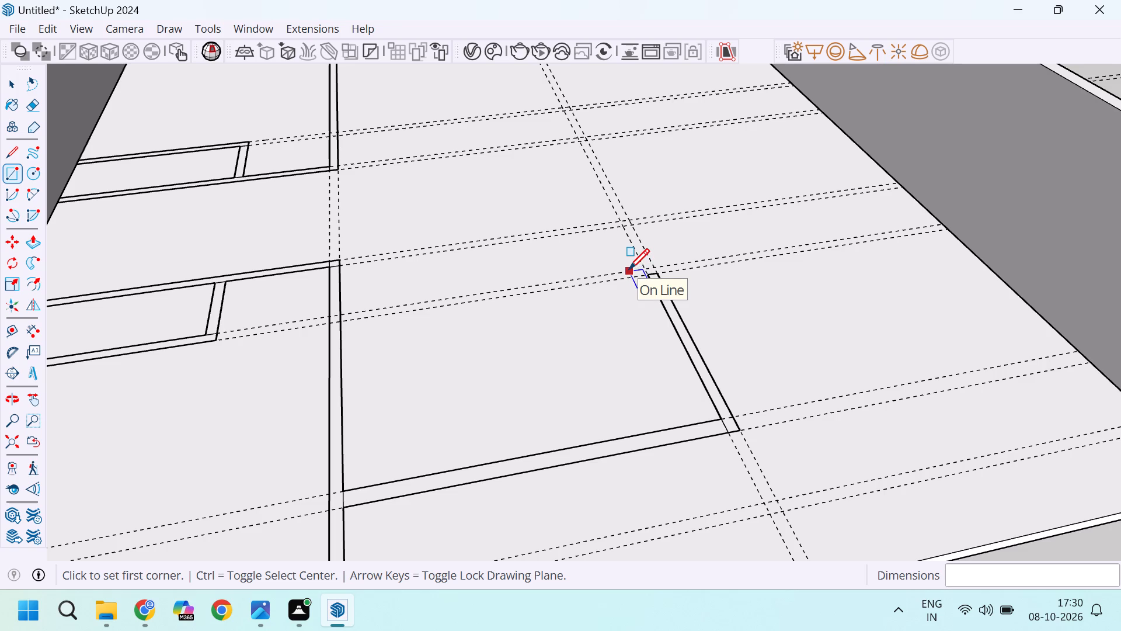
{"action": "scroll", "coordinate": [629, 269], "scroll_direction": "down", "scroll_amount": 3}
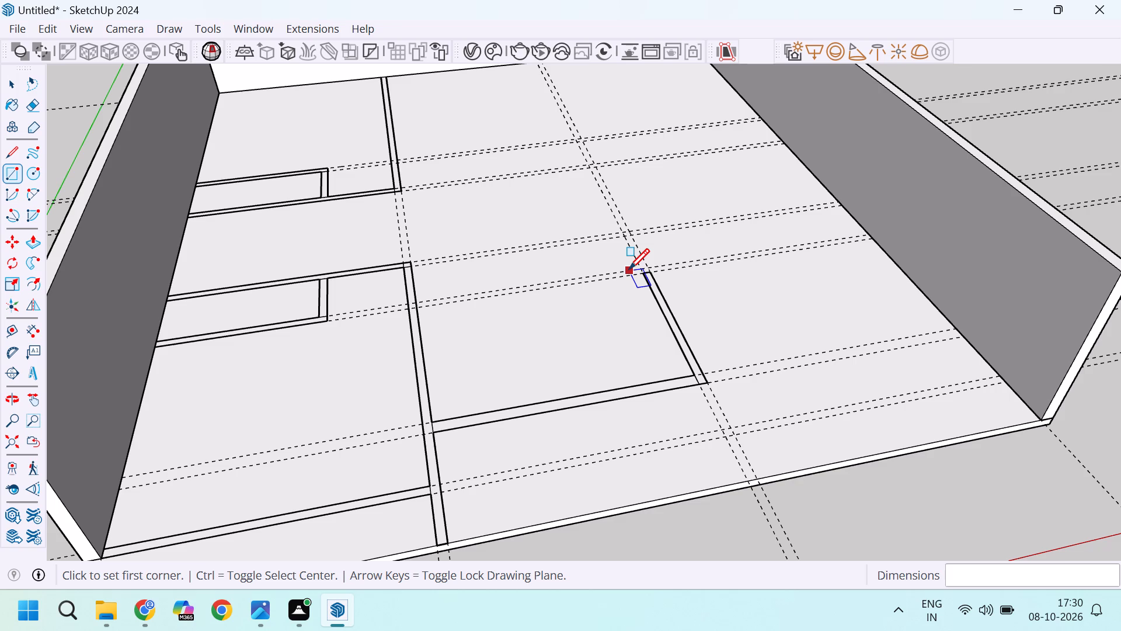
{"action": "scroll", "coordinate": [500, 233], "scroll_direction": "down", "scroll_amount": 6}
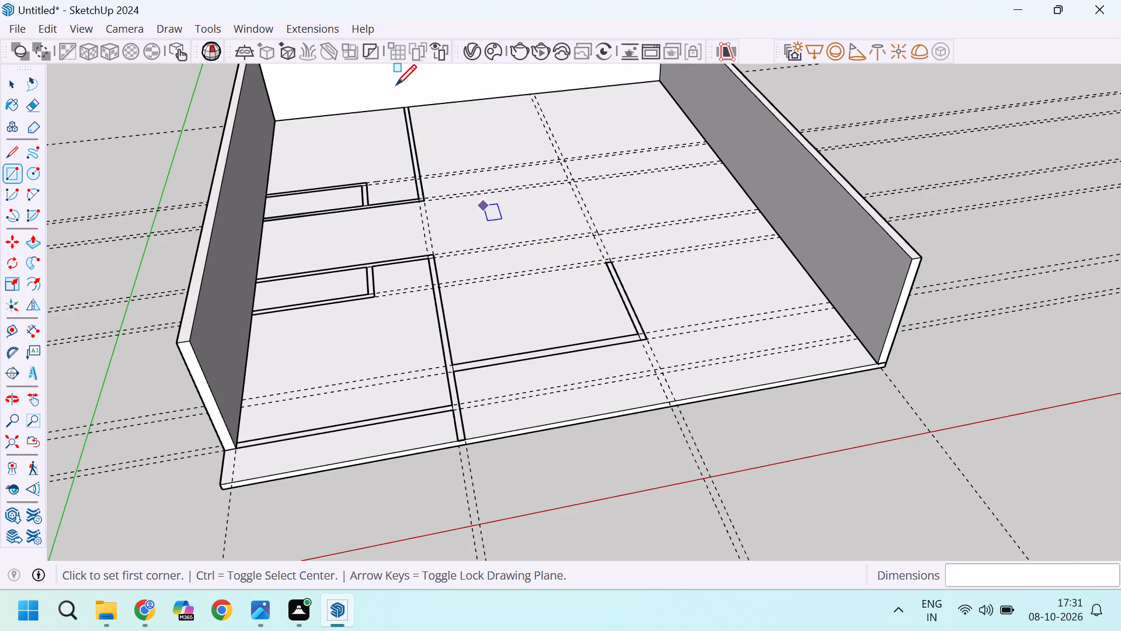
Draw a 7' line from the rear wall along the long wall strip's inner edge, and from its end a 15' line to the nearest guide.
{"action": "scroll", "coordinate": [396, 85], "scroll_direction": "up", "scroll_amount": 10}
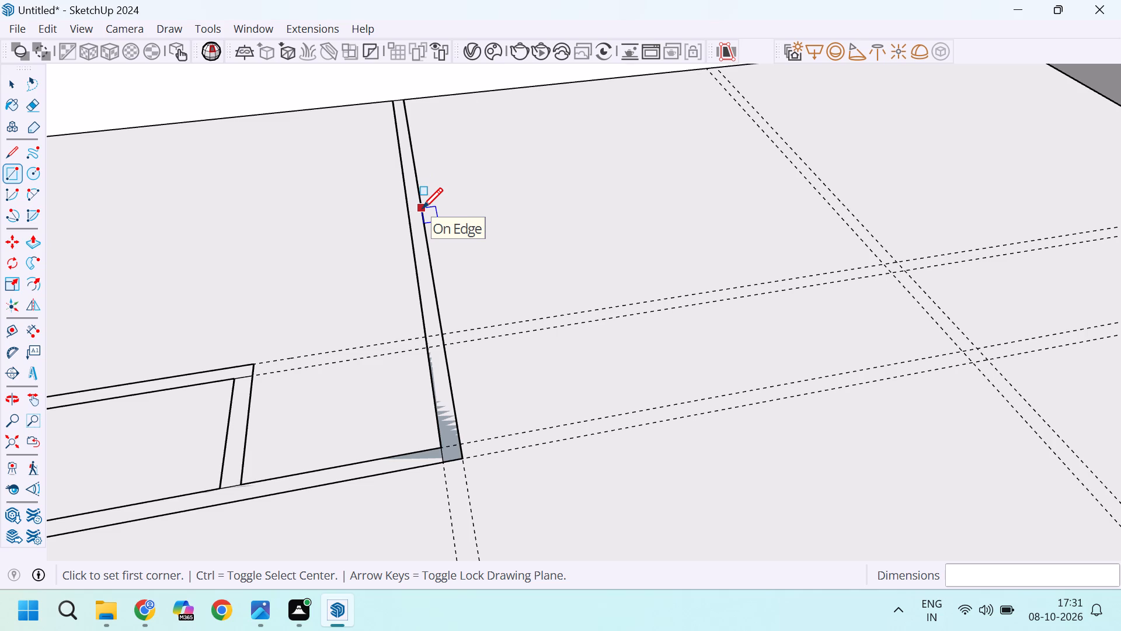
{"action": "key", "text": "l"}
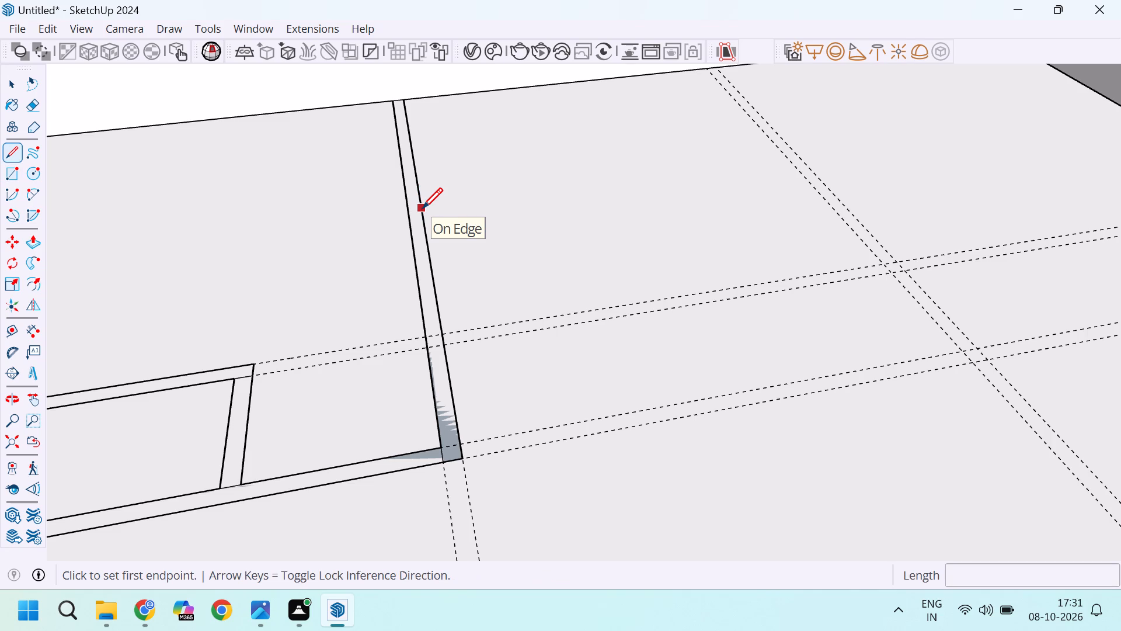
{"action": "left_click", "coordinate": [409, 101]}
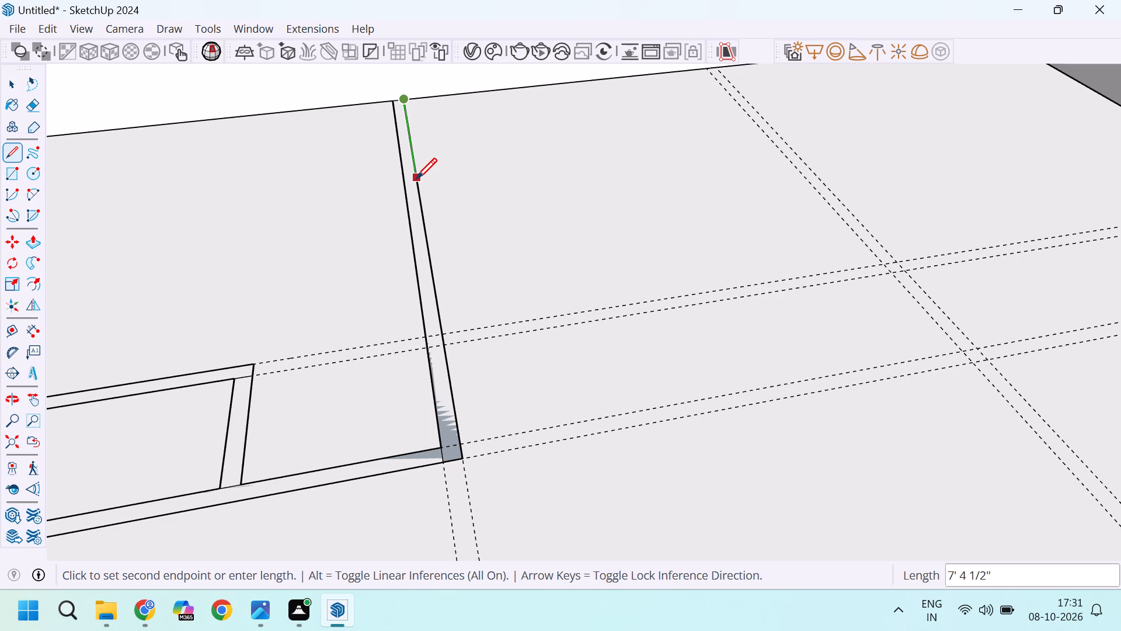
{"action": "type", "text": "7'"}
{"action": "key", "text": "Return"}
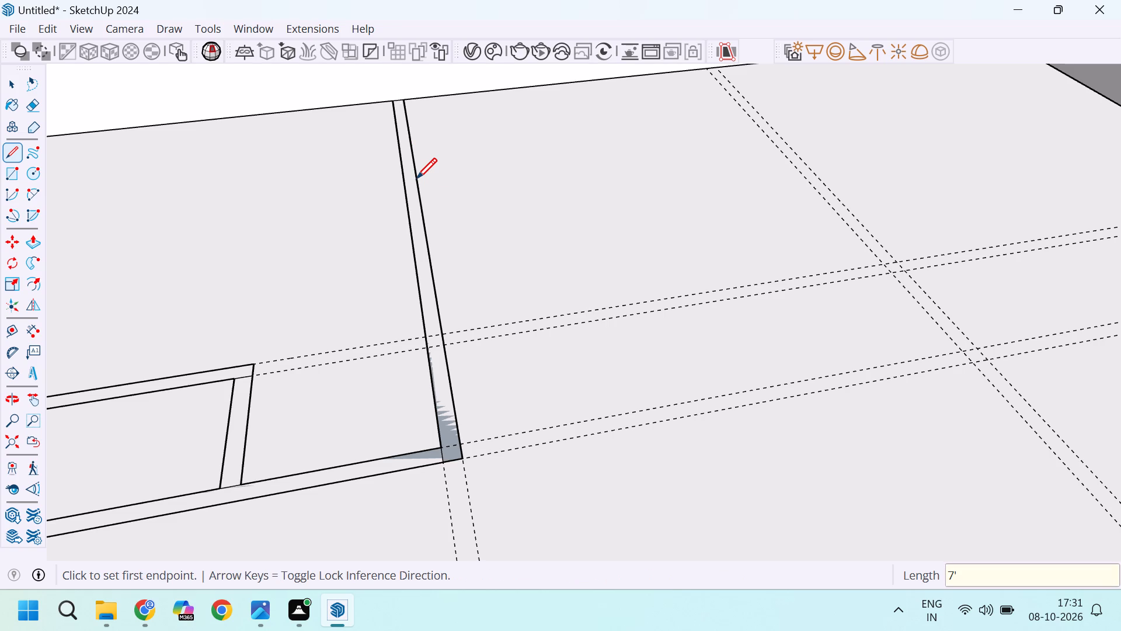
{"action": "scroll", "coordinate": [427, 218], "scroll_direction": "down", "scroll_amount": 4}
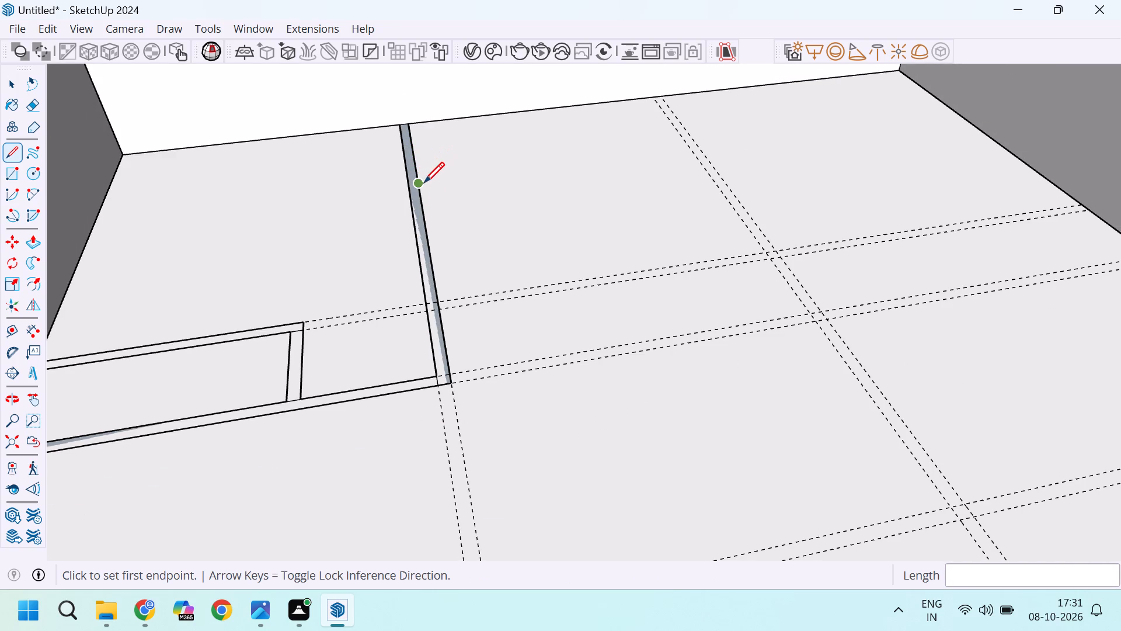
{"action": "left_click", "coordinate": [424, 182]}
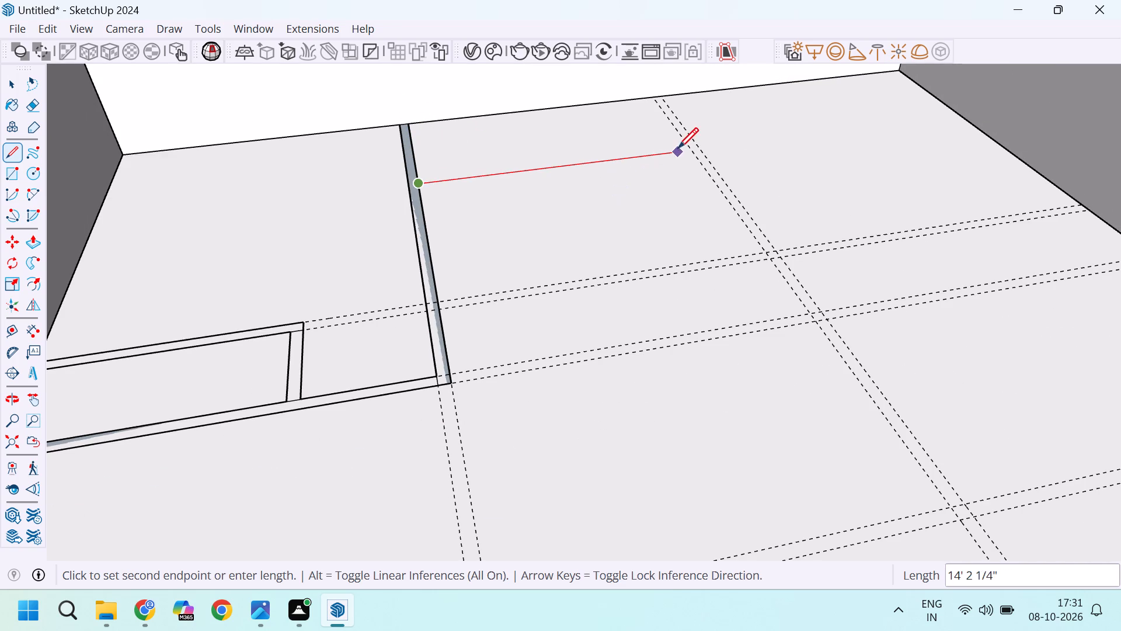
{"action": "left_click", "coordinate": [692, 154]}
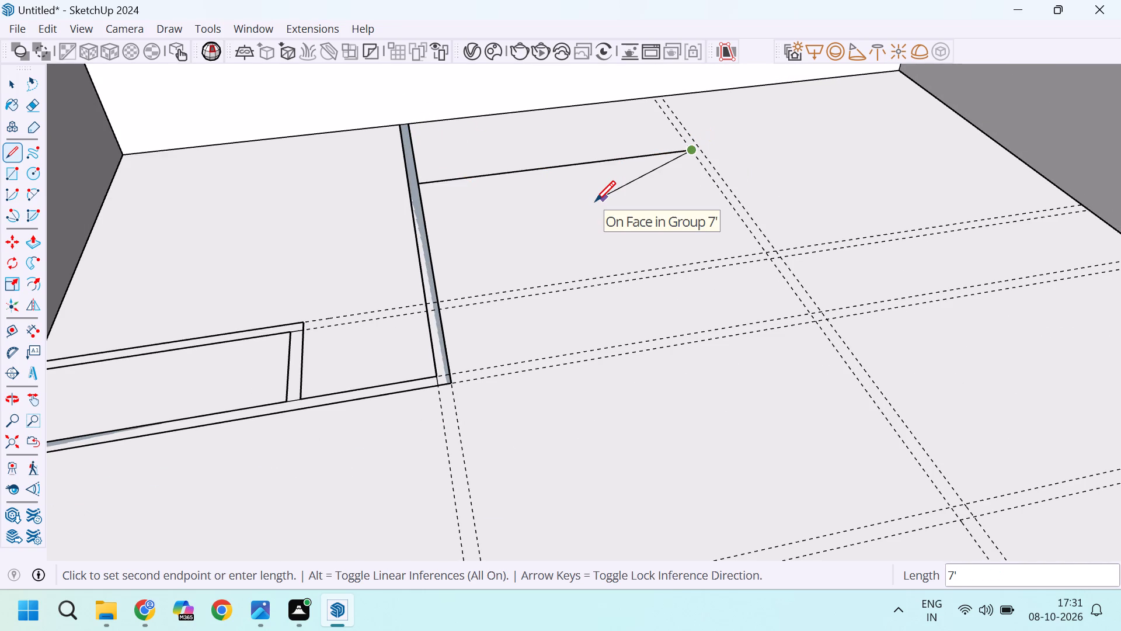
Close the new wall strip with a 9" line along the guide, away from the rear wall, and a parallel 15' line back to the long strip.
{"action": "scroll", "coordinate": [688, 175], "scroll_direction": "up", "scroll_amount": 4}
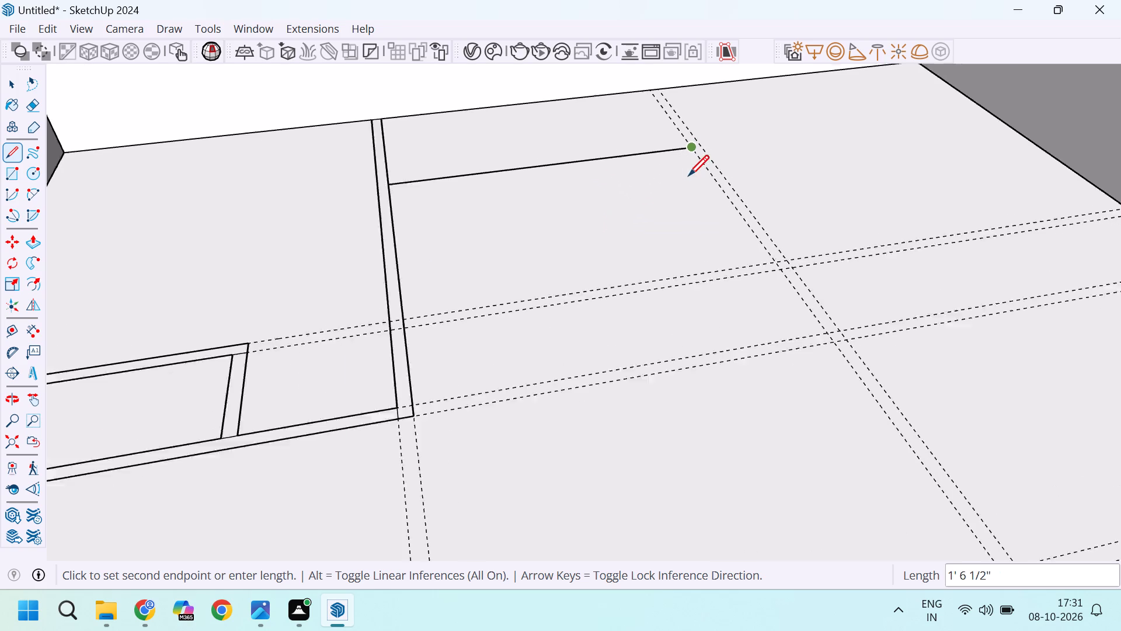
{"action": "scroll", "coordinate": [688, 175], "scroll_direction": "up", "scroll_amount": 6}
{"action": "scroll", "coordinate": [691, 158], "scroll_direction": "down", "scroll_amount": 5}
{"action": "scroll", "coordinate": [657, 119], "scroll_direction": "down", "scroll_amount": 8}
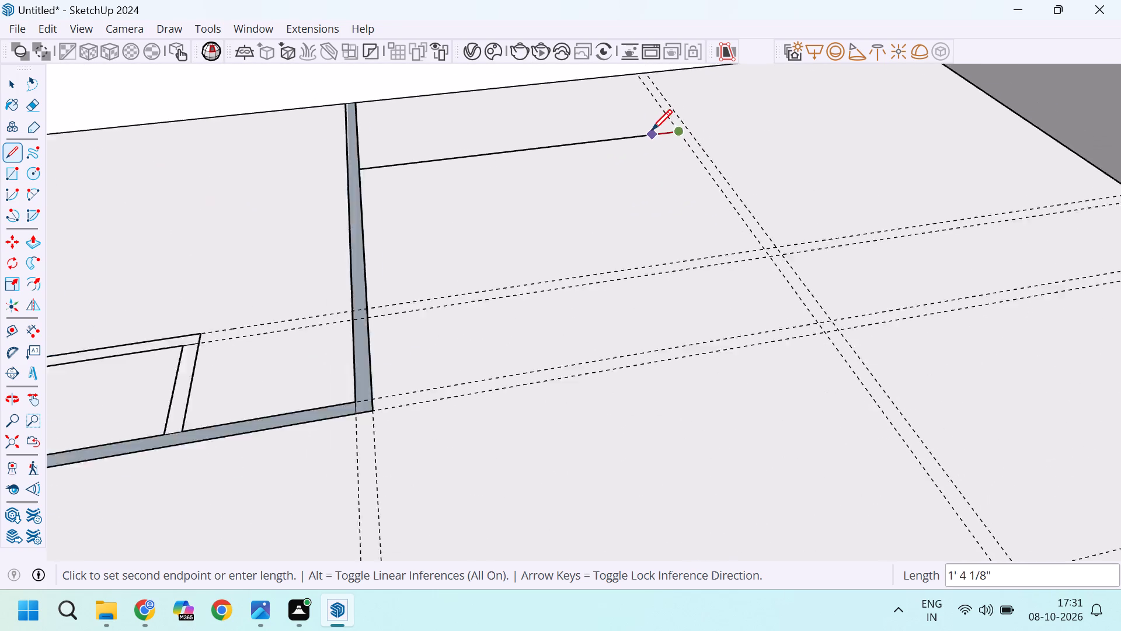
{"action": "scroll", "coordinate": [652, 130], "scroll_direction": "down", "scroll_amount": 2}
{"action": "scroll", "coordinate": [644, 79], "scroll_direction": "up", "scroll_amount": 4}
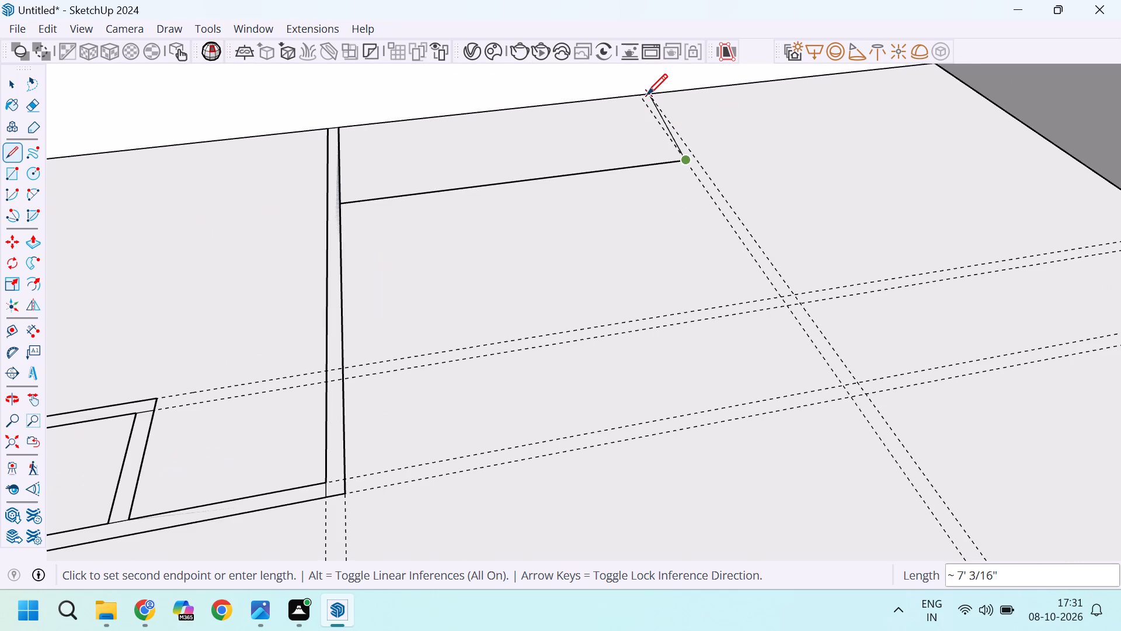
{"action": "scroll", "coordinate": [647, 94], "scroll_direction": "up", "scroll_amount": 5}
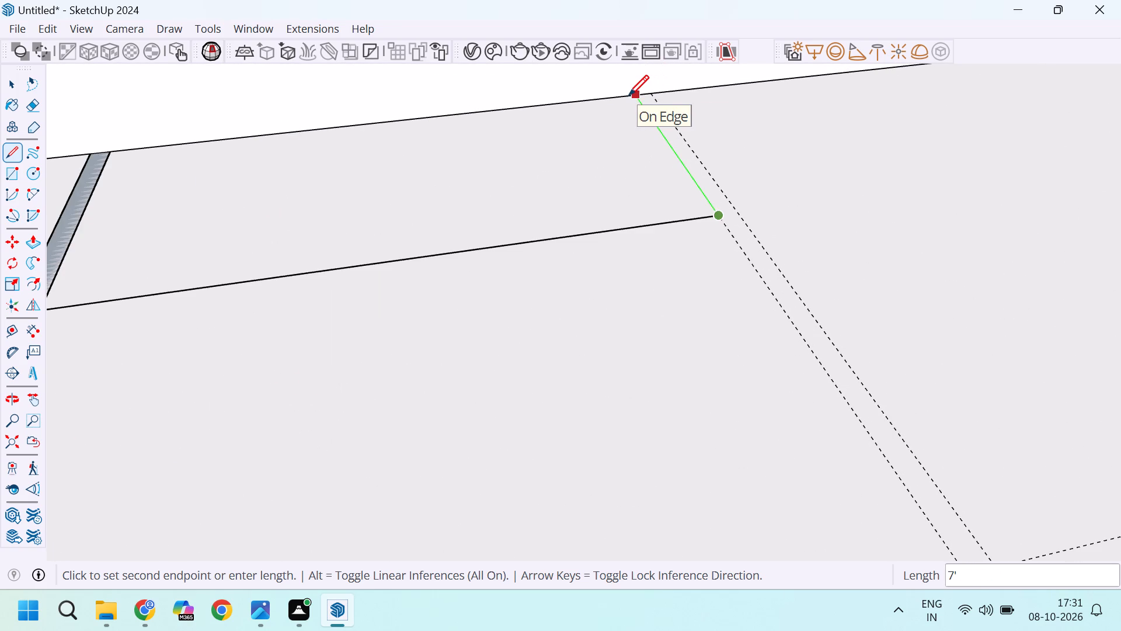
{"action": "scroll", "coordinate": [642, 168], "scroll_direction": "up", "scroll_amount": 6}
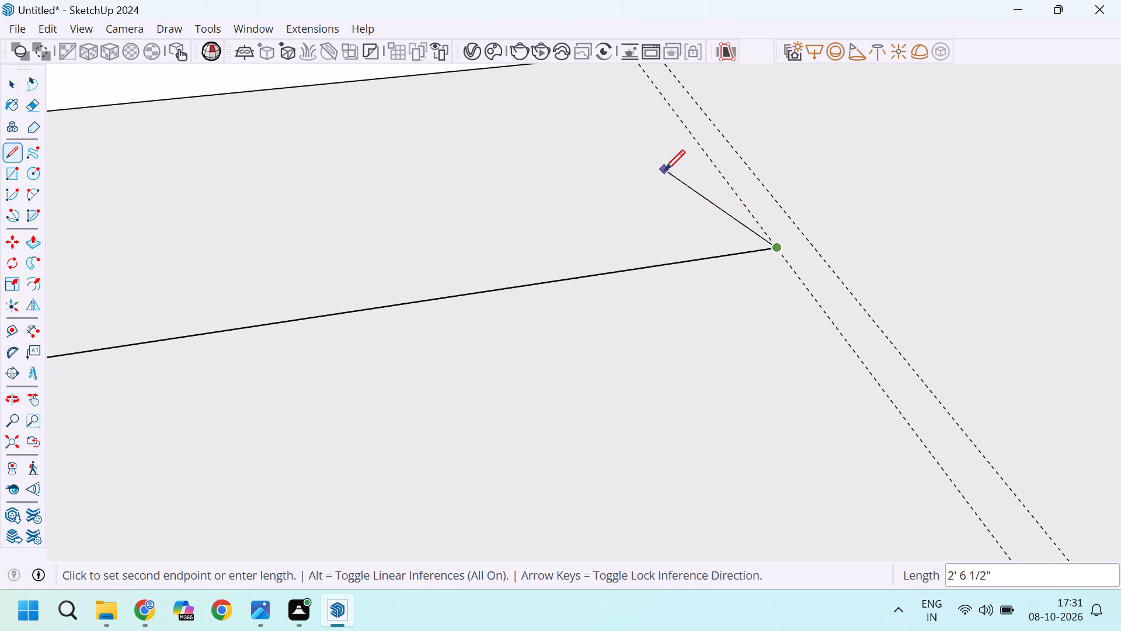
{"action": "scroll", "coordinate": [717, 29], "scroll_direction": "down", "scroll_amount": 5}
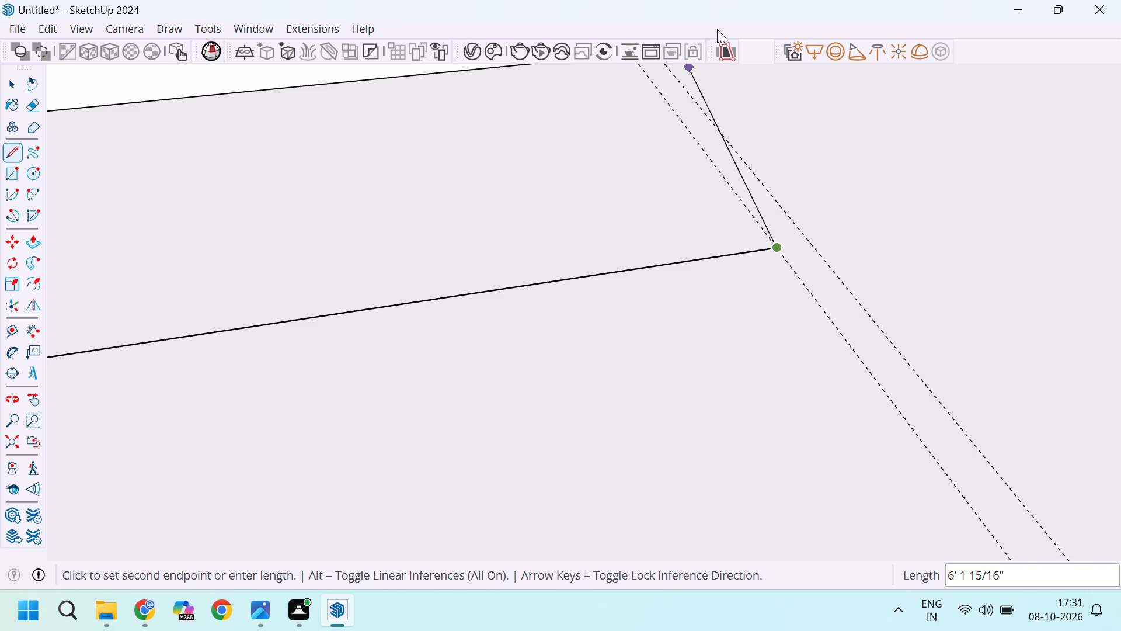
{"action": "scroll", "coordinate": [717, 29], "scroll_direction": "down", "scroll_amount": 3}
{"action": "scroll", "coordinate": [594, 213], "scroll_direction": "down", "scroll_amount": 10}
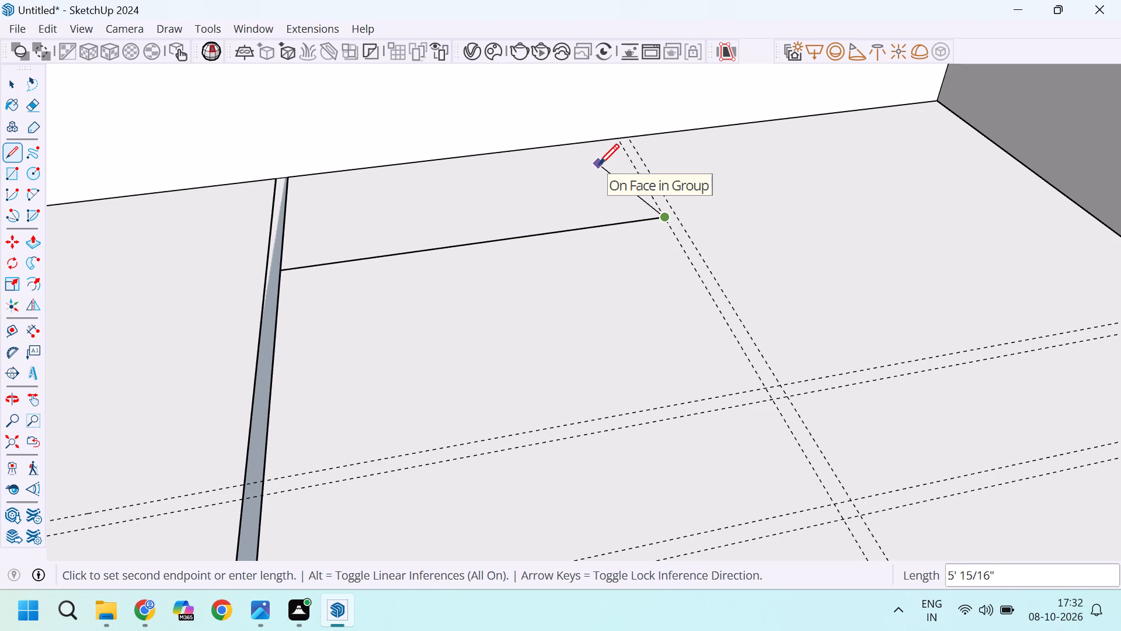
{"action": "scroll", "coordinate": [656, 240], "scroll_direction": "up", "scroll_amount": 5}
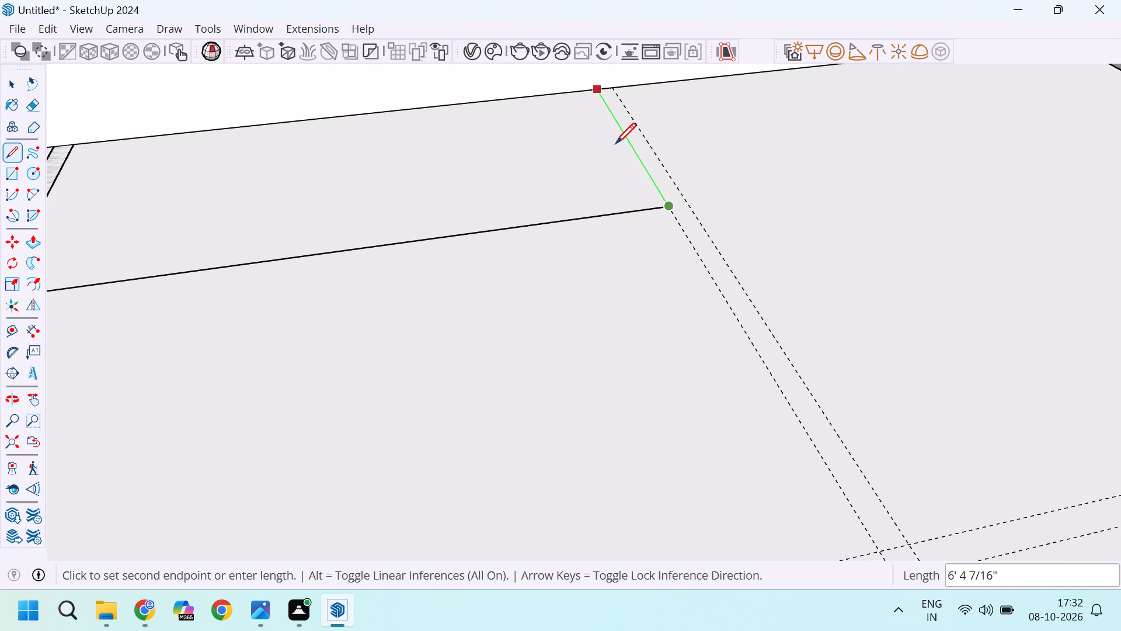
{"action": "scroll", "coordinate": [663, 210], "scroll_direction": "up", "scroll_amount": 5}
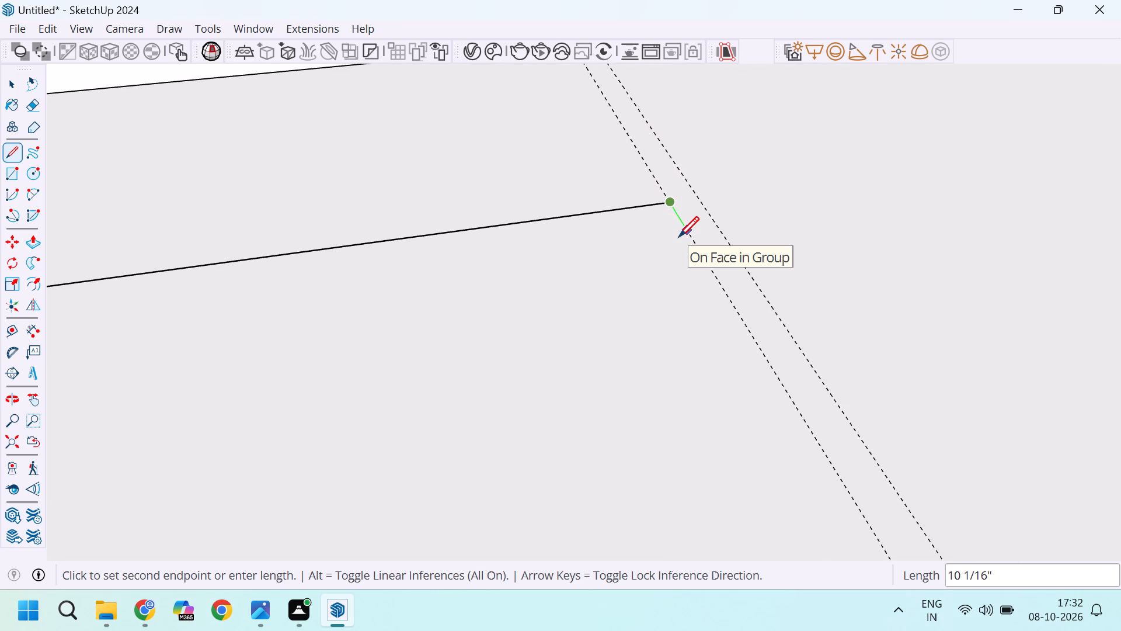
{"action": "key", "text": "9"}
{"action": "key", "text": "Return"}
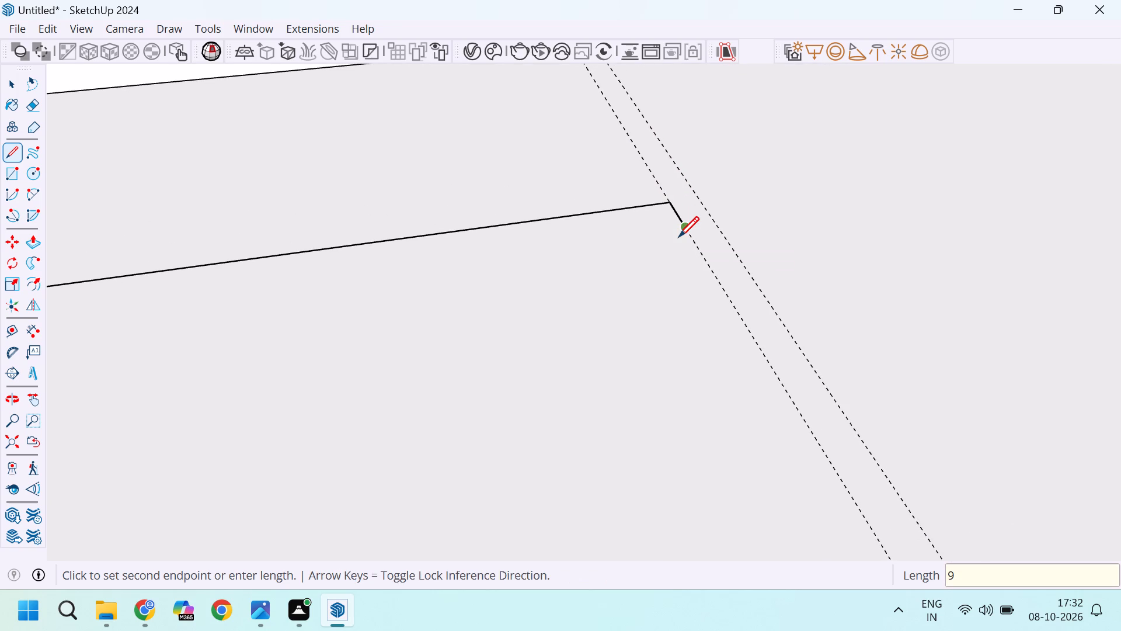
{"action": "scroll", "coordinate": [613, 200], "scroll_direction": "down", "scroll_amount": 9}
{"action": "scroll", "coordinate": [669, 240], "scroll_direction": "down", "scroll_amount": 5}
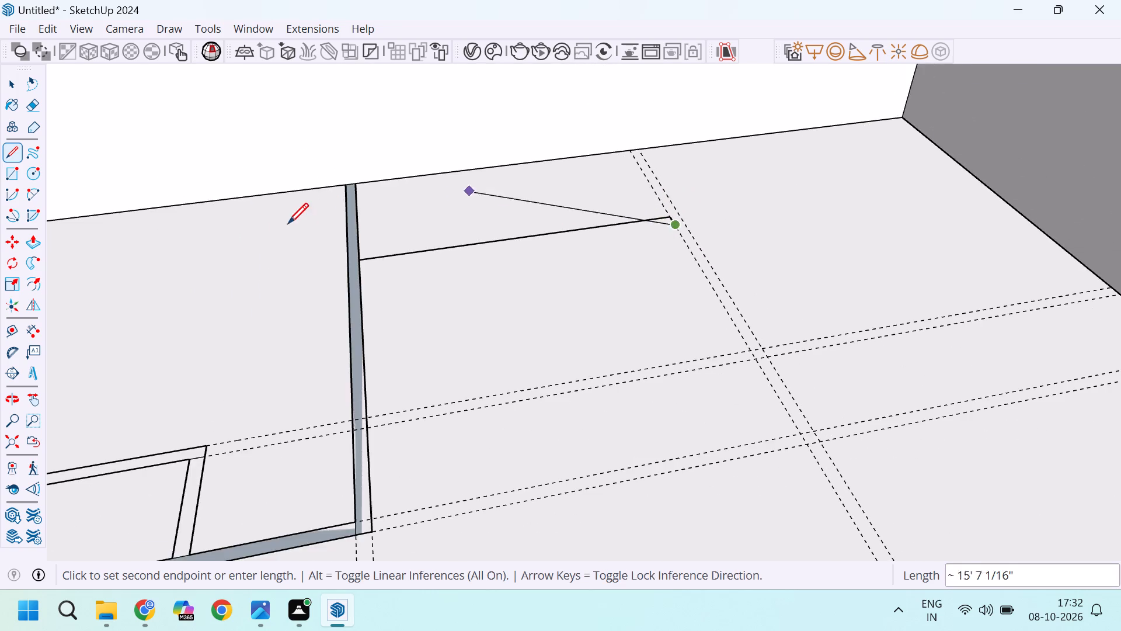
{"action": "scroll", "coordinate": [287, 230], "scroll_direction": "up", "scroll_amount": 4}
{"action": "scroll", "coordinate": [385, 284], "scroll_direction": "up", "scroll_amount": 5}
{"action": "left_click", "coordinate": [391, 275]}
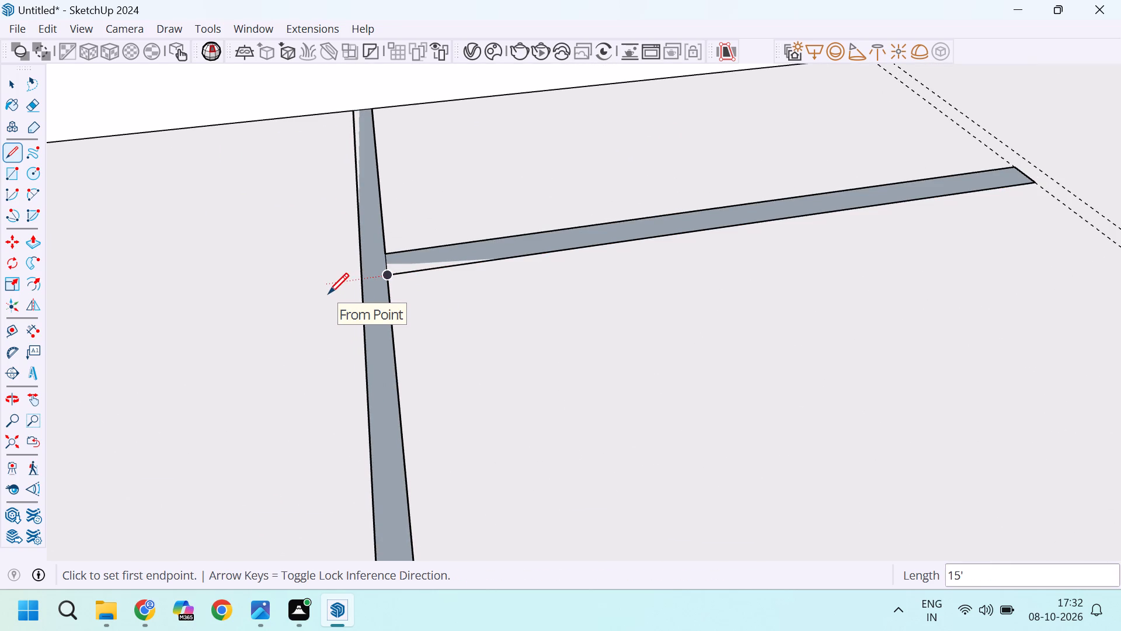
Draw a wall rectangle about 7' 9" long between the two guides, from the new strip's outer corner to the rear wall.
{"action": "scroll", "coordinate": [328, 293], "scroll_direction": "down", "scroll_amount": 8}
{"action": "scroll", "coordinate": [702, 235], "scroll_direction": "up", "scroll_amount": 7}
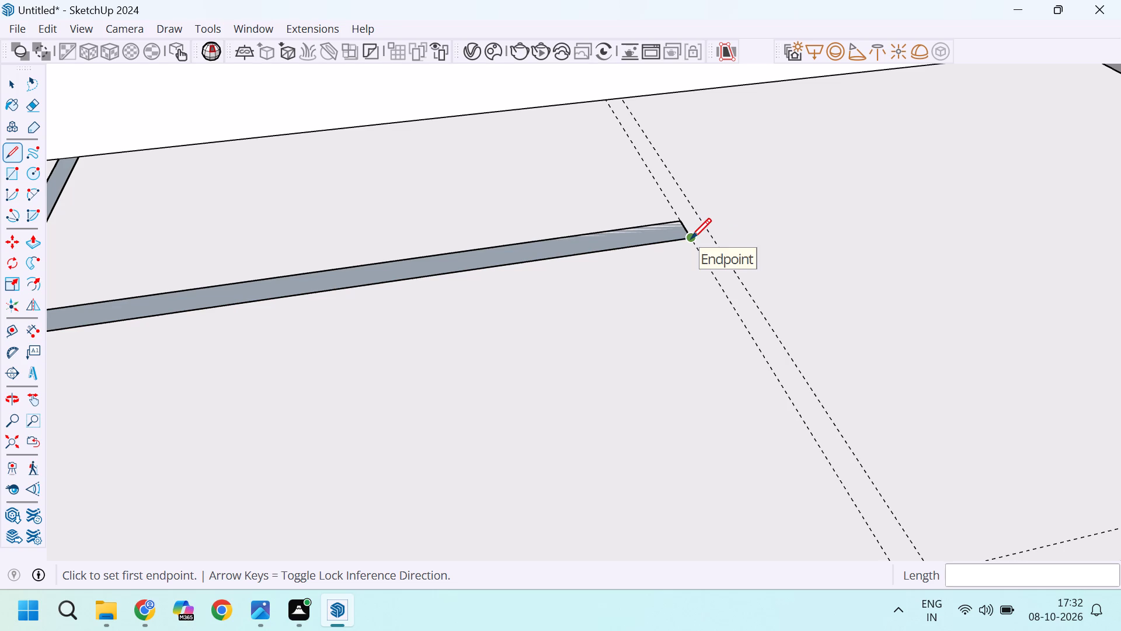
{"action": "left_click", "coordinate": [691, 238]}
{"action": "scroll", "coordinate": [671, 129], "scroll_direction": "up", "scroll_amount": 10}
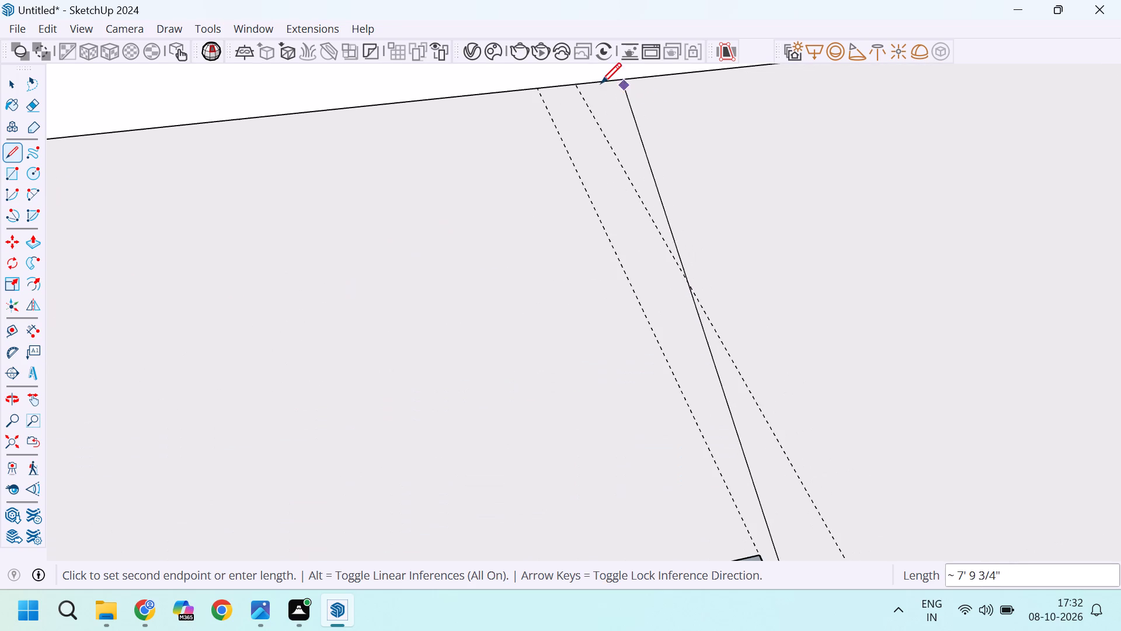
{"action": "scroll", "coordinate": [559, 140], "scroll_direction": "down", "scroll_amount": 4}
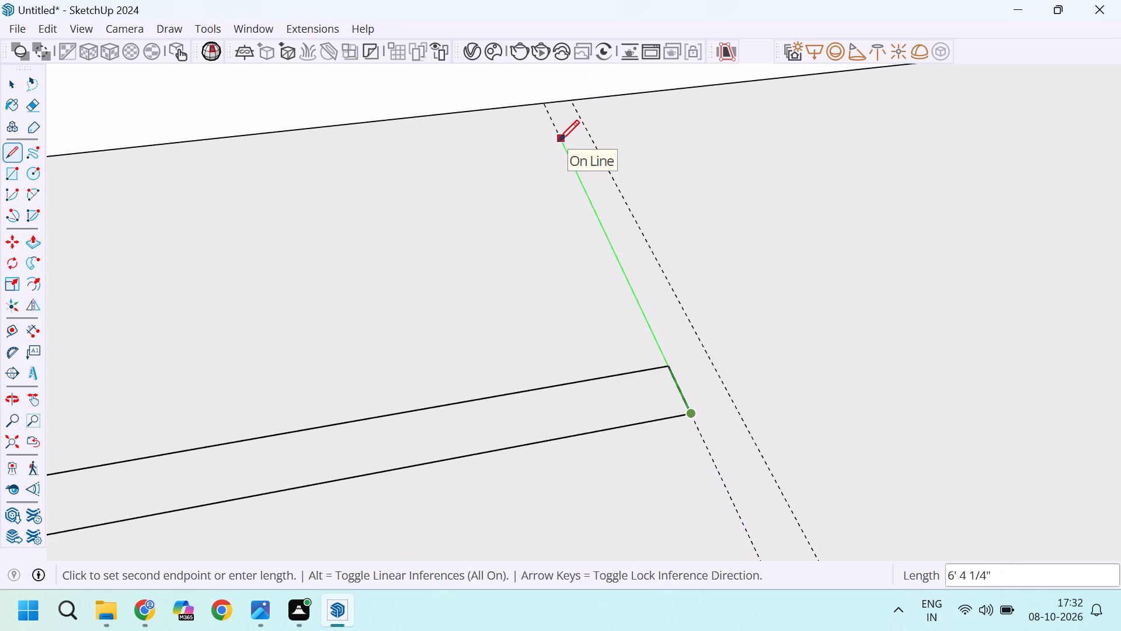
{"action": "key", "text": "r"}
{"action": "left_click", "coordinate": [691, 411]}
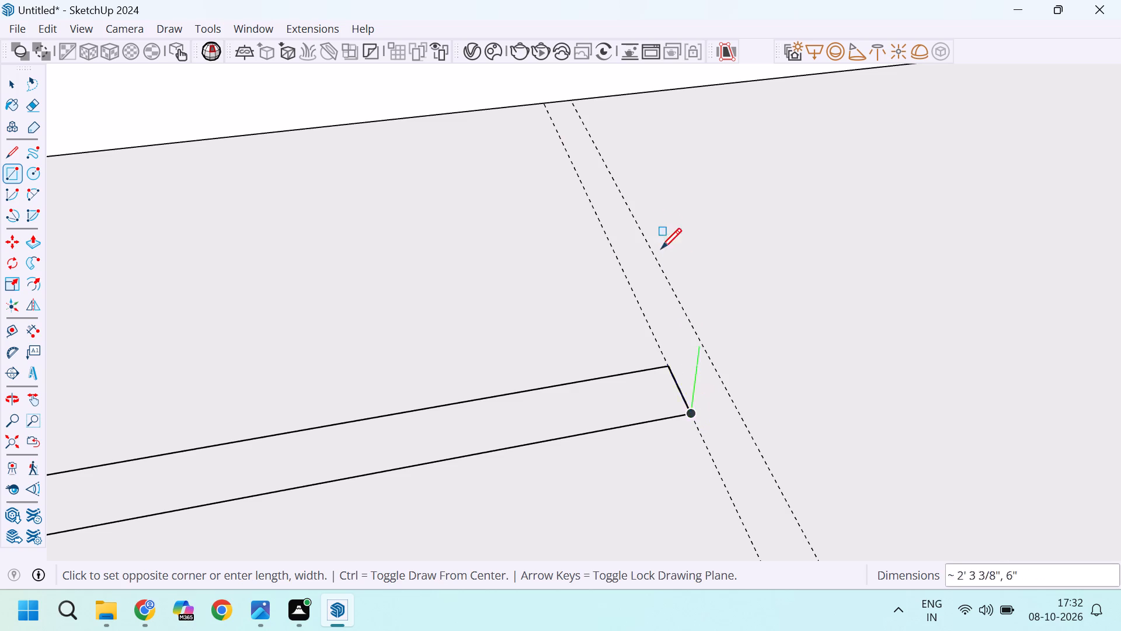
{"action": "left_click", "coordinate": [572, 96]}
Delete the floor face enclosed by the new wall strips and the rear wall, keeping the strips.
{"action": "scroll", "coordinate": [599, 263], "scroll_direction": "down", "scroll_amount": 9}
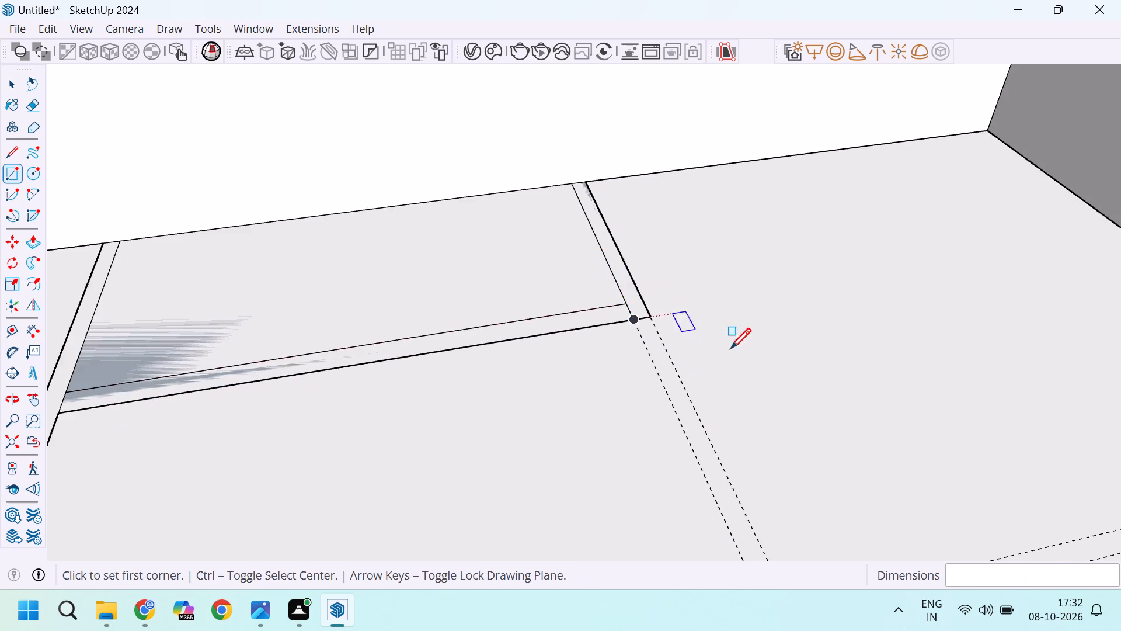
{"action": "middle_click_drag", "start_coordinate": [730, 348], "coordinate": [577, 302]}
{"action": "scroll", "coordinate": [730, 348], "scroll_direction": "up", "scroll_amount": 1}
{"action": "scroll", "coordinate": [577, 302], "scroll_direction": "down", "scroll_amount": 5}
{"action": "key", "text": "space"}
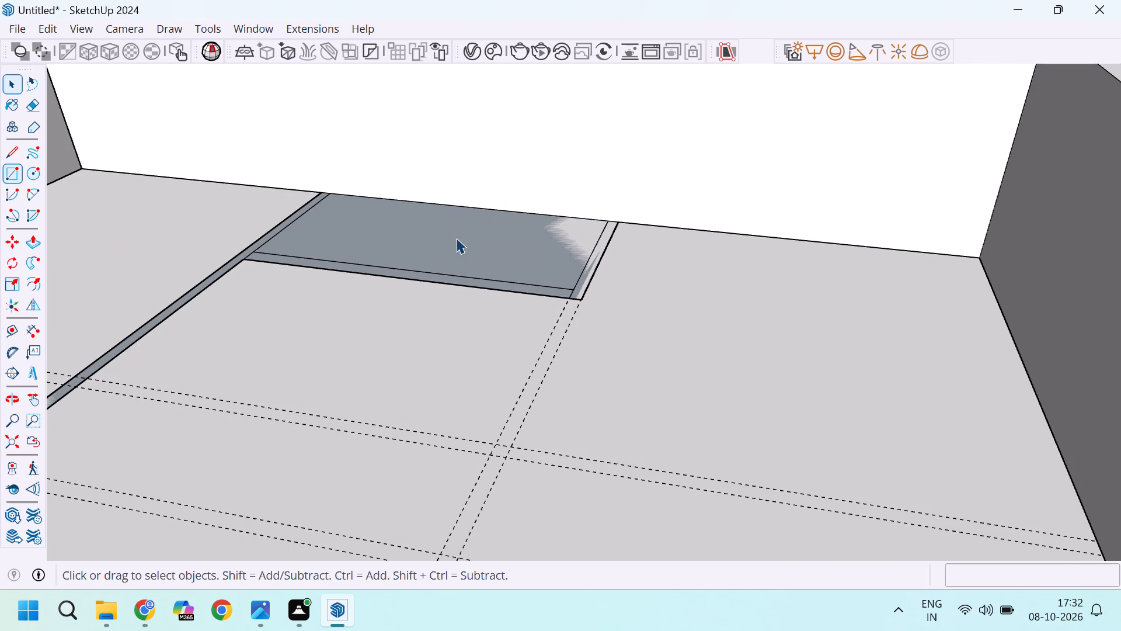
{"action": "left_click", "coordinate": [465, 249]}
{"action": "key", "text": "Delete"}
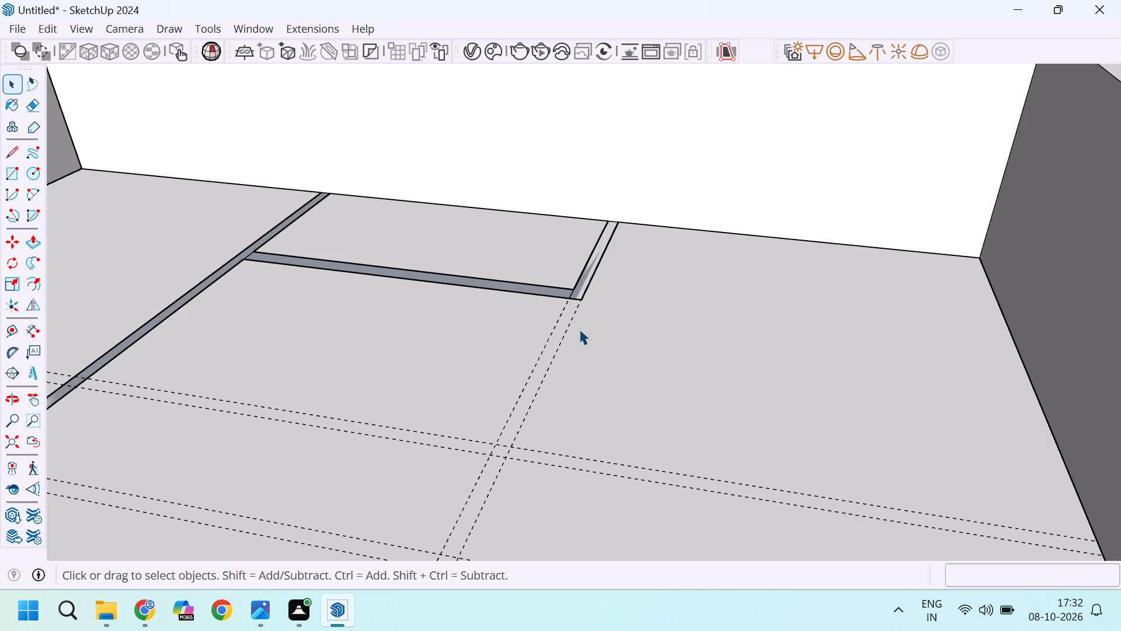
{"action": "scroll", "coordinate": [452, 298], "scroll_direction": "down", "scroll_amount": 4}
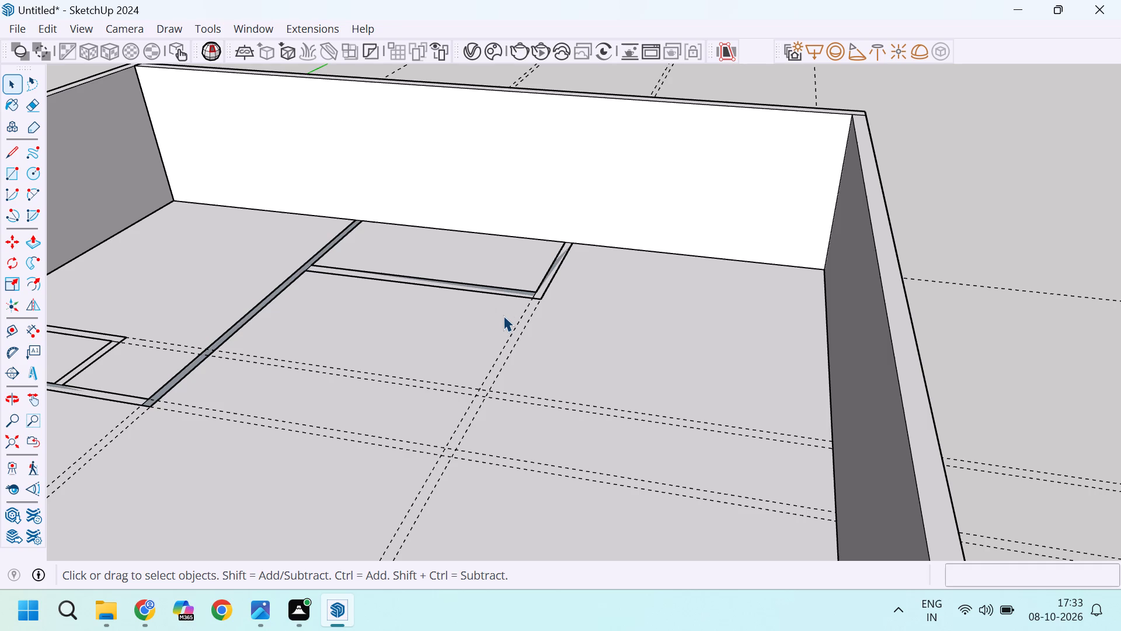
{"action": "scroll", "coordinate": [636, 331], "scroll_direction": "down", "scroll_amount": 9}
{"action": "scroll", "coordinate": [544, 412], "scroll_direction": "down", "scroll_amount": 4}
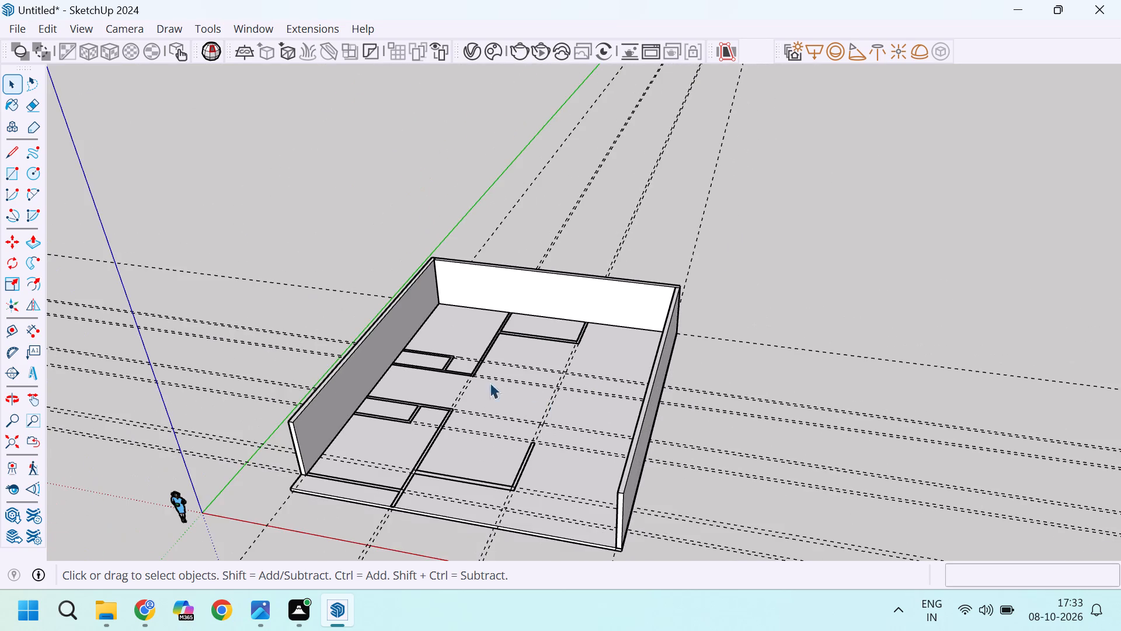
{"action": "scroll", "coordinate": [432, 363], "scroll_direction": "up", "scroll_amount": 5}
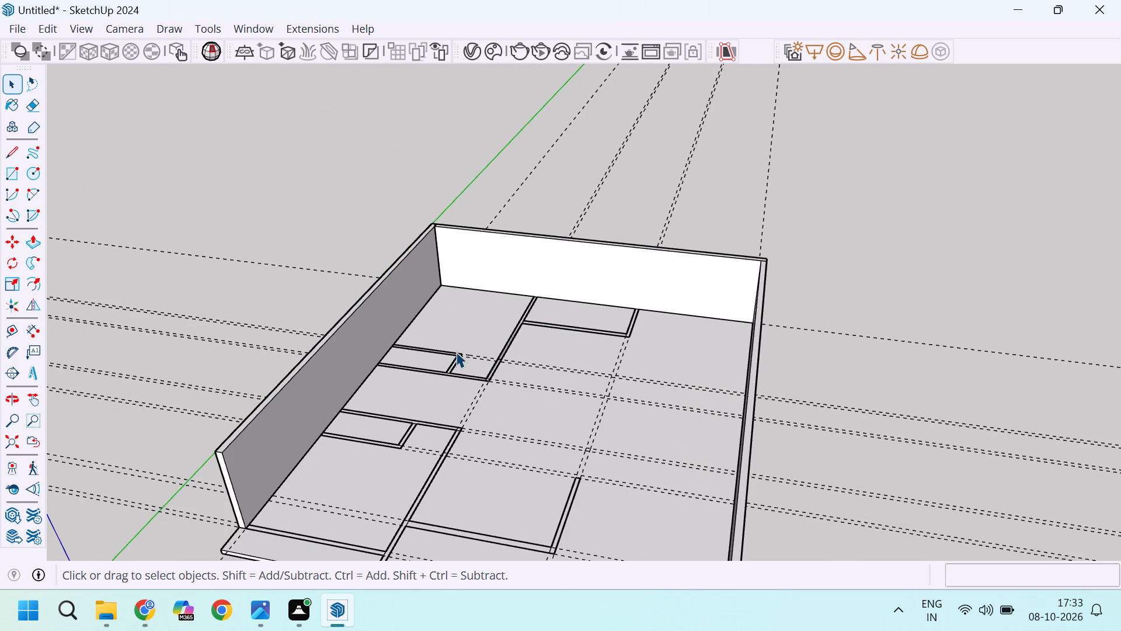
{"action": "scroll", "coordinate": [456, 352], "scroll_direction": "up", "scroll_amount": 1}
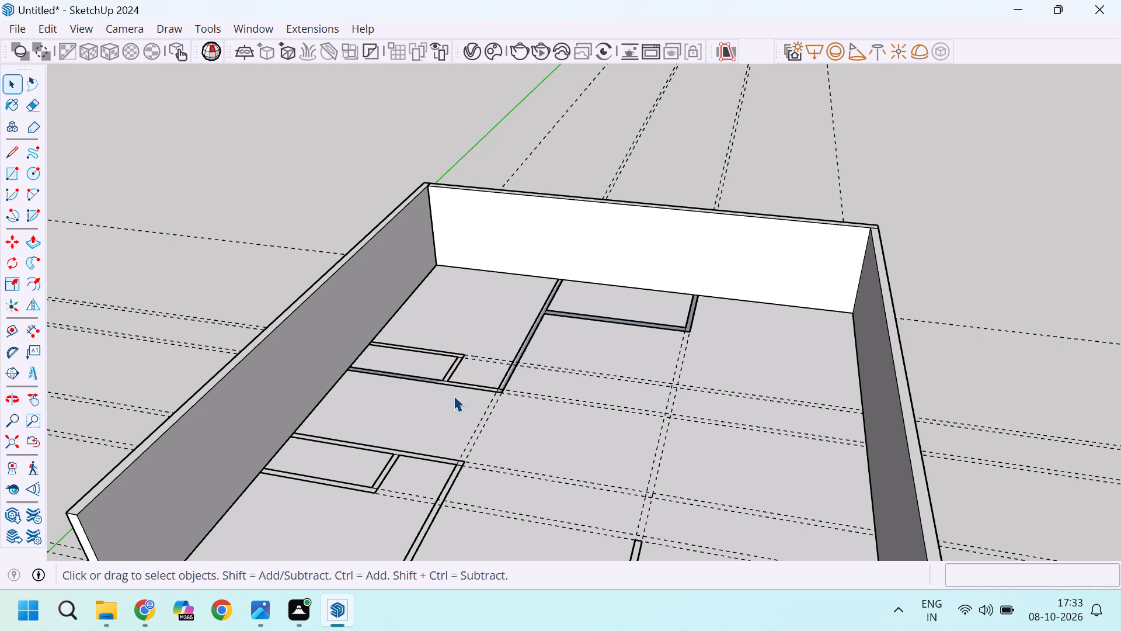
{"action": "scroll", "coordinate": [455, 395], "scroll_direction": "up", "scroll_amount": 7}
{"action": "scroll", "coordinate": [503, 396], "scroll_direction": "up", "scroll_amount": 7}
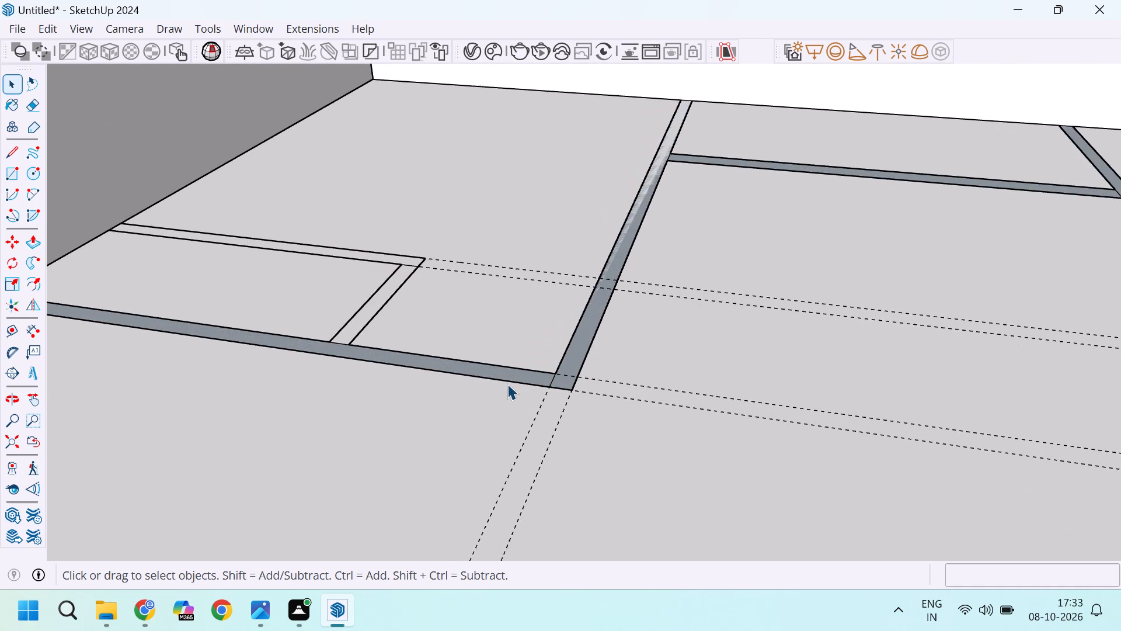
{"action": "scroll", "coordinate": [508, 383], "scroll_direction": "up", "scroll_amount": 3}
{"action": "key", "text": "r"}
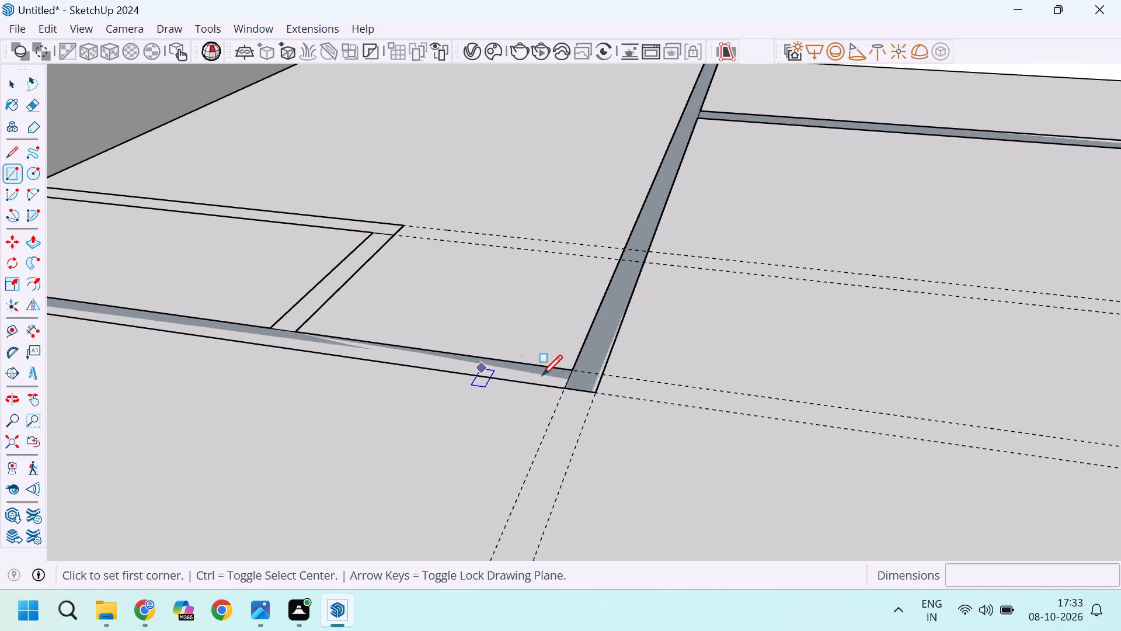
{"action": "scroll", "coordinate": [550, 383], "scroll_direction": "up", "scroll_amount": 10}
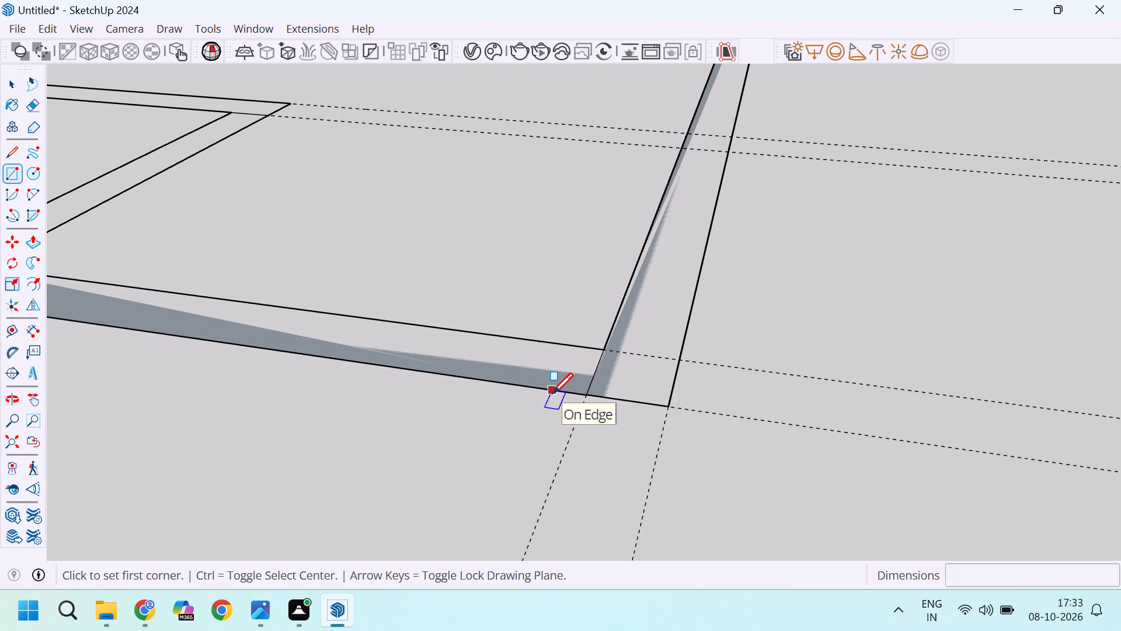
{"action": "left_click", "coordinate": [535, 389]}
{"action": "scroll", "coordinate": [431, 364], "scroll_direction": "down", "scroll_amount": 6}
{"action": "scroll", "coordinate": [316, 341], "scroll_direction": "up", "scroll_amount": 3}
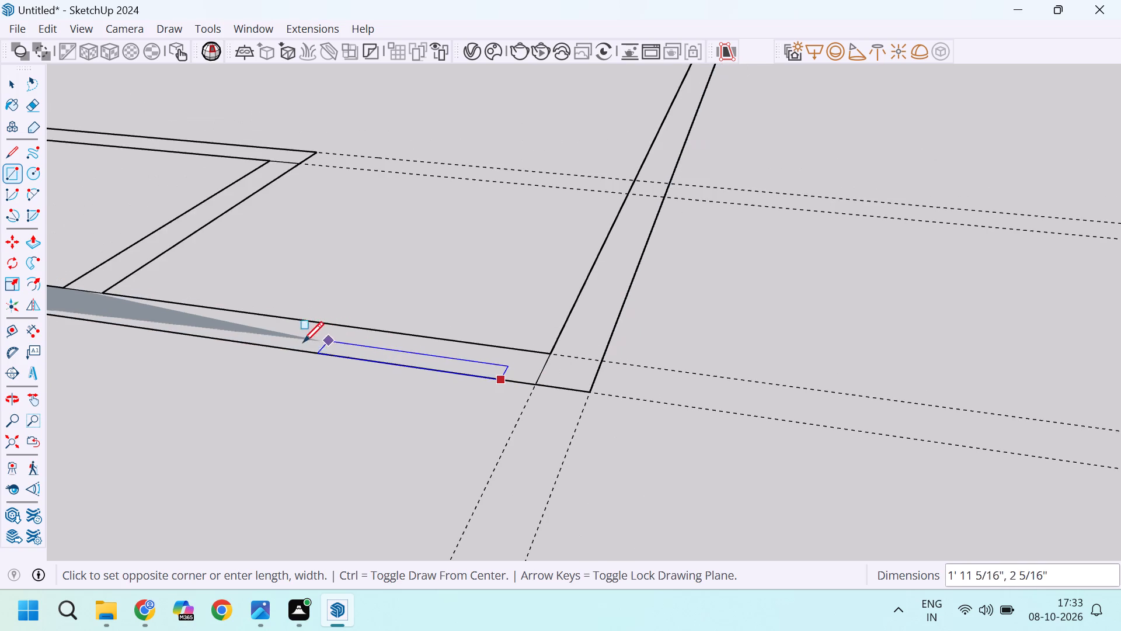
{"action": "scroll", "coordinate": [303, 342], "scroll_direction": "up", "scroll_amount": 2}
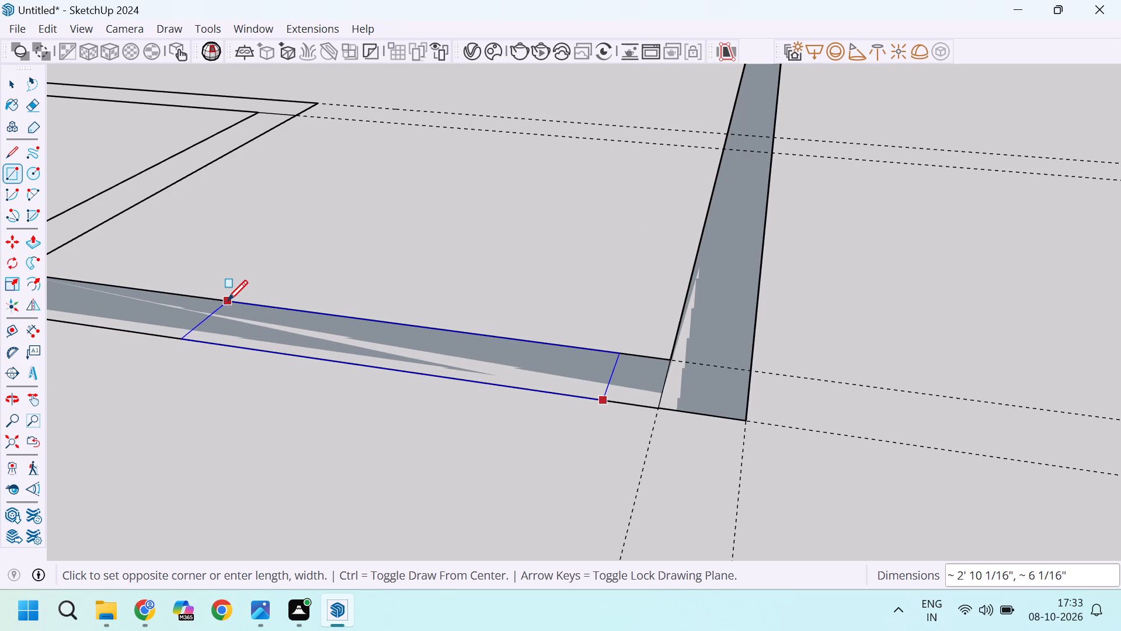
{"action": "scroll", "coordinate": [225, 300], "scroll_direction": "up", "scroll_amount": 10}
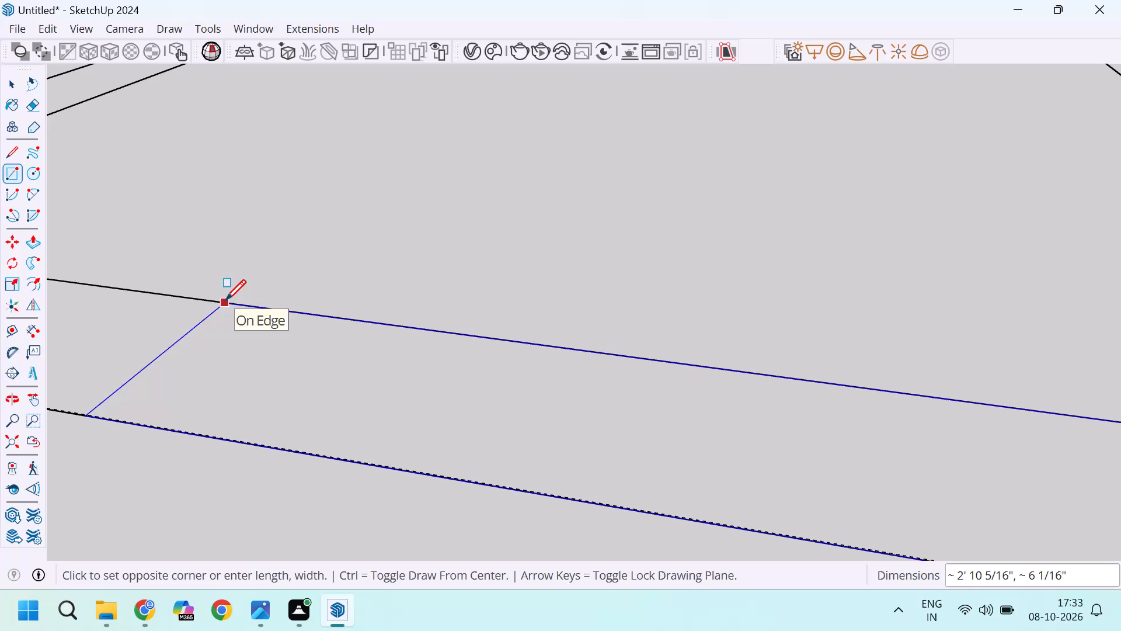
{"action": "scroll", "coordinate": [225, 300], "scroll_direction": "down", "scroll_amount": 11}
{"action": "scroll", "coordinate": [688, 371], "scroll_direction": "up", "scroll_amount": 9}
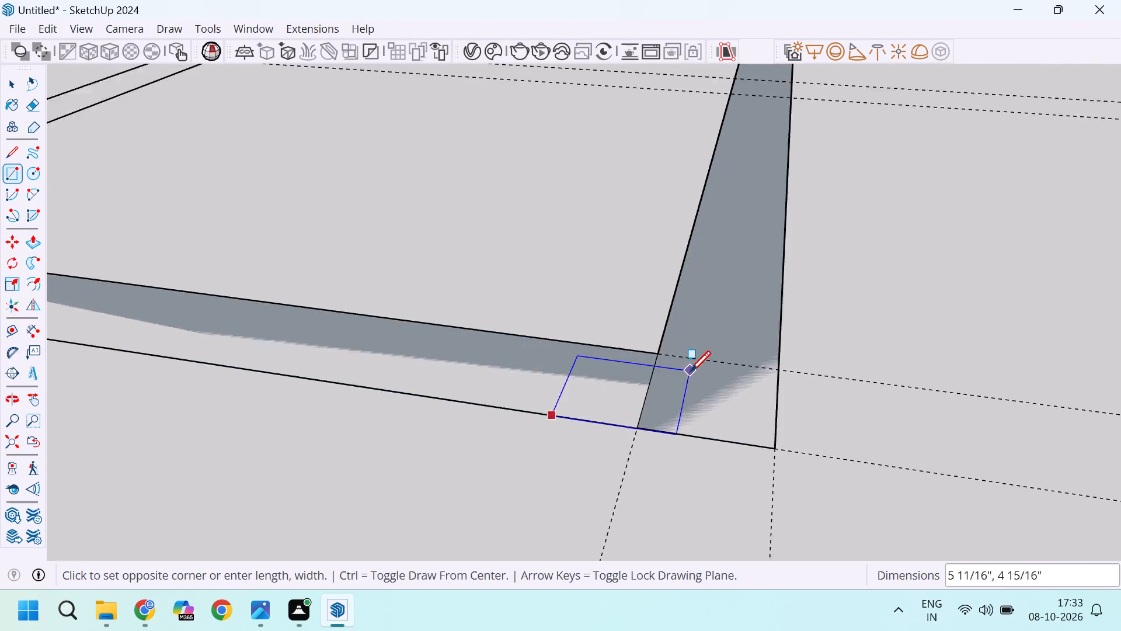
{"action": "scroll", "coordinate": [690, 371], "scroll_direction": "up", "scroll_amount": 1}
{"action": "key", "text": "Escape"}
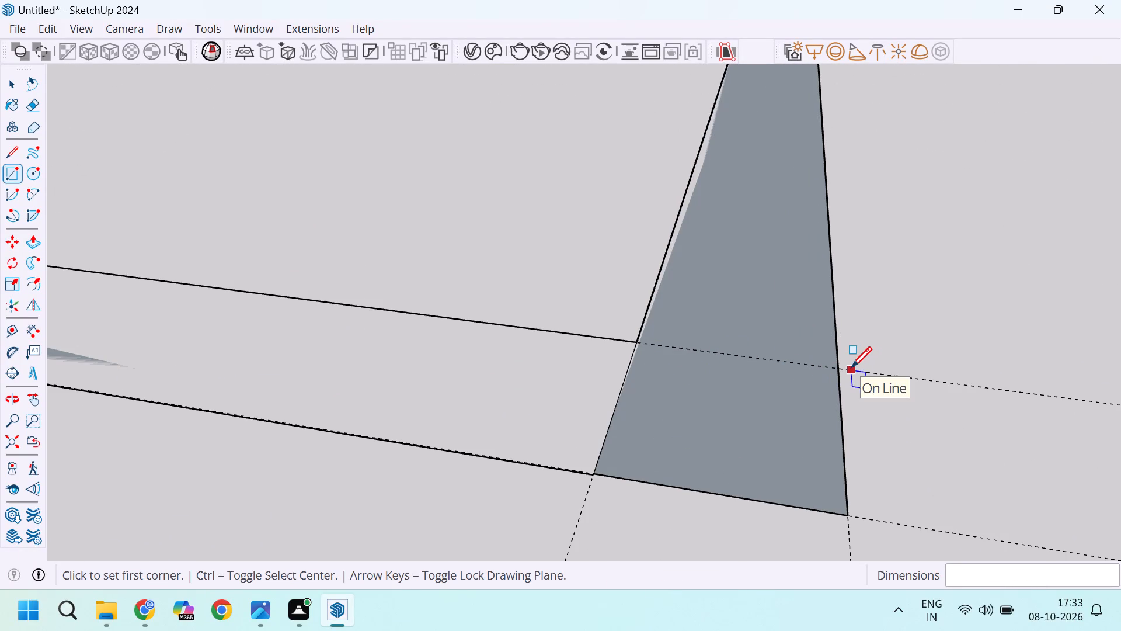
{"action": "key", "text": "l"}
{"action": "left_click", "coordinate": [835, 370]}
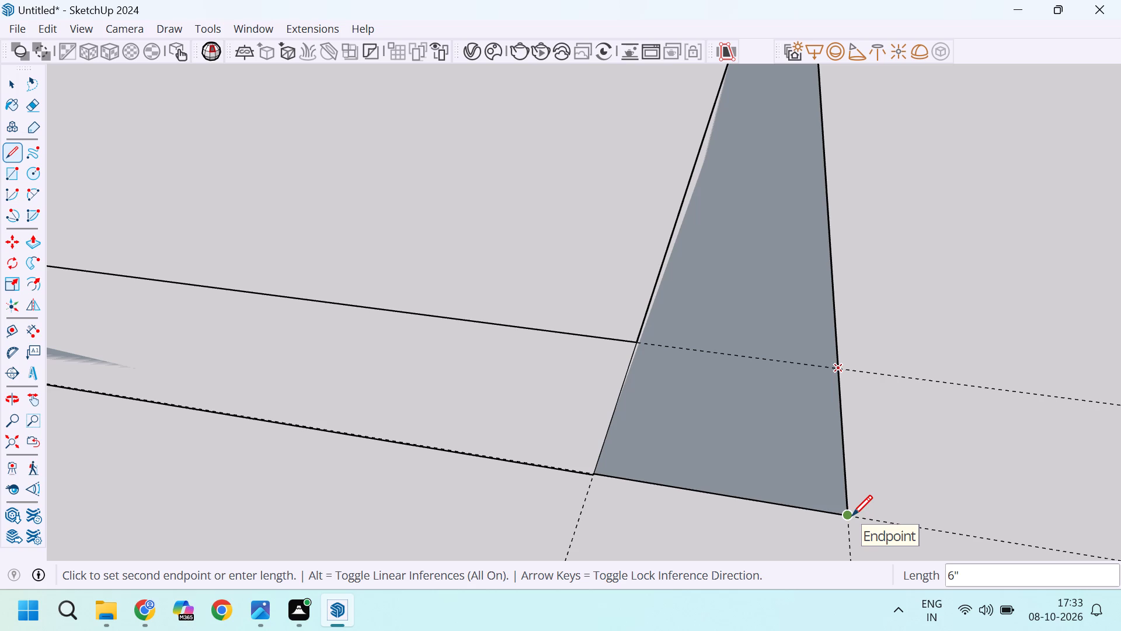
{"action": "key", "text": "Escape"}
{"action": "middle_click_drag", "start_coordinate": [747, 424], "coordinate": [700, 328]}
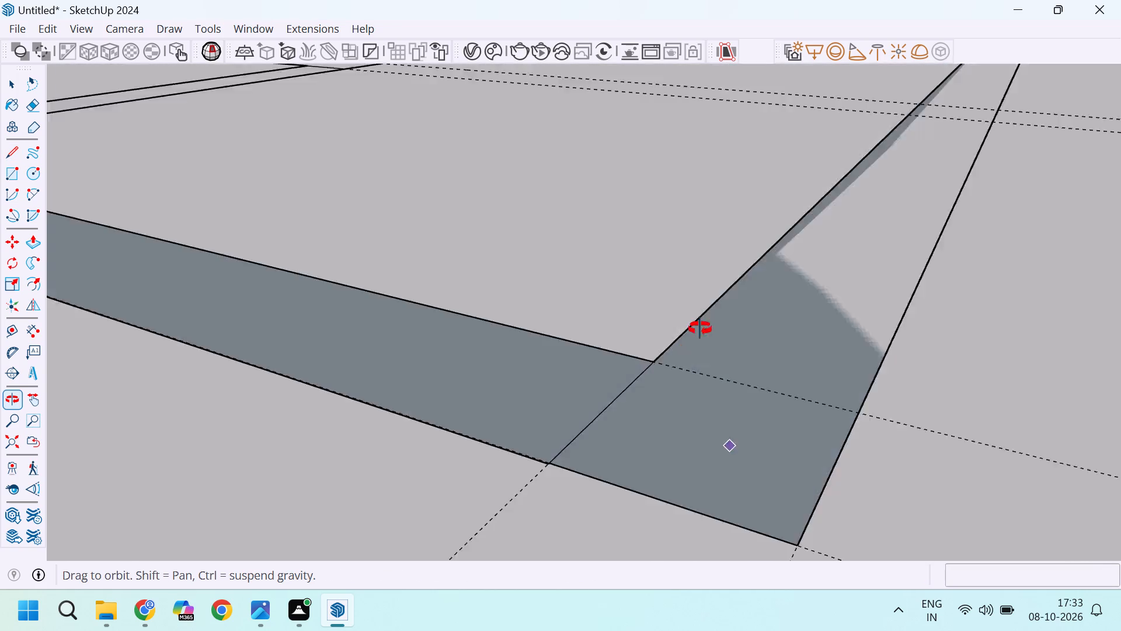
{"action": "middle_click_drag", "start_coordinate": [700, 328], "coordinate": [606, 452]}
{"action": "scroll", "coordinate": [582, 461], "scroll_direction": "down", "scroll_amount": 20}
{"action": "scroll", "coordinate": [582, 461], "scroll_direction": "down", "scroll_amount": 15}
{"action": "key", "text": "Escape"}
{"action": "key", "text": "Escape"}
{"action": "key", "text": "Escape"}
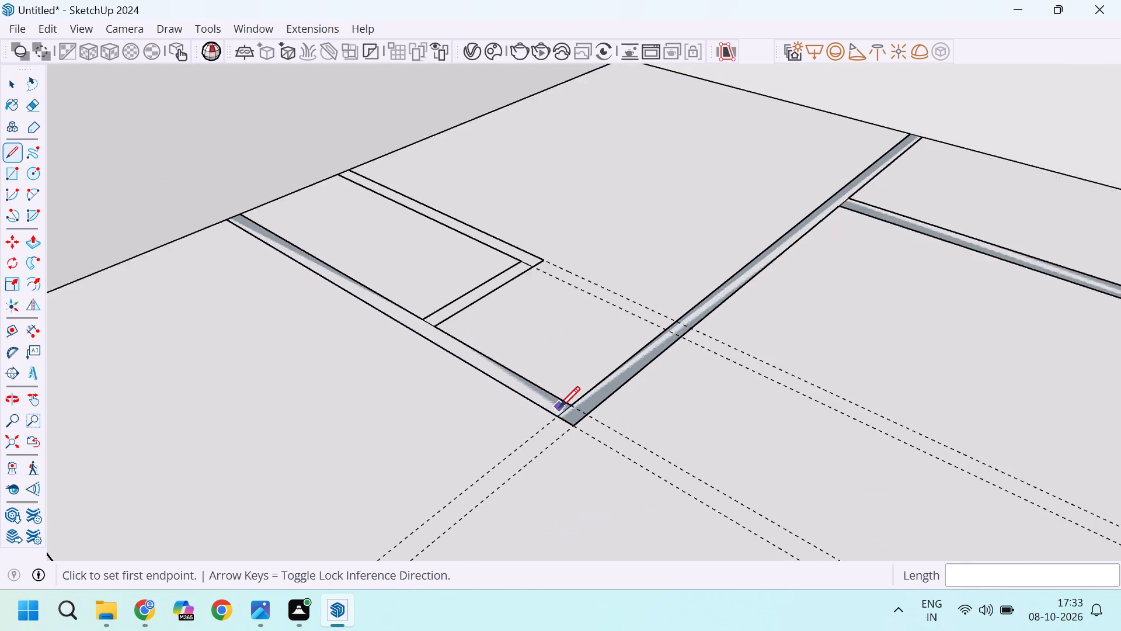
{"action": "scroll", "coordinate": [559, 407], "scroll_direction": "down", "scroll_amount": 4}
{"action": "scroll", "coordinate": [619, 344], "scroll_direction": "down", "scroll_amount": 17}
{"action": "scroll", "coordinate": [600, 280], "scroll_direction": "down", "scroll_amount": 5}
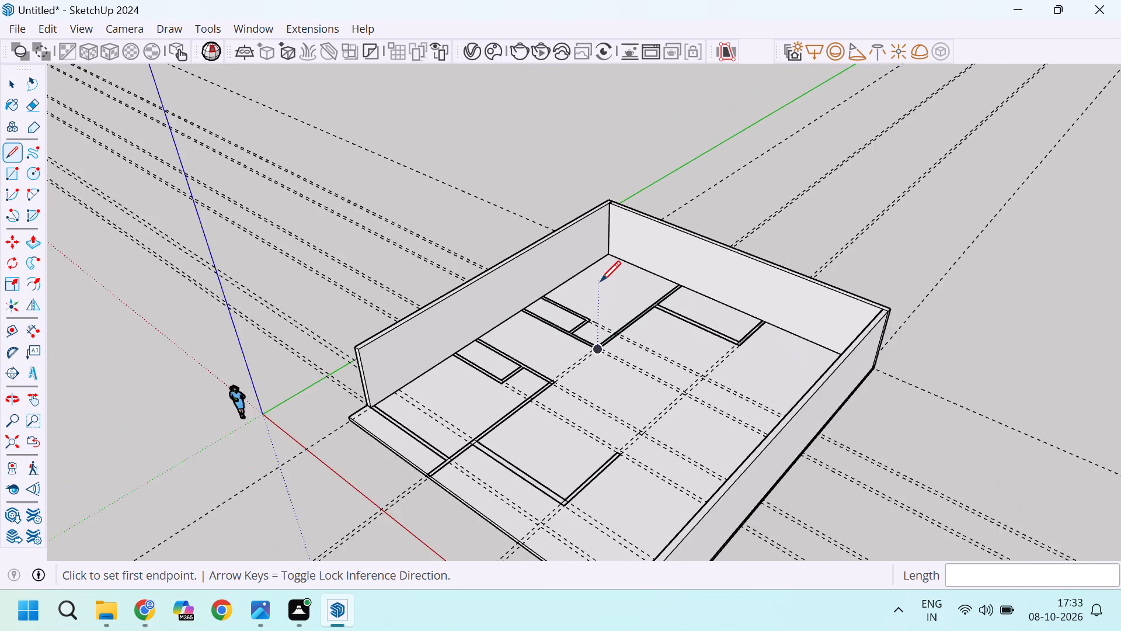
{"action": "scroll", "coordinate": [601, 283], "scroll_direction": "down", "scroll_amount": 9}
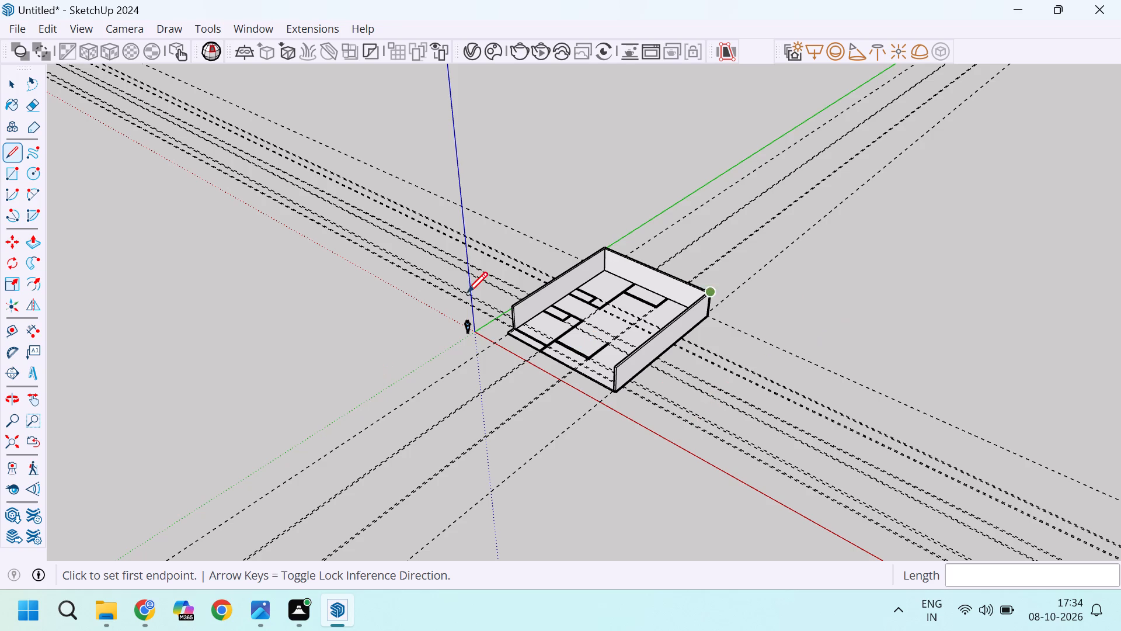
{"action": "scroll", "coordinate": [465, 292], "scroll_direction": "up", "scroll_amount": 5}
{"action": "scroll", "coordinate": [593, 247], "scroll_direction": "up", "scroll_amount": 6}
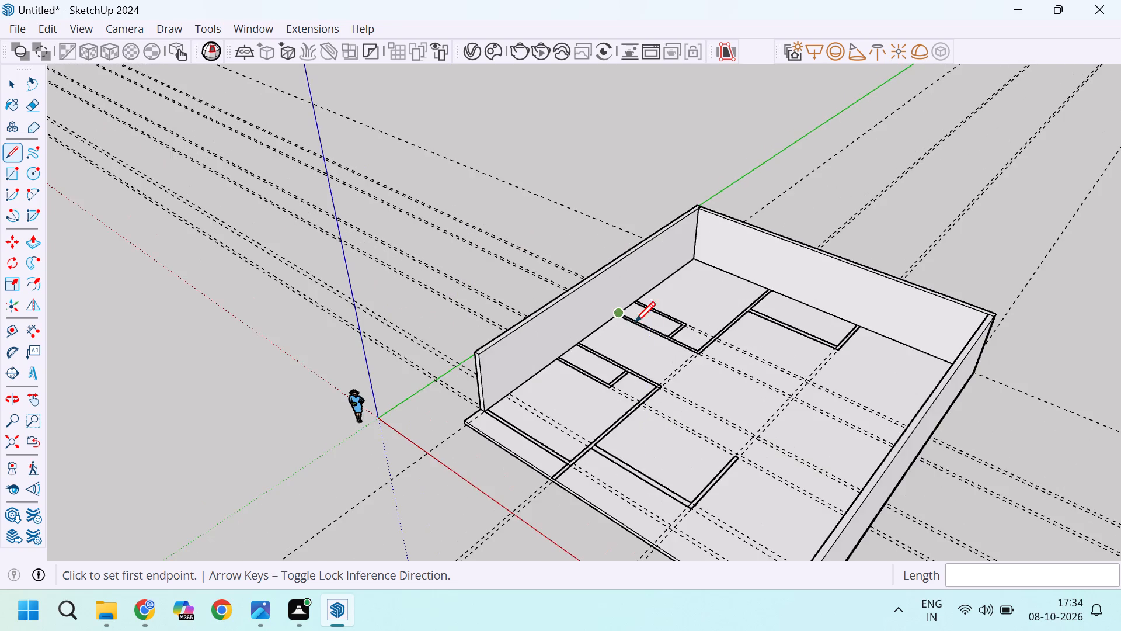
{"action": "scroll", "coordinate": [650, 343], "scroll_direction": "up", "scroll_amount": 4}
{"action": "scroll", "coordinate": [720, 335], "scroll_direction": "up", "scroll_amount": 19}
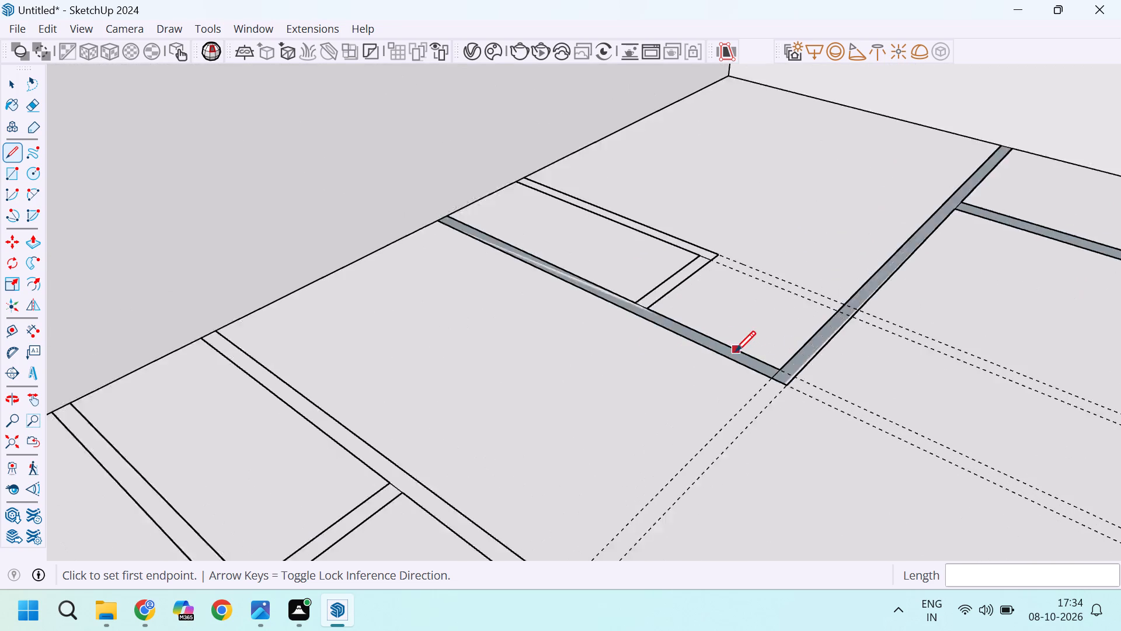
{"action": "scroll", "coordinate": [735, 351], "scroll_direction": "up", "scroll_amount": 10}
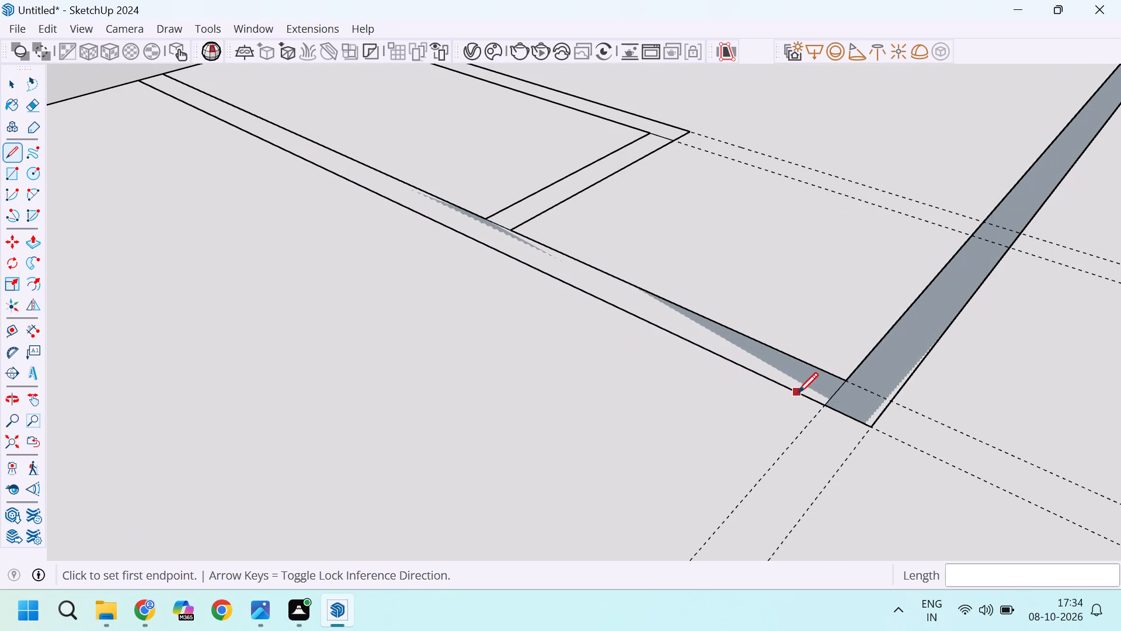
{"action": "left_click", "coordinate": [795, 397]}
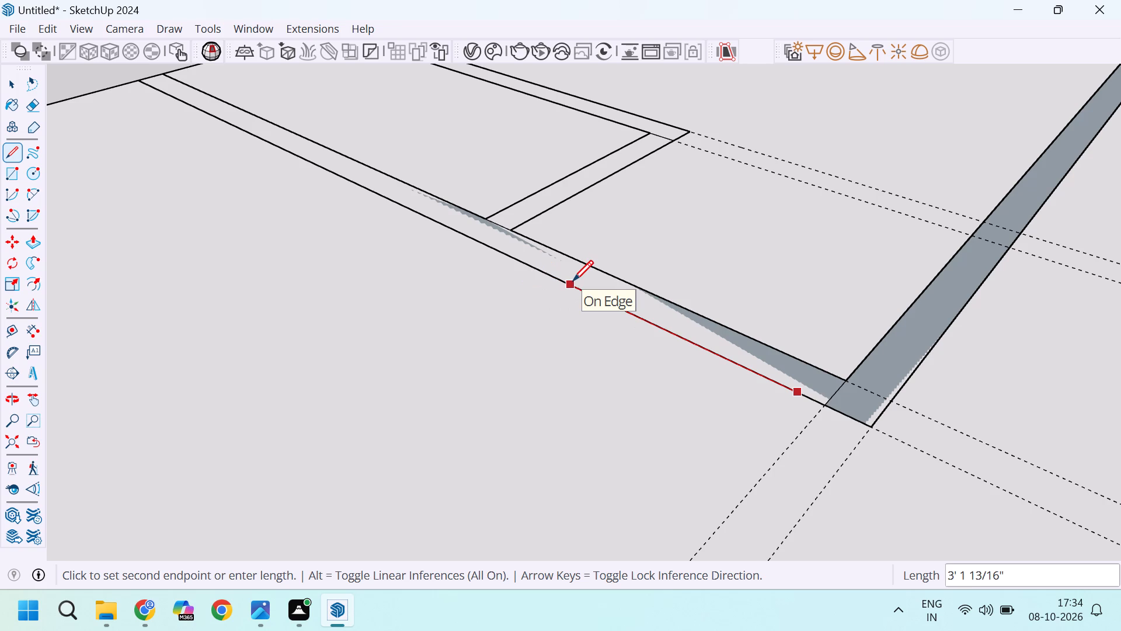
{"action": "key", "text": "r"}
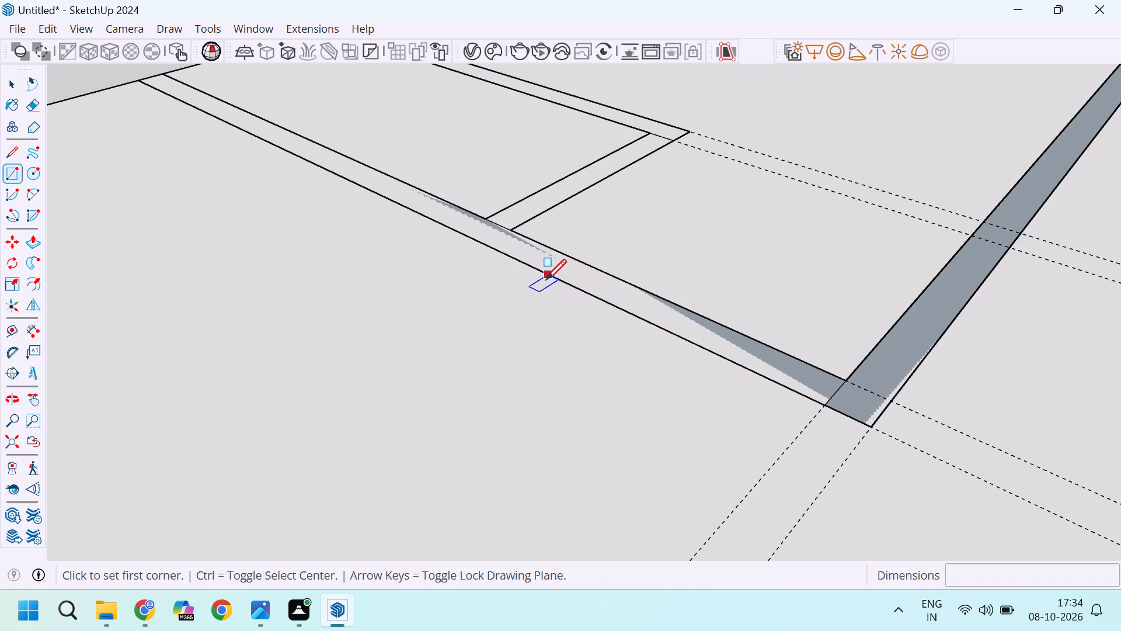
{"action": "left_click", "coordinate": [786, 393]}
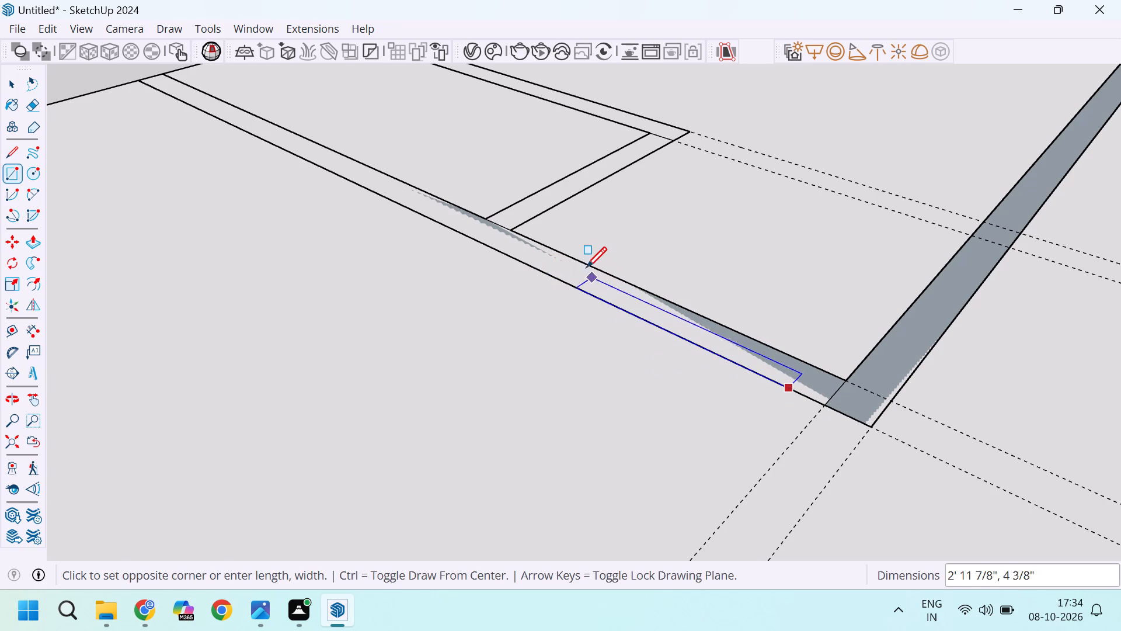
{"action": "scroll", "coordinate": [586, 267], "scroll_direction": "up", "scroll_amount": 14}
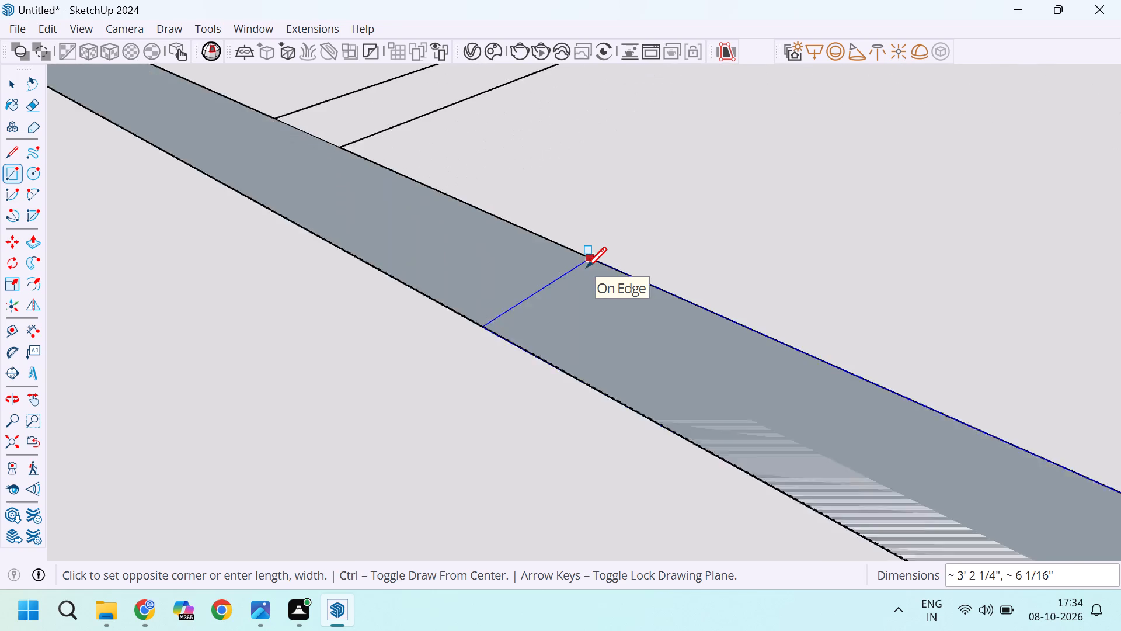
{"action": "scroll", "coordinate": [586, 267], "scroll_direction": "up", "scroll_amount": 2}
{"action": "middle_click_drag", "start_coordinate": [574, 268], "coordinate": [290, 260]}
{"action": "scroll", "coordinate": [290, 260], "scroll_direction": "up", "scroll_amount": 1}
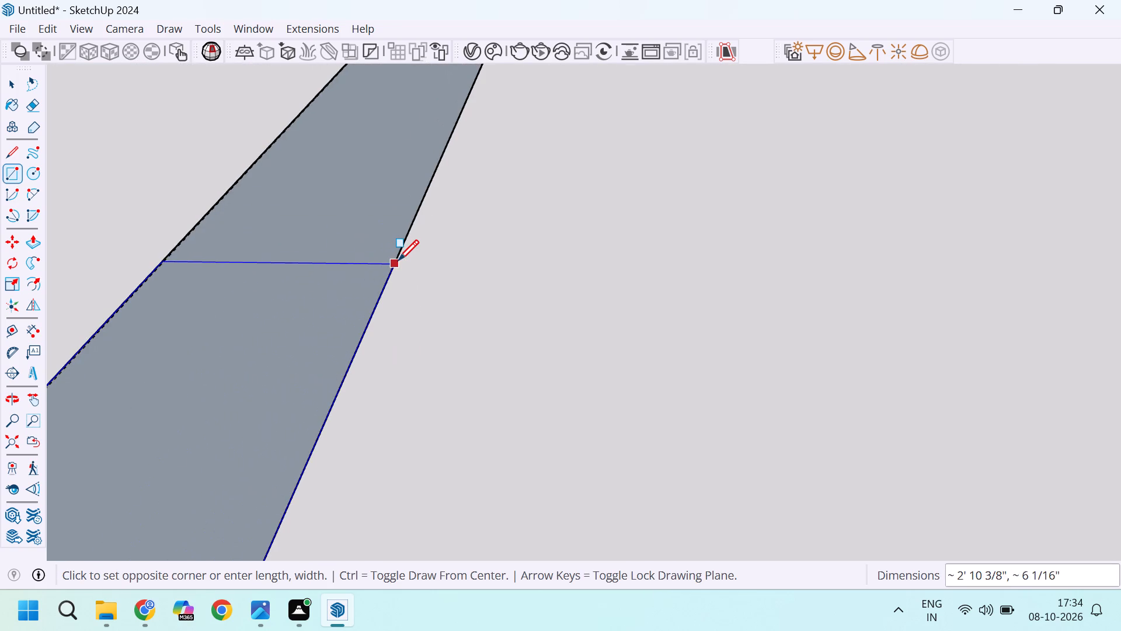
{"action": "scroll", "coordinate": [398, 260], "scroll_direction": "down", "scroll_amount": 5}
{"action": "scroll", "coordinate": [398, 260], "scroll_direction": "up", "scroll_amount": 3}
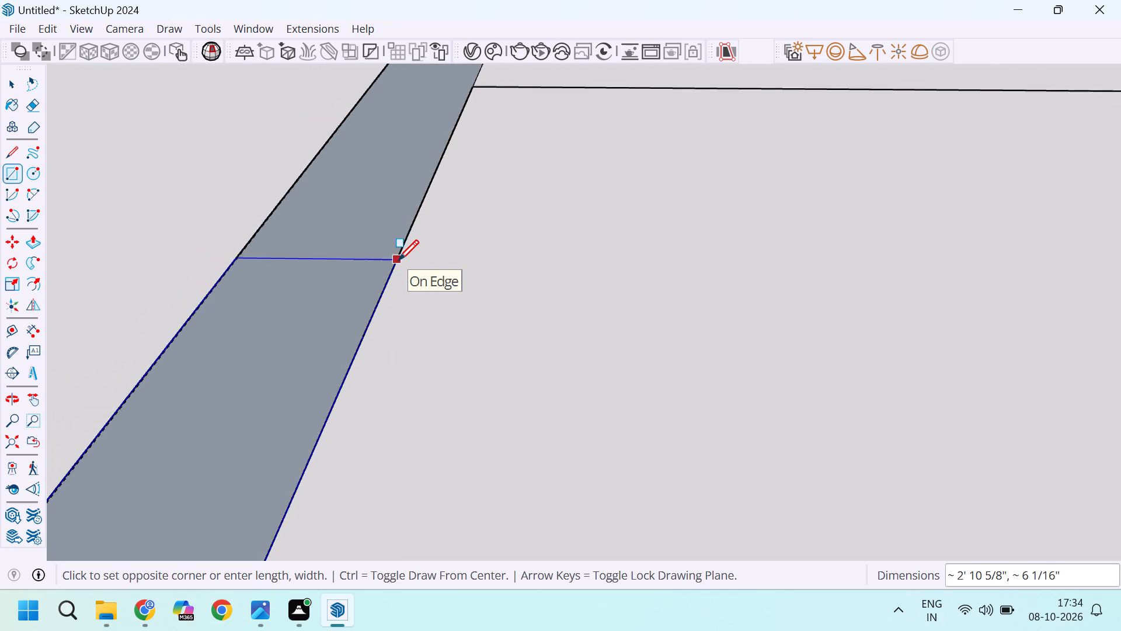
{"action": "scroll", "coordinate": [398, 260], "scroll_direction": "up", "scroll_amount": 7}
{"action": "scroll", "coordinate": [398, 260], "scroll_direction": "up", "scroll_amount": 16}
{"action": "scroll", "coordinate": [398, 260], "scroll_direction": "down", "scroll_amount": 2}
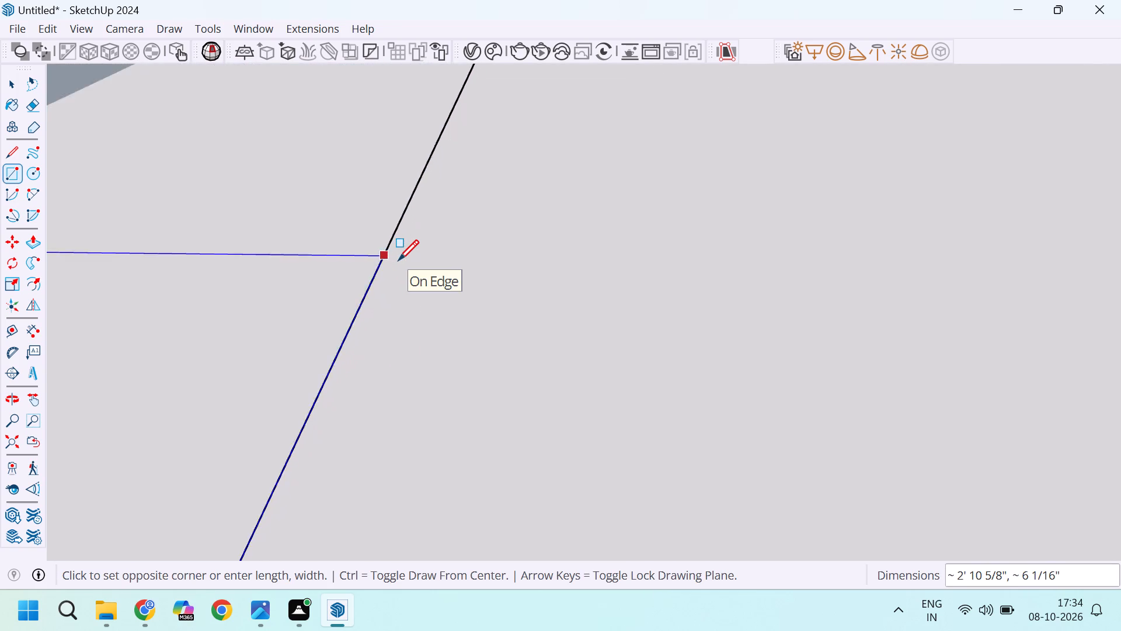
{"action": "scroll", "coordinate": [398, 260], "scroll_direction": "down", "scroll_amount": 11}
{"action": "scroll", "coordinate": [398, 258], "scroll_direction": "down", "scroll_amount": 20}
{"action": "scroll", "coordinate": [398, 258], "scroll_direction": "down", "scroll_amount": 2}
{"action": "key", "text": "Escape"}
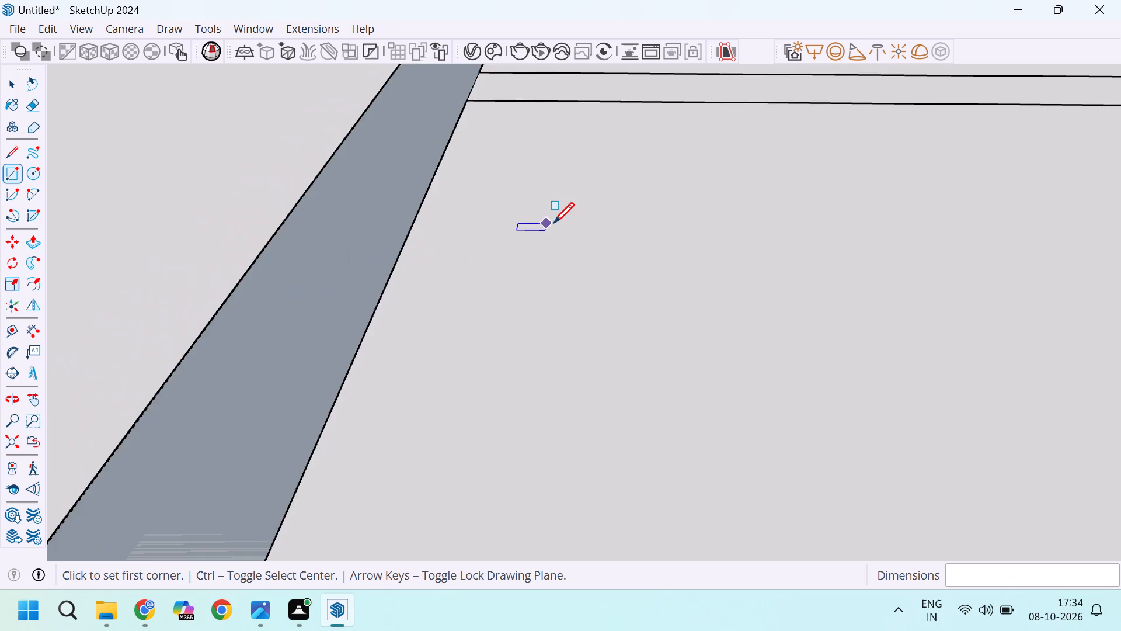
Draw a 6" line across the long side-wall strip, from the short partition strip's near corner to the guide on the opposite side.
{"action": "scroll", "coordinate": [553, 223], "scroll_direction": "down", "scroll_amount": 8}
{"action": "scroll", "coordinate": [497, 165], "scroll_direction": "up", "scroll_amount": 14}
{"action": "middle_click", "coordinate": [534, 150]}
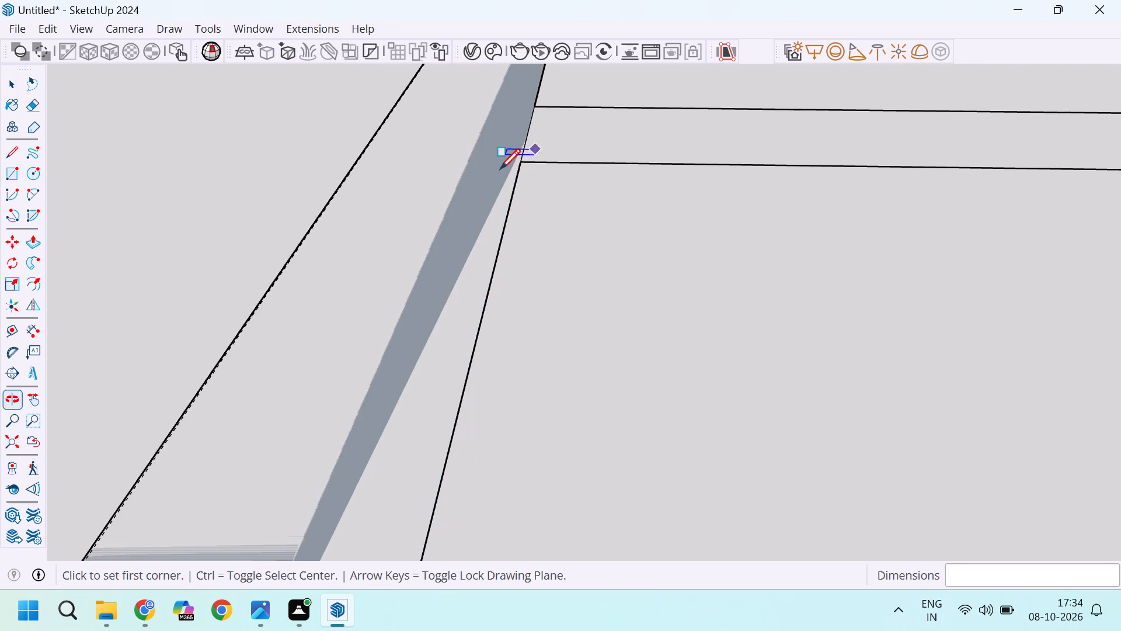
{"action": "scroll", "coordinate": [493, 172], "scroll_direction": "up", "scroll_amount": 4}
{"action": "key", "text": "l"}
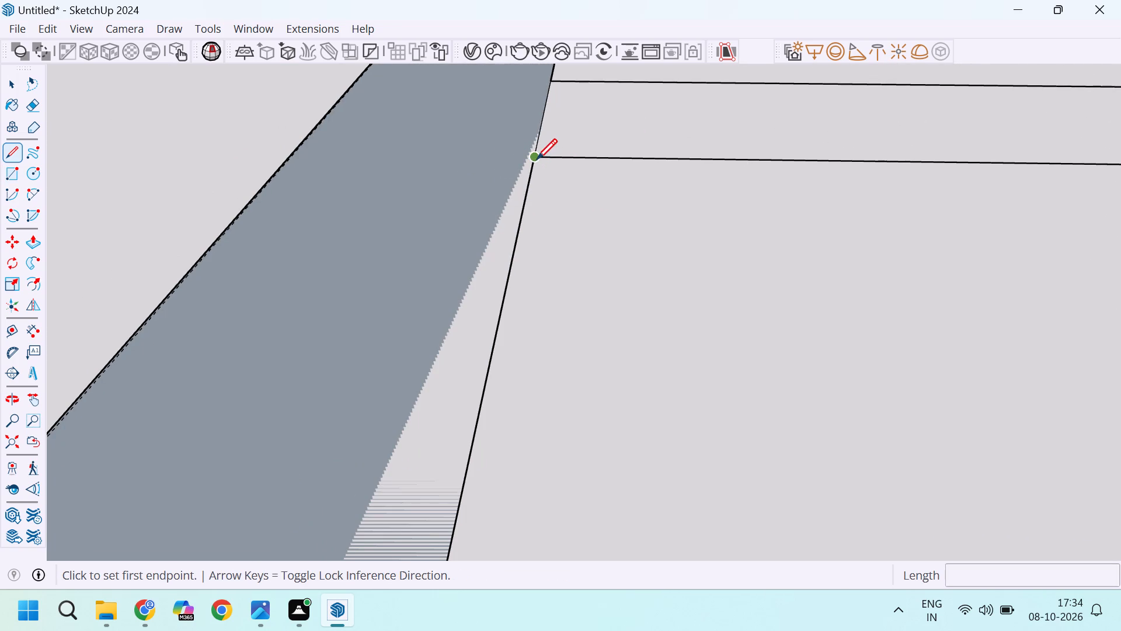
{"action": "left_click_drag", "start_coordinate": [537, 159], "coordinate": [530, 161]}
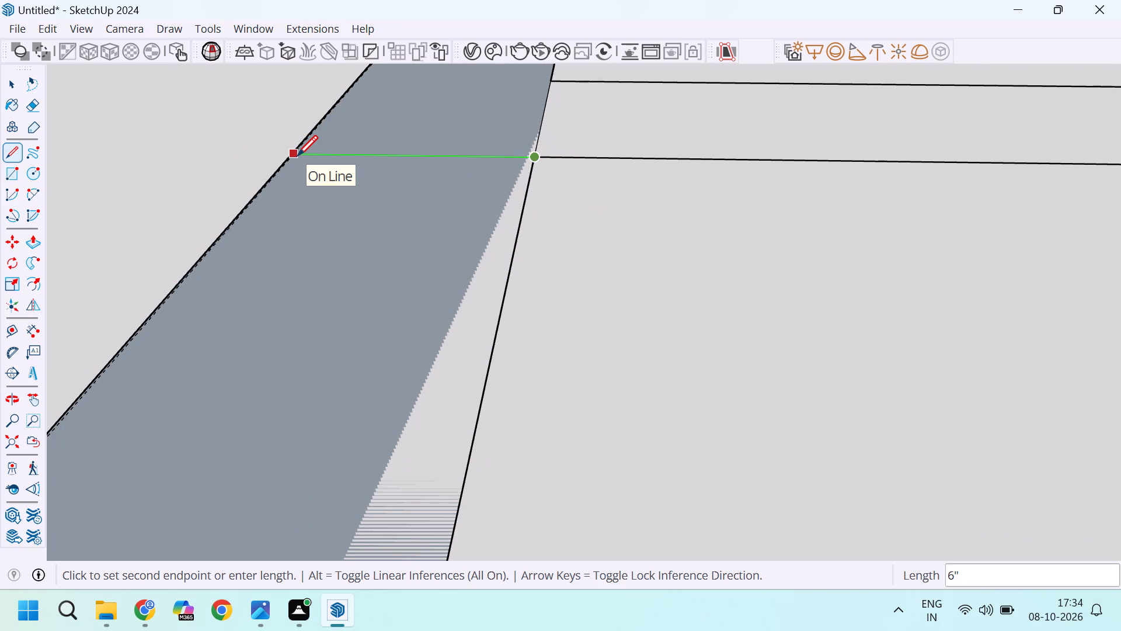
{"action": "left_click", "coordinate": [297, 155]}
Delete the side-wall strip's outer edge that runs slightly off the layout guide.
{"action": "middle_click_drag", "start_coordinate": [269, 169], "coordinate": [356, 200]}
{"action": "scroll", "coordinate": [300, 203], "scroll_direction": "up", "scroll_amount": 4}
{"action": "scroll", "coordinate": [224, 216], "scroll_direction": "up", "scroll_amount": 20}
{"action": "scroll", "coordinate": [224, 216], "scroll_direction": "up", "scroll_amount": 8}
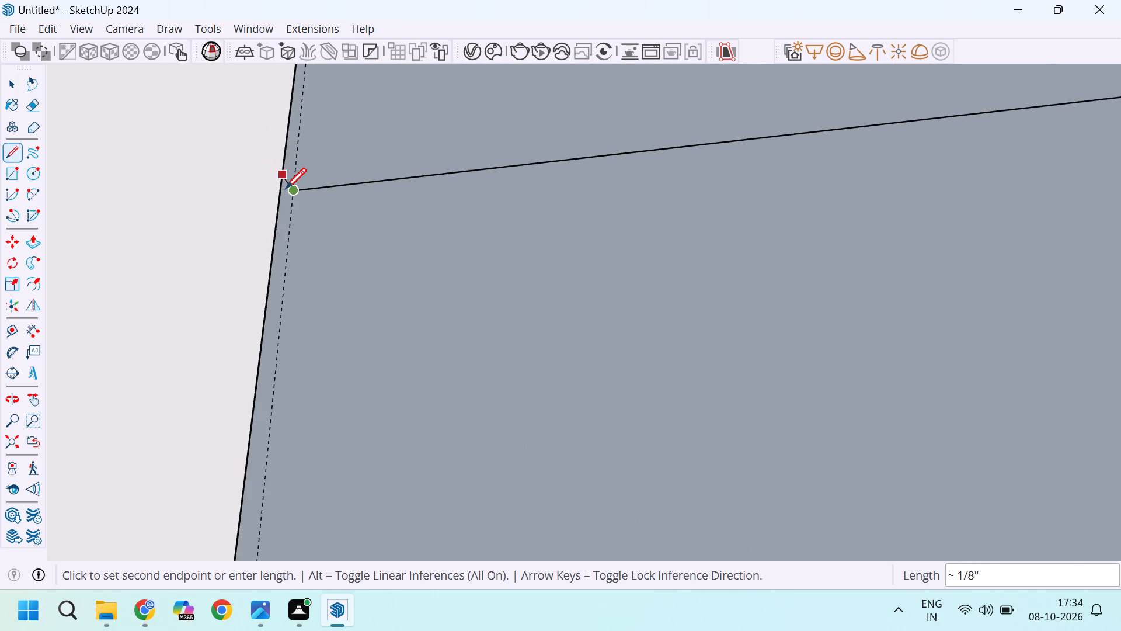
{"action": "scroll", "coordinate": [286, 188], "scroll_direction": "up", "scroll_amount": 3}
{"action": "key", "text": "space"}
{"action": "left_click", "coordinate": [271, 205]}
{"action": "left_click", "coordinate": [280, 210]}
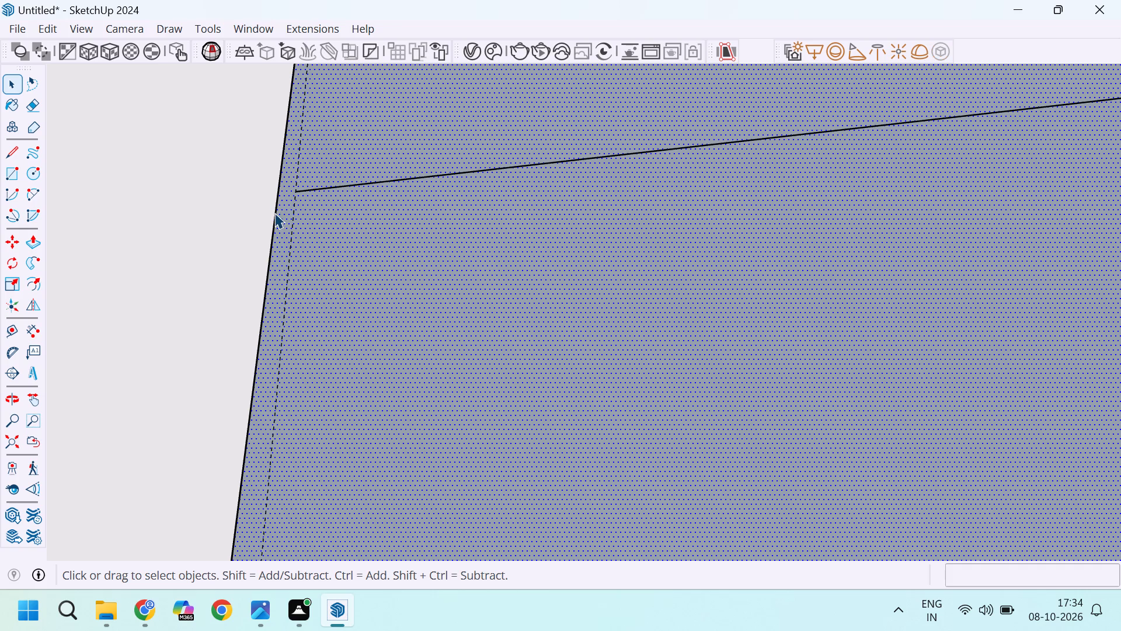
{"action": "left_click", "coordinate": [274, 213]}
{"action": "scroll", "coordinate": [273, 216], "scroll_direction": "down", "scroll_amount": 6}
{"action": "key", "text": "Delete"}
Draw the side-wall strip's outer edge, about 15' long, along the guide from the long cross strip's end corner to the rear wall.
{"action": "scroll", "coordinate": [273, 216], "scroll_direction": "down", "scroll_amount": 4}
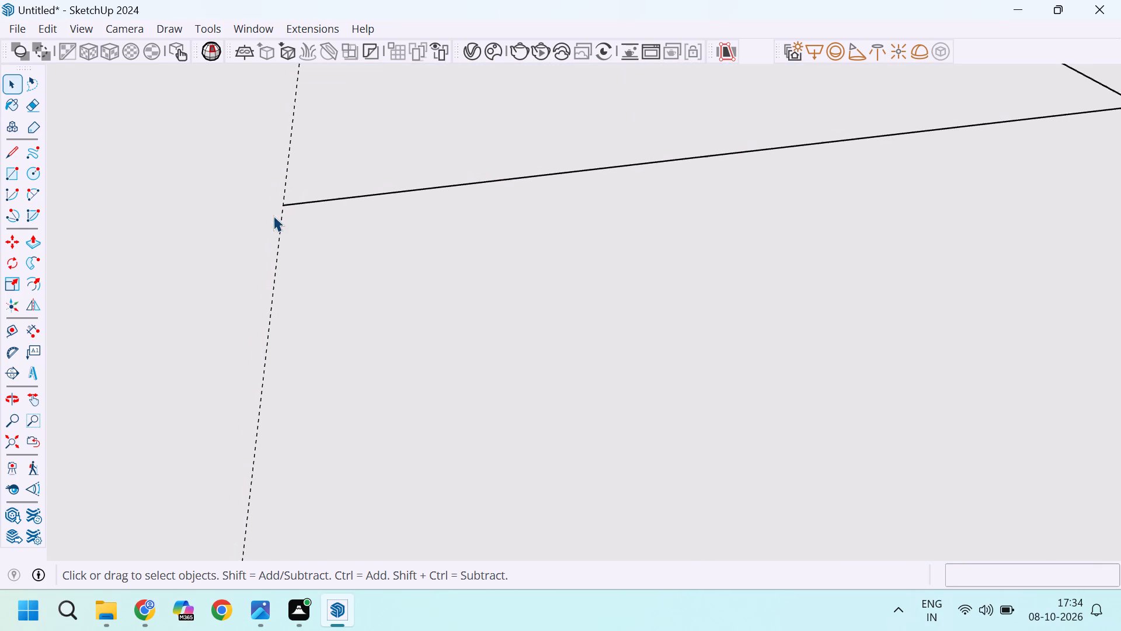
{"action": "scroll", "coordinate": [273, 216], "scroll_direction": "down", "scroll_amount": 8}
{"action": "scroll", "coordinate": [384, 248], "scroll_direction": "down", "scroll_amount": 20}
{"action": "scroll", "coordinate": [384, 248], "scroll_direction": "down", "scroll_amount": 10}
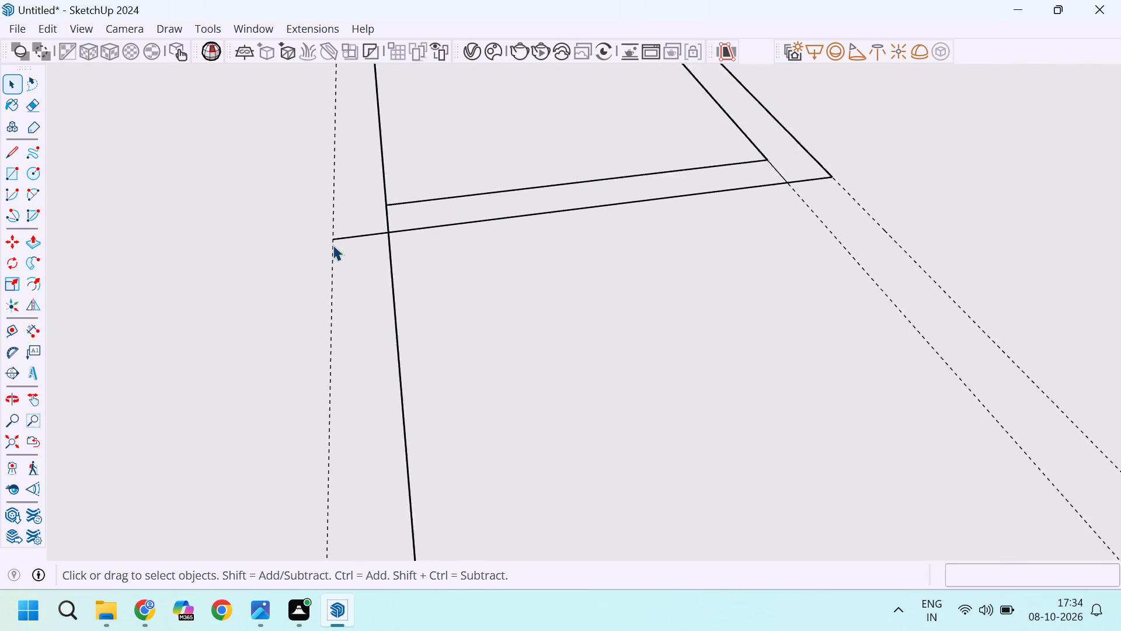
{"action": "scroll", "coordinate": [333, 245], "scroll_direction": "down", "scroll_amount": 11}
{"action": "scroll", "coordinate": [325, 356], "scroll_direction": "up", "scroll_amount": 20}
{"action": "scroll", "coordinate": [325, 356], "scroll_direction": "up", "scroll_amount": 7}
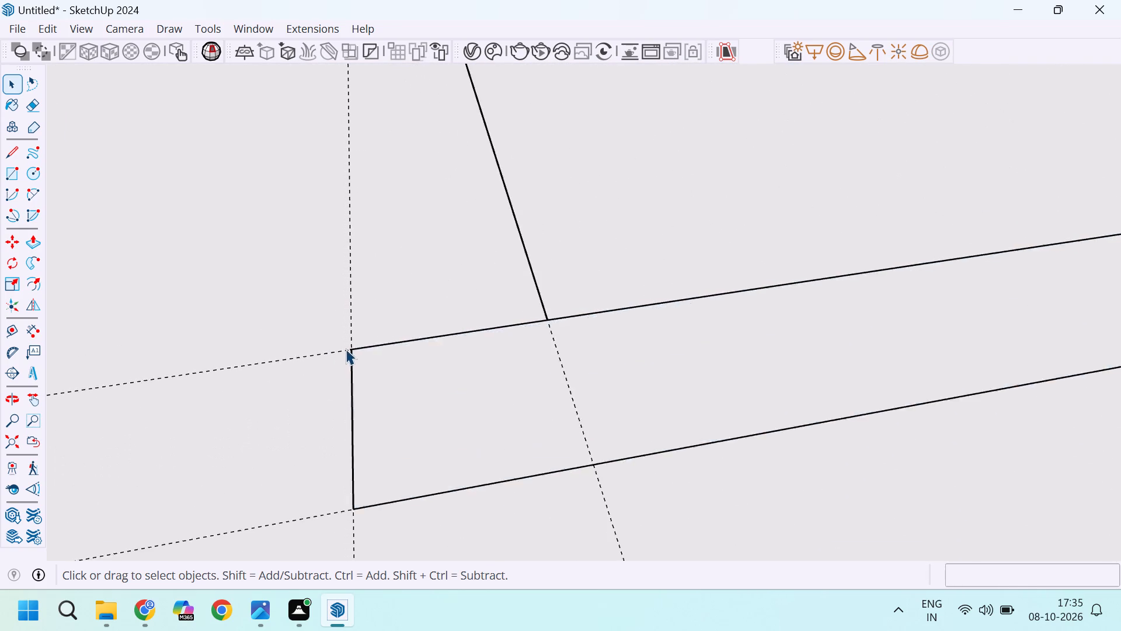
{"action": "scroll", "coordinate": [346, 349], "scroll_direction": "up", "scroll_amount": 14}
{"action": "key", "text": "l"}
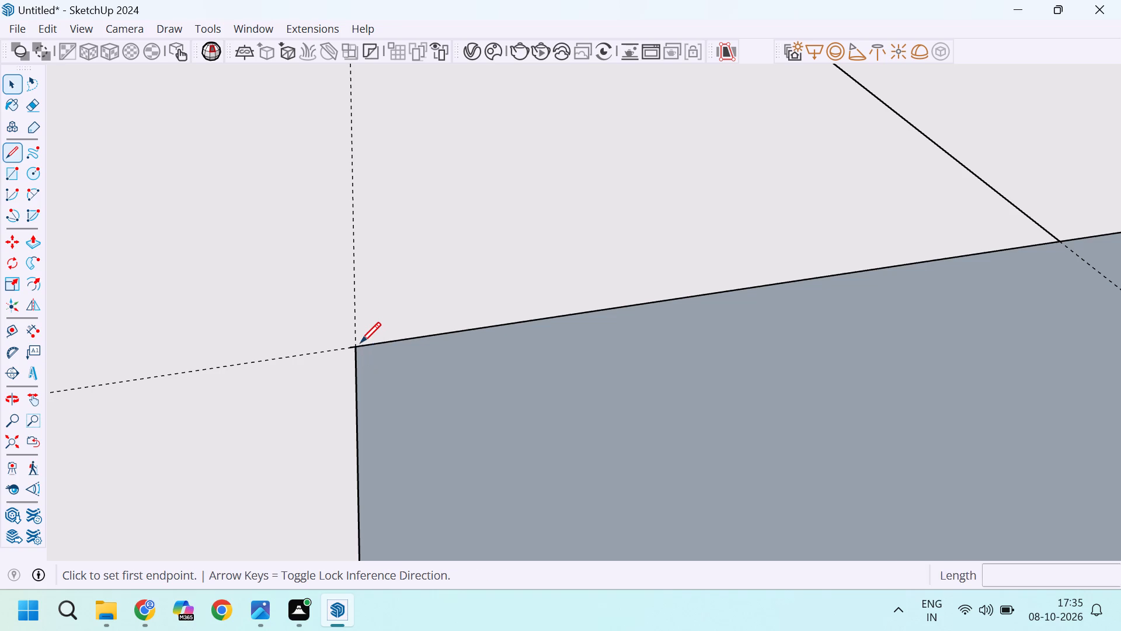
{"action": "left_click", "coordinate": [358, 341]}
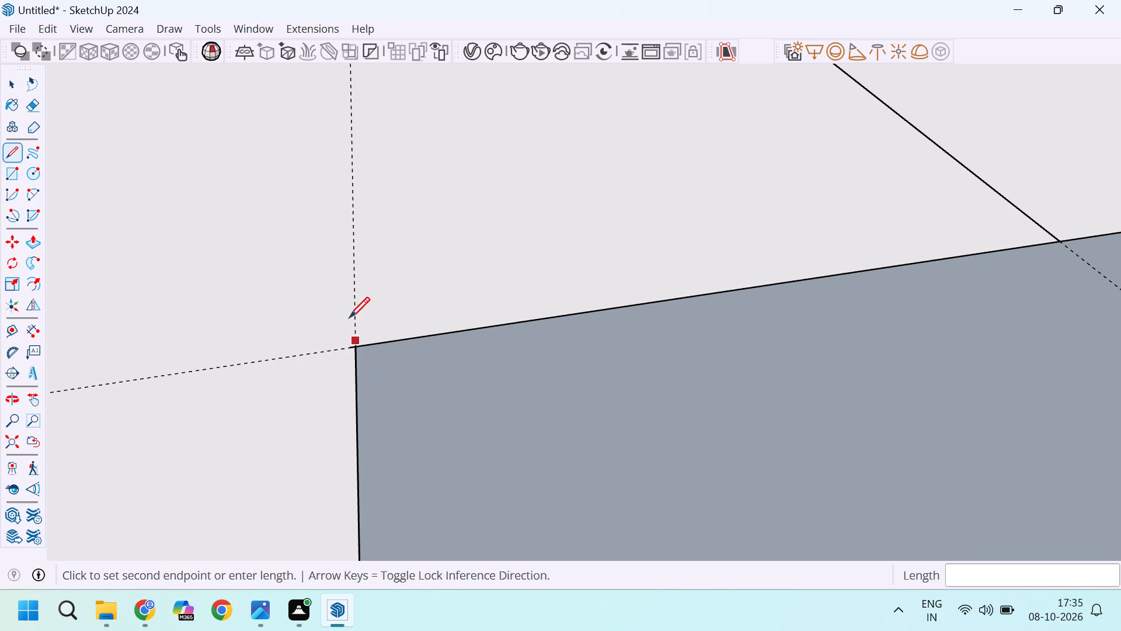
{"action": "scroll", "coordinate": [358, 233], "scroll_direction": "down", "scroll_amount": 6}
{"action": "scroll", "coordinate": [360, 231], "scroll_direction": "down", "scroll_amount": 20}
{"action": "scroll", "coordinate": [360, 231], "scroll_direction": "down", "scroll_amount": 3}
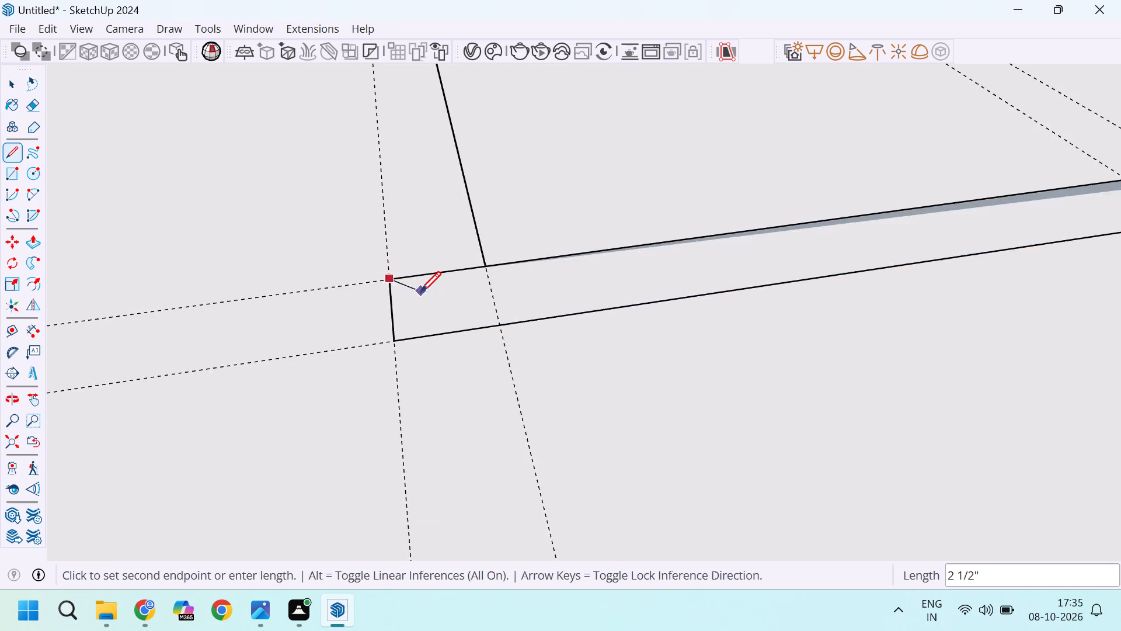
{"action": "scroll", "coordinate": [420, 292], "scroll_direction": "down", "scroll_amount": 20}
{"action": "scroll", "coordinate": [420, 292], "scroll_direction": "down", "scroll_amount": 8}
{"action": "scroll", "coordinate": [370, 165], "scroll_direction": "up", "scroll_amount": 7}
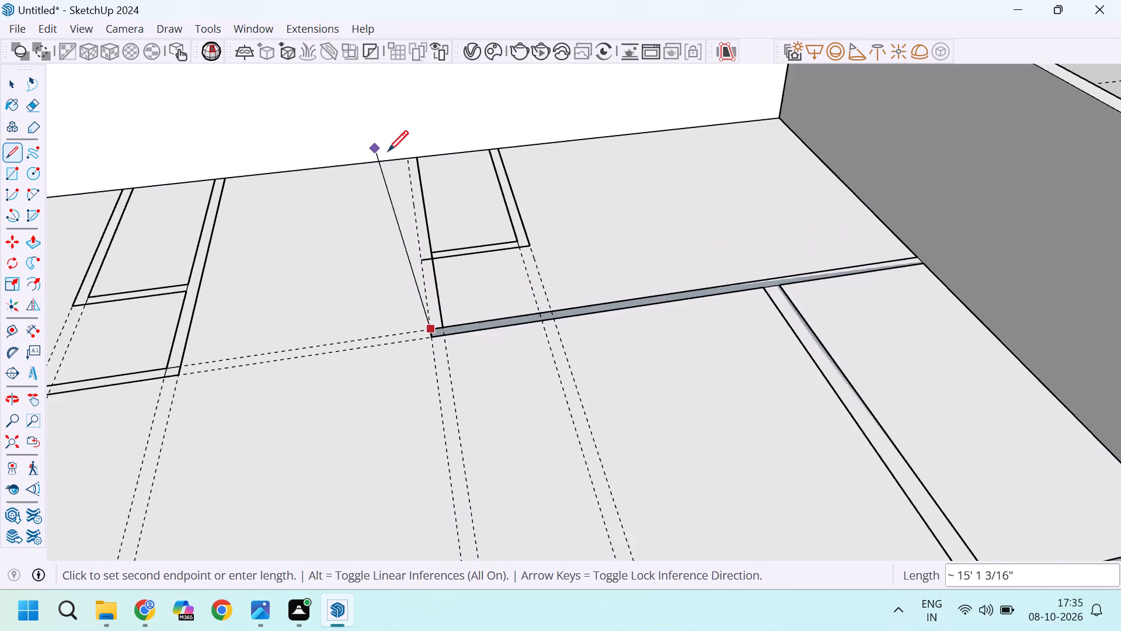
{"action": "scroll", "coordinate": [388, 151], "scroll_direction": "up", "scroll_amount": 14}
{"action": "left_click", "coordinate": [423, 158]}
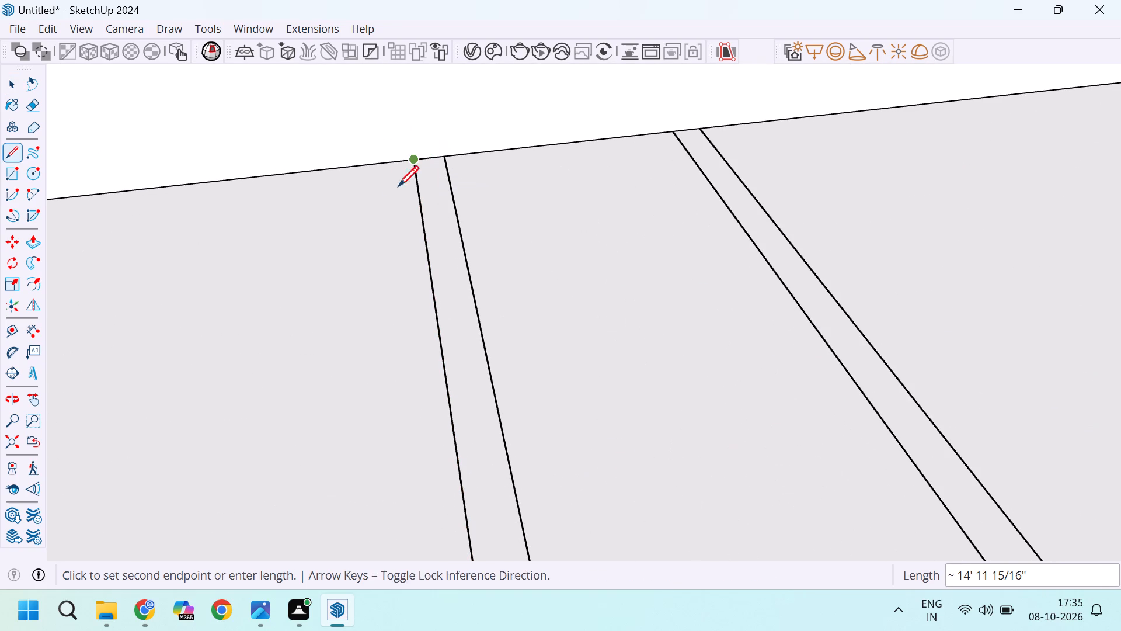
{"action": "scroll", "coordinate": [359, 176], "scroll_direction": "down", "scroll_amount": 19}
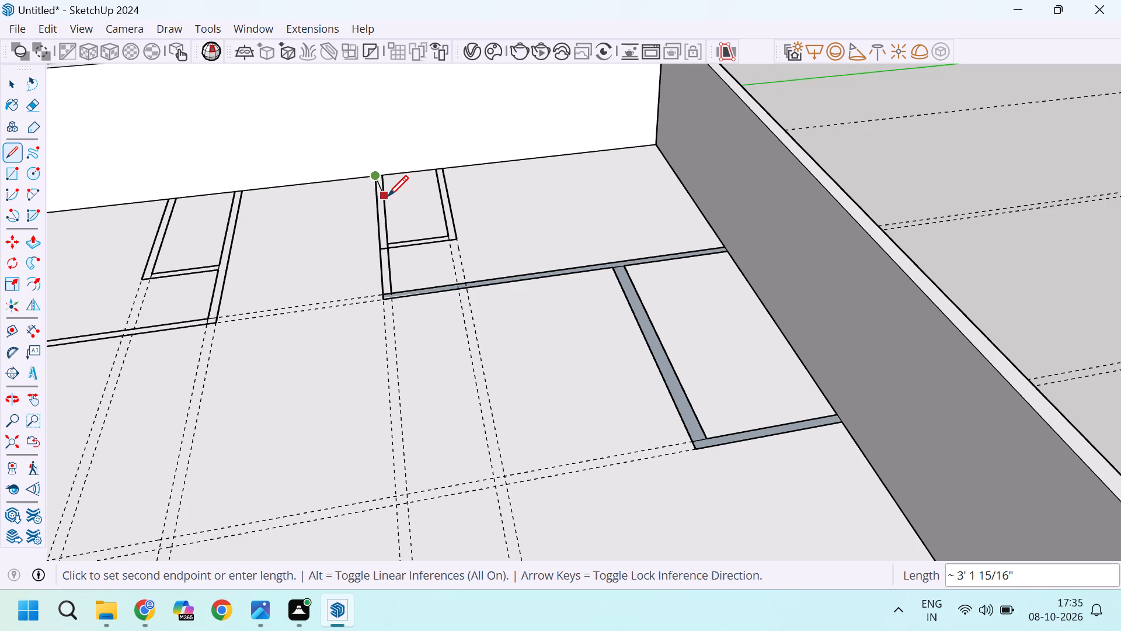
{"action": "scroll", "coordinate": [360, 312], "scroll_direction": "up", "scroll_amount": 3}
{"action": "scroll", "coordinate": [443, 213], "scroll_direction": "up", "scroll_amount": 6}
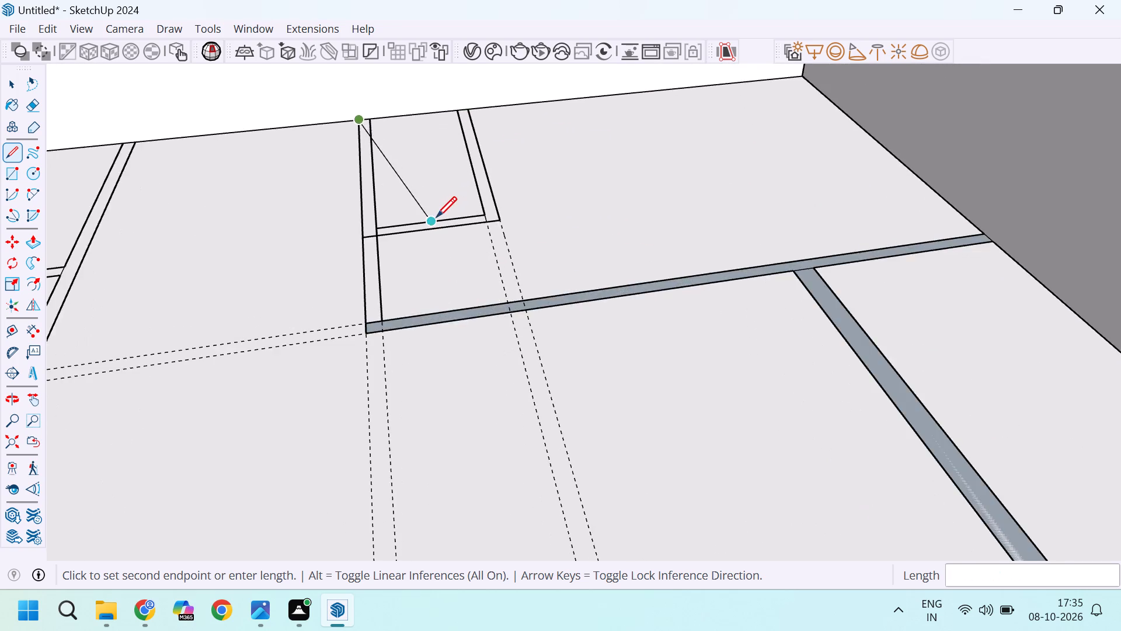
{"action": "scroll", "coordinate": [436, 217], "scroll_direction": "up", "scroll_amount": 2}
{"action": "key", "text": "Escape"}
Examine the new edge's junction with the cross strip and the overall interior wall layout against the guides.
{"action": "scroll", "coordinate": [366, 247], "scroll_direction": "down", "scroll_amount": 2}
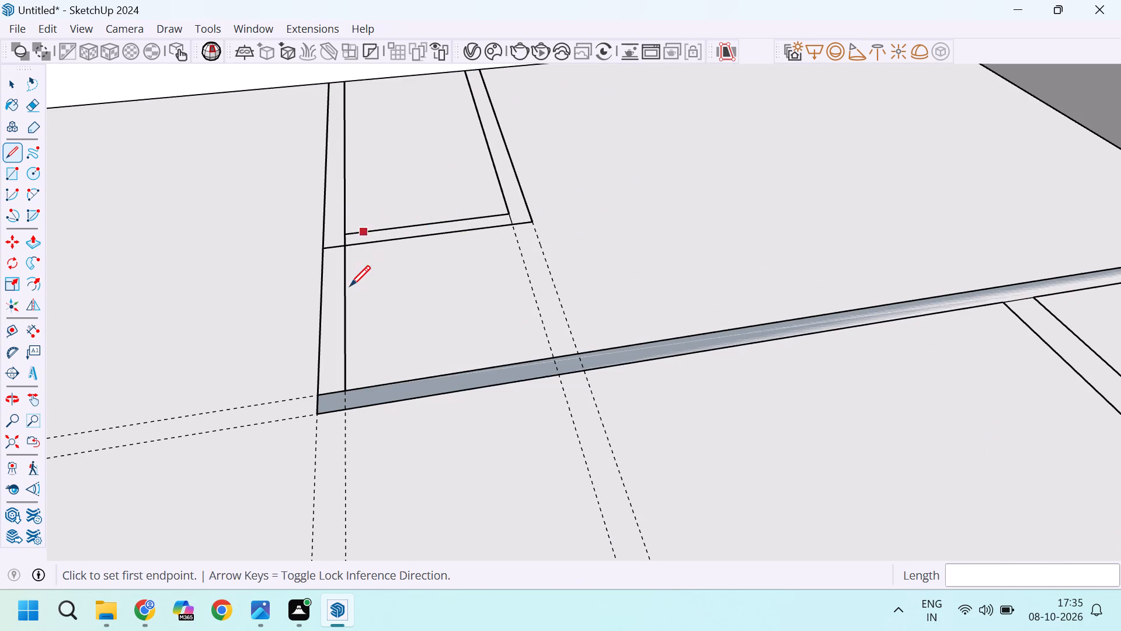
{"action": "scroll", "coordinate": [345, 385], "scroll_direction": "up", "scroll_amount": 13}
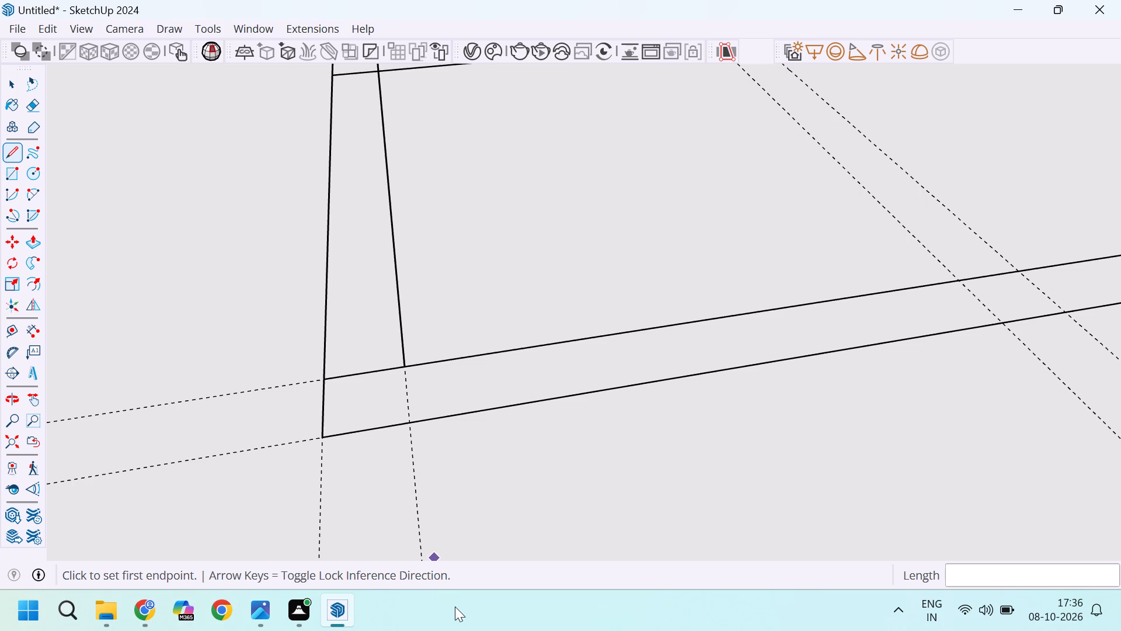
{"action": "scroll", "coordinate": [496, 501], "scroll_direction": "down", "scroll_amount": 4}
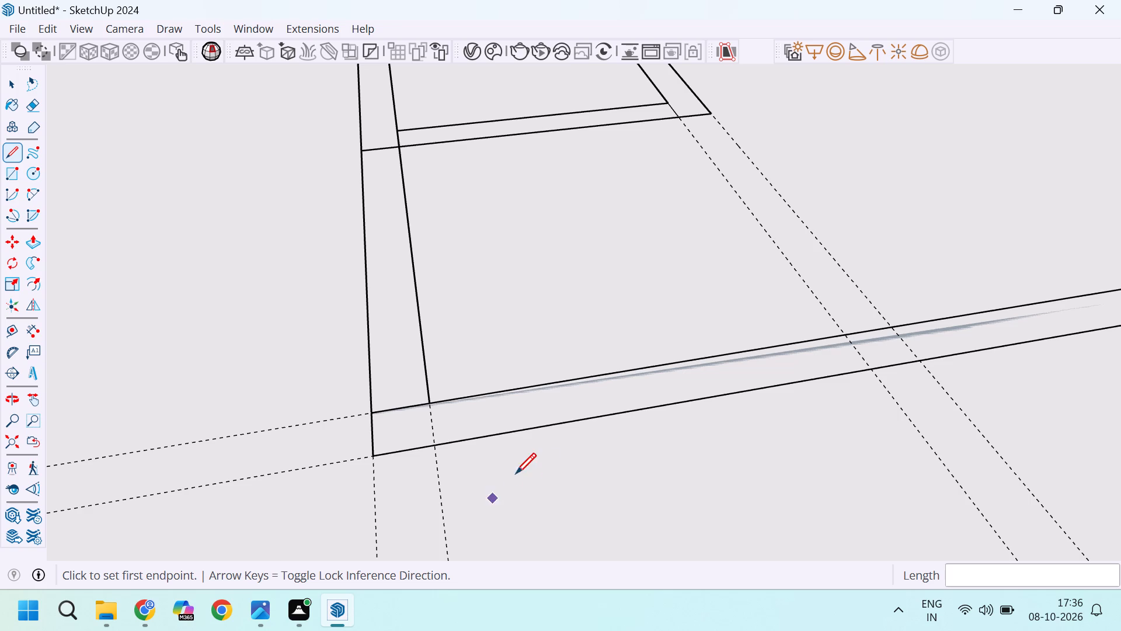
{"action": "scroll", "coordinate": [531, 422], "scroll_direction": "down", "scroll_amount": 6}
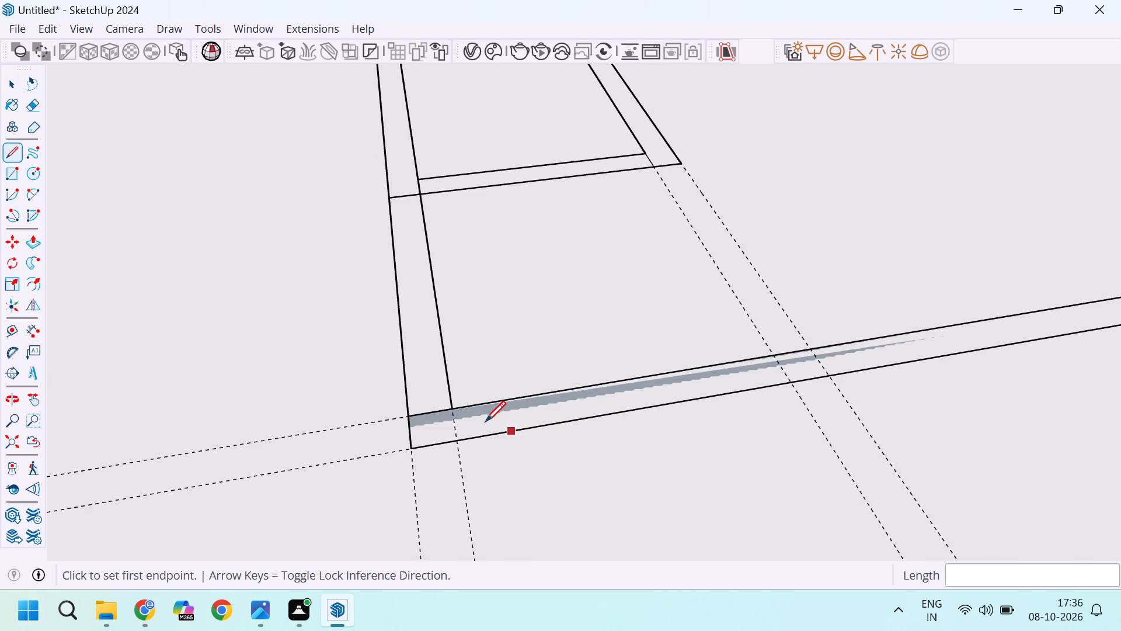
{"action": "scroll", "coordinate": [485, 421], "scroll_direction": "down", "scroll_amount": 11}
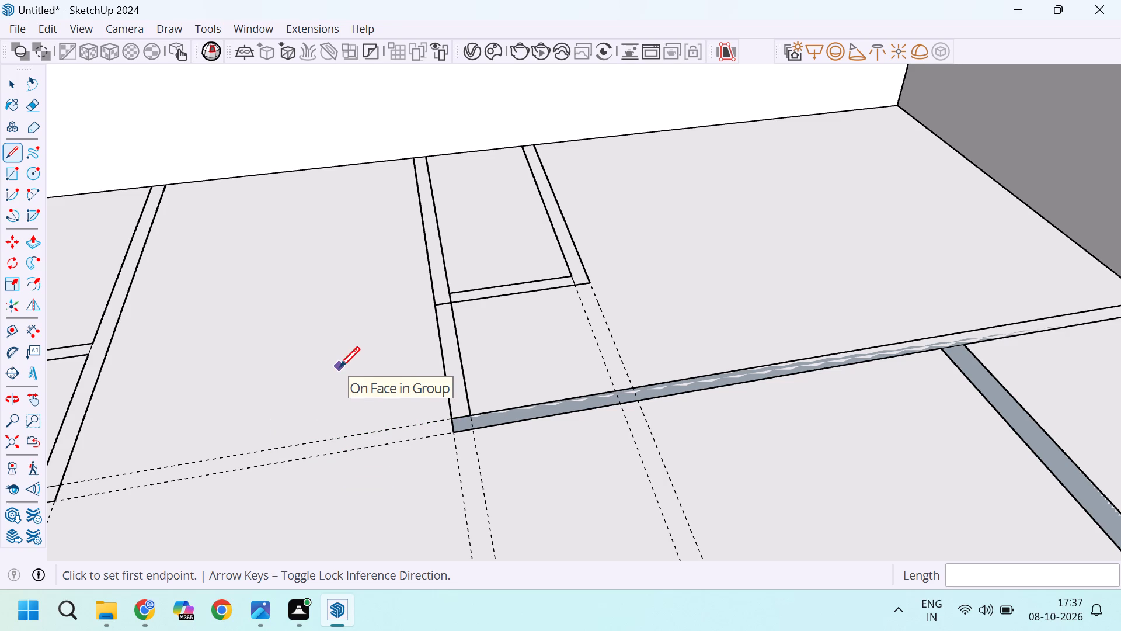
{"action": "scroll", "coordinate": [440, 281], "scroll_direction": "down", "scroll_amount": 4}
{"action": "scroll", "coordinate": [485, 354], "scroll_direction": "down", "scroll_amount": 8}
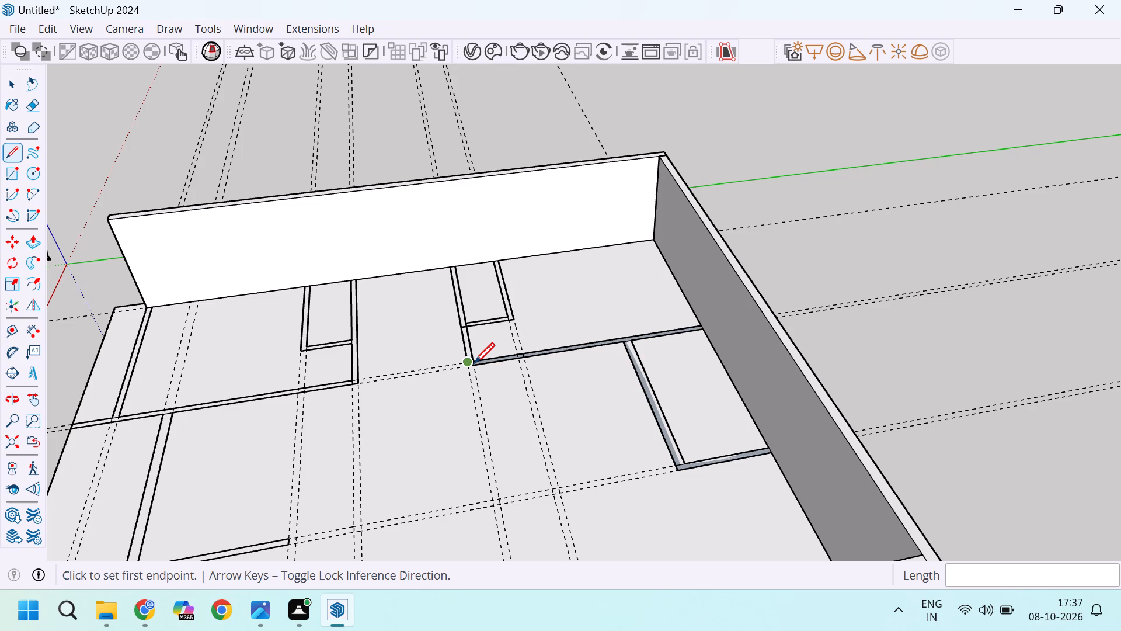
{"action": "scroll", "coordinate": [474, 363], "scroll_direction": "down", "scroll_amount": 3}
{"action": "scroll", "coordinate": [405, 297], "scroll_direction": "down", "scroll_amount": 3}
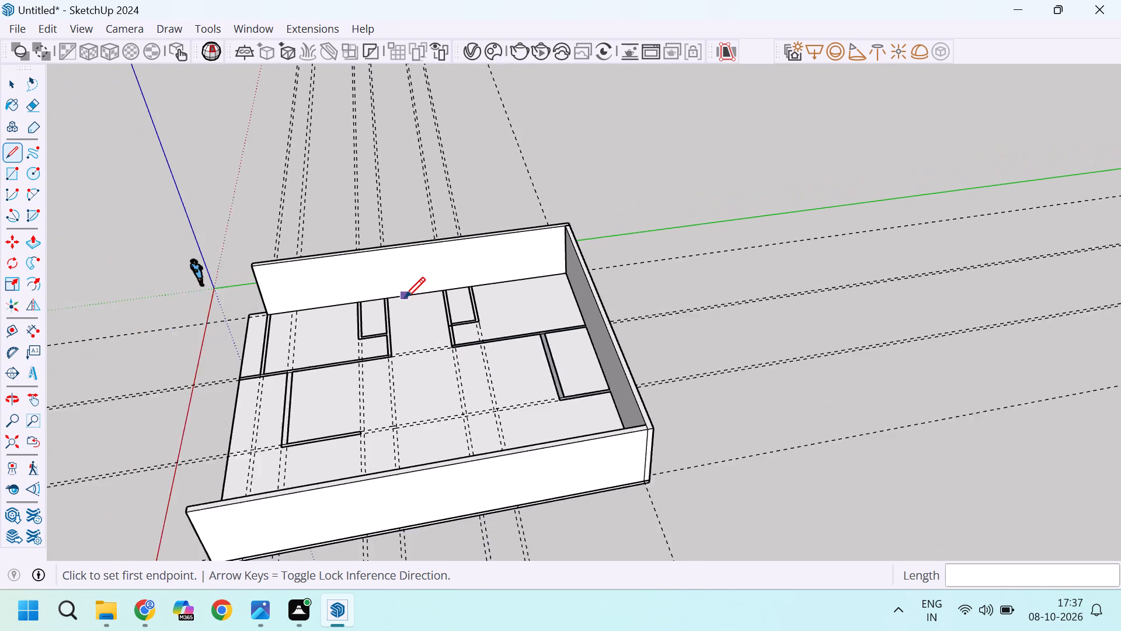
{"action": "scroll", "coordinate": [405, 297], "scroll_direction": "down", "scroll_amount": 1}
{"action": "scroll", "coordinate": [405, 297], "scroll_direction": "up", "scroll_amount": 3}
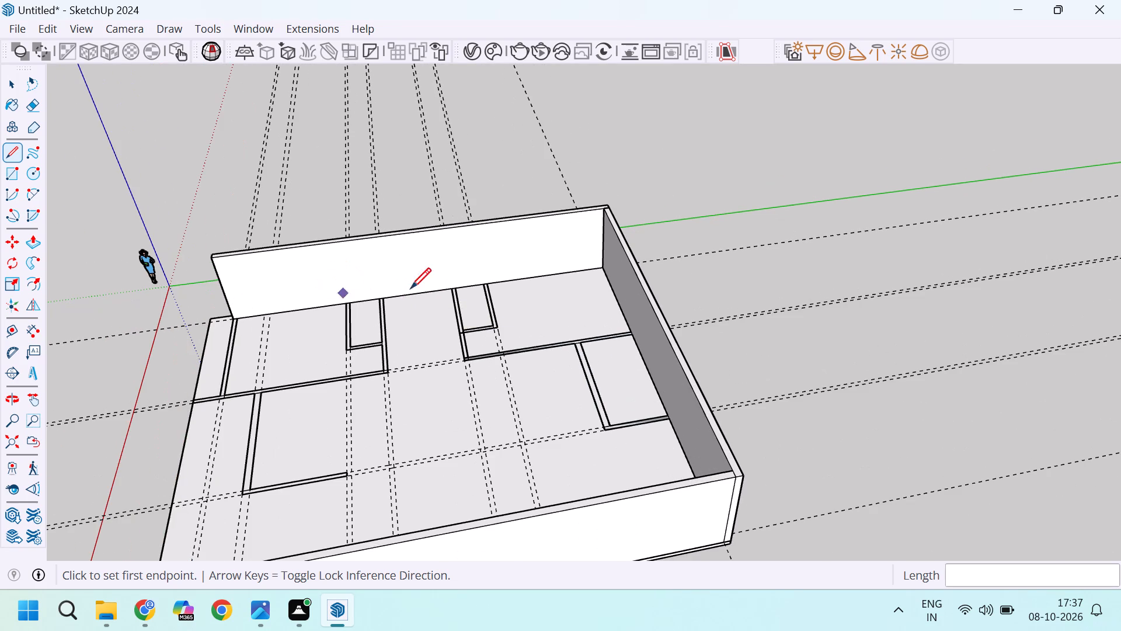
{"action": "middle_click_drag", "start_coordinate": [410, 288], "coordinate": [576, 258]}
{"action": "scroll", "coordinate": [401, 324], "scroll_direction": "up", "scroll_amount": 5}
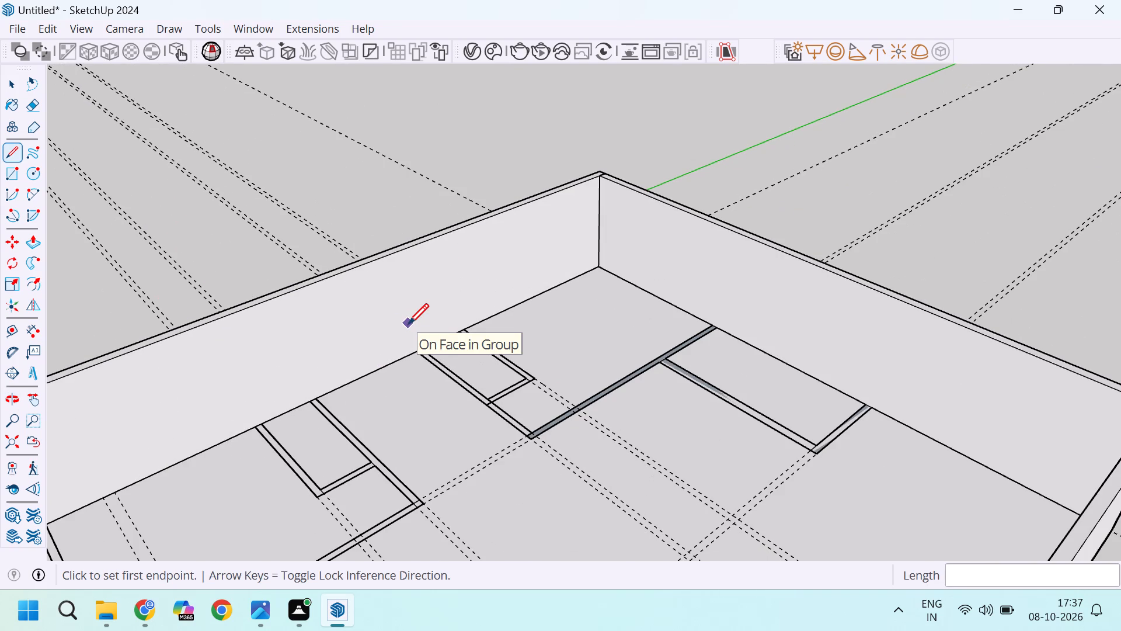
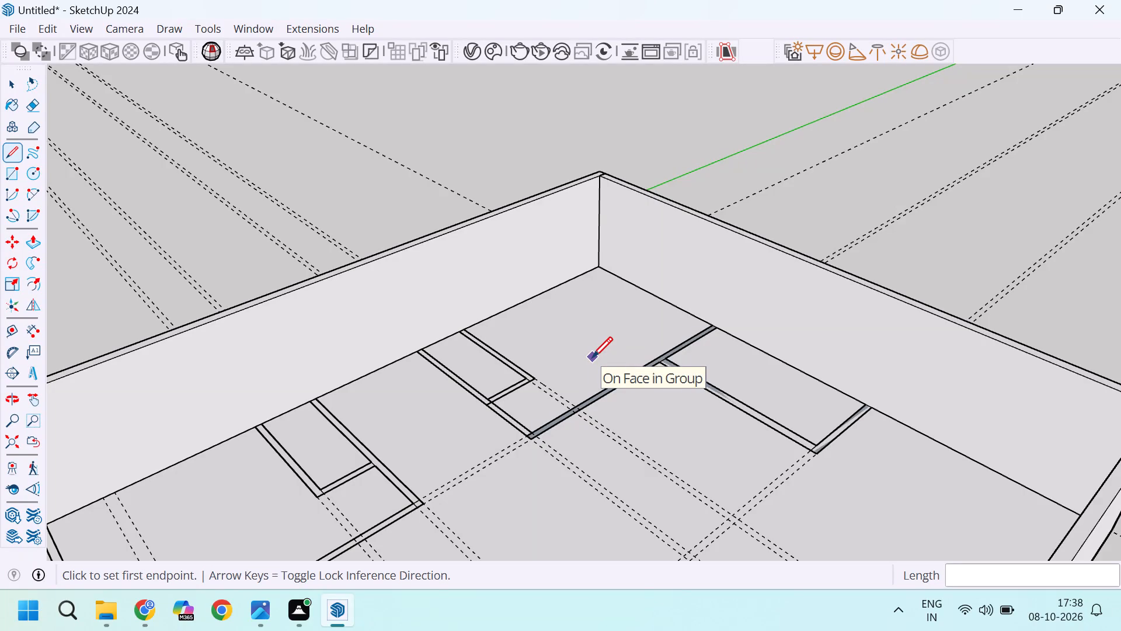
Examine the short partition strip's corner junctions with the two parallel interior wall strips that run in from the outer wall.
{"action": "scroll", "coordinate": [474, 326], "scroll_direction": "down", "scroll_amount": 10}
{"action": "scroll", "coordinate": [468, 351], "scroll_direction": "up", "scroll_amount": 6}
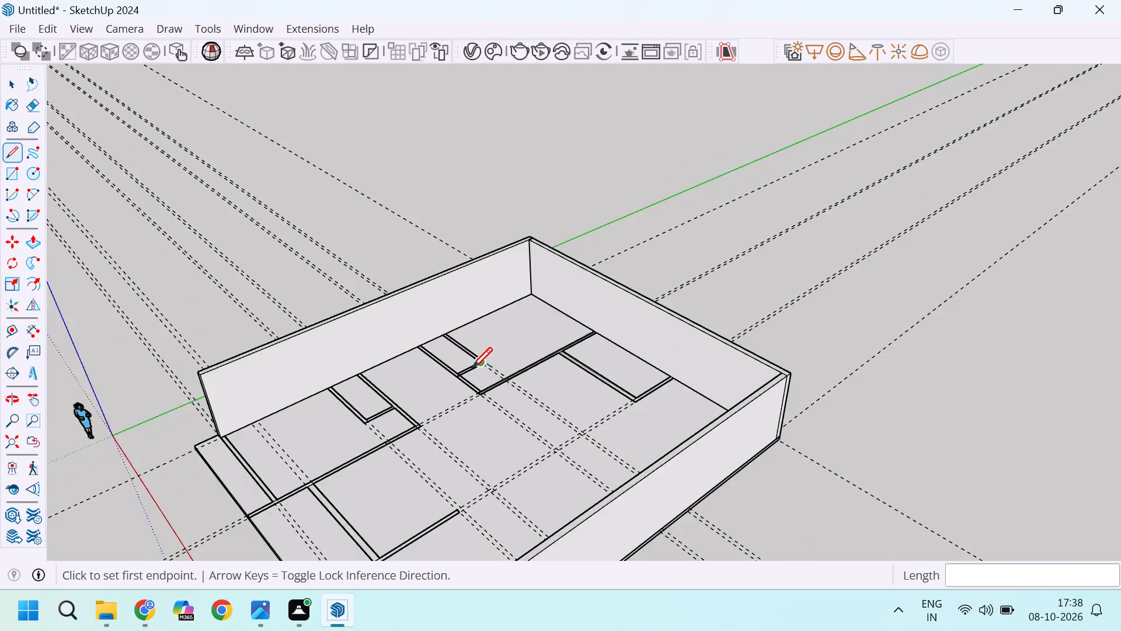
{"action": "scroll", "coordinate": [472, 367], "scroll_direction": "up", "scroll_amount": 18}
{"action": "scroll", "coordinate": [420, 400], "scroll_direction": "up", "scroll_amount": 6}
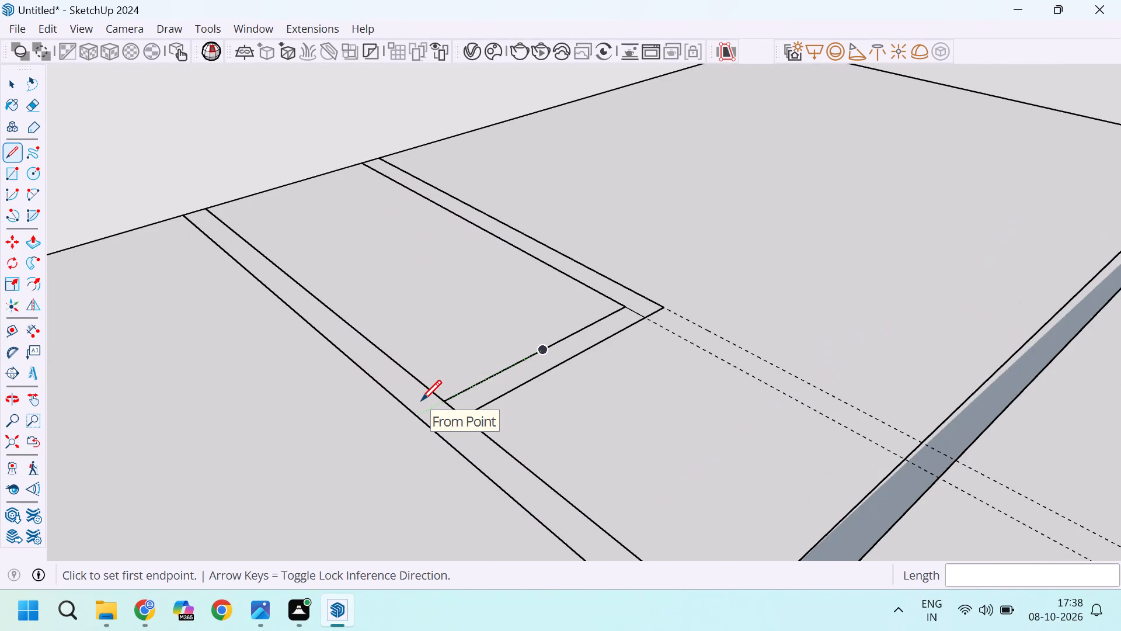
{"action": "scroll", "coordinate": [421, 400], "scroll_direction": "down", "scroll_amount": 5}
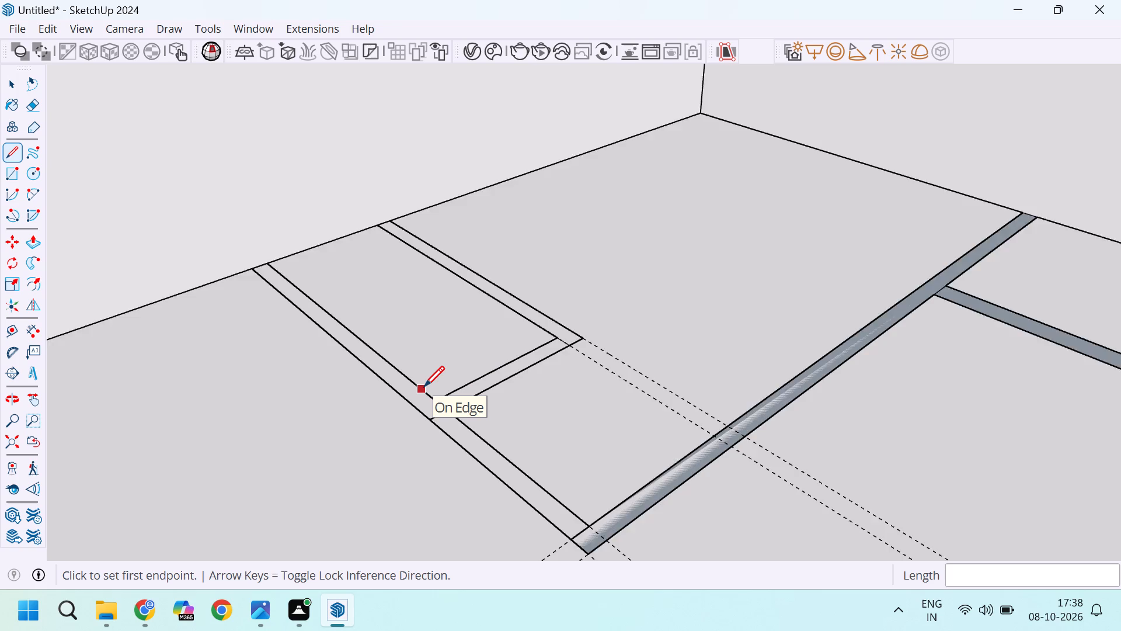
{"action": "scroll", "coordinate": [424, 386], "scroll_direction": "down", "scroll_amount": 2}
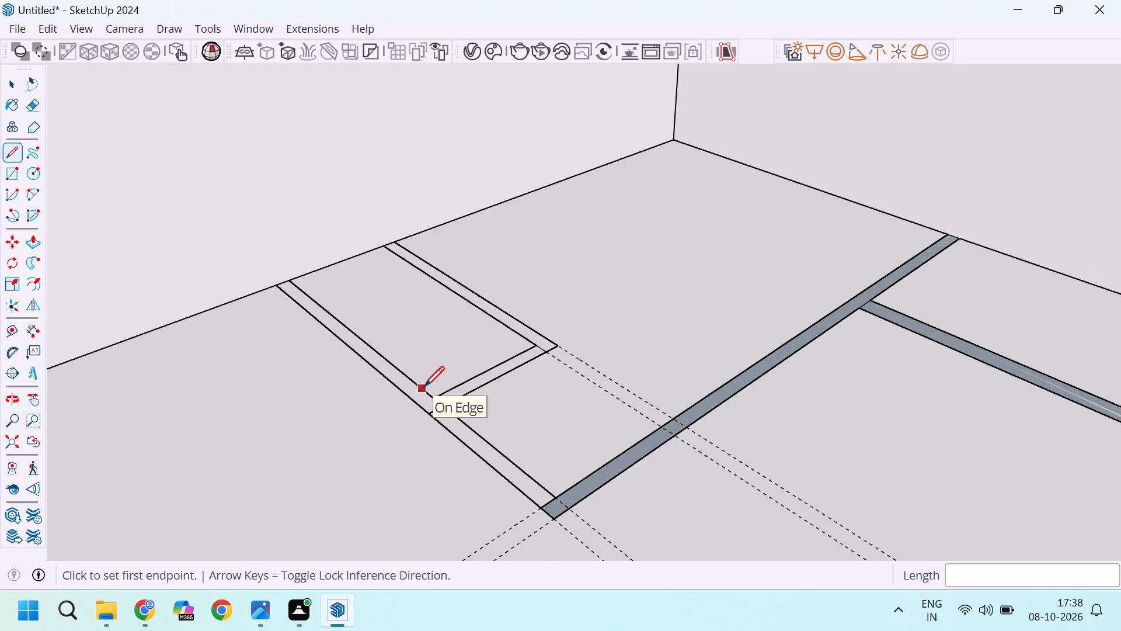
{"action": "scroll", "coordinate": [424, 386], "scroll_direction": "down", "scroll_amount": 2}
{"action": "scroll", "coordinate": [425, 390], "scroll_direction": "up", "scroll_amount": 13}
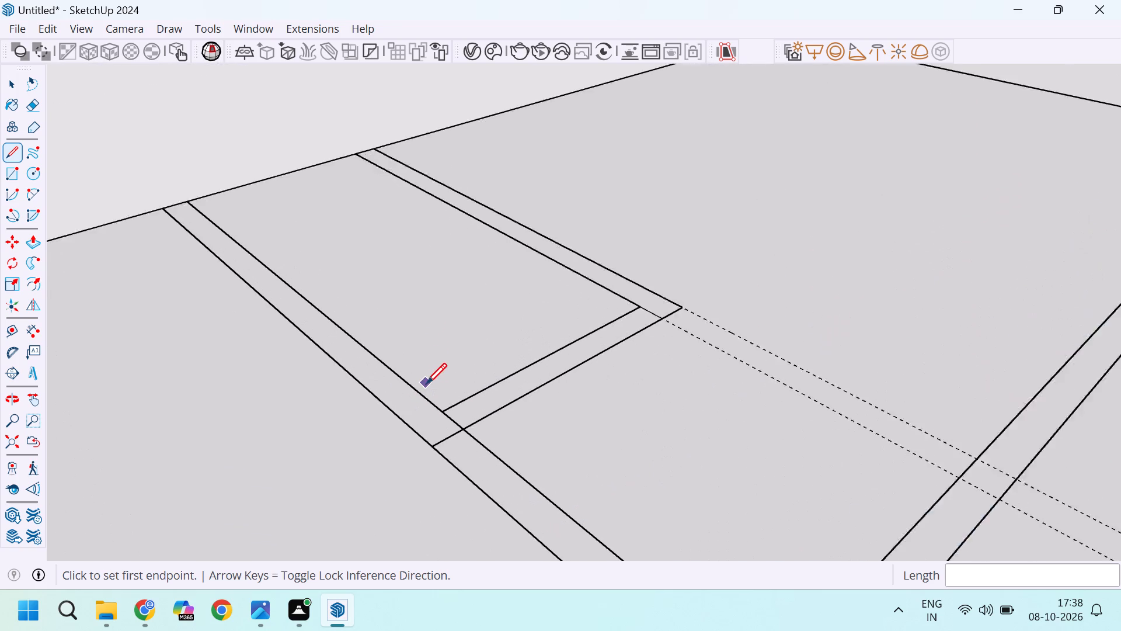
{"action": "scroll", "coordinate": [426, 383], "scroll_direction": "up", "scroll_amount": 1}
{"action": "scroll", "coordinate": [463, 421], "scroll_direction": "down", "scroll_amount": 3}
{"action": "scroll", "coordinate": [503, 384], "scroll_direction": "up", "scroll_amount": 4}
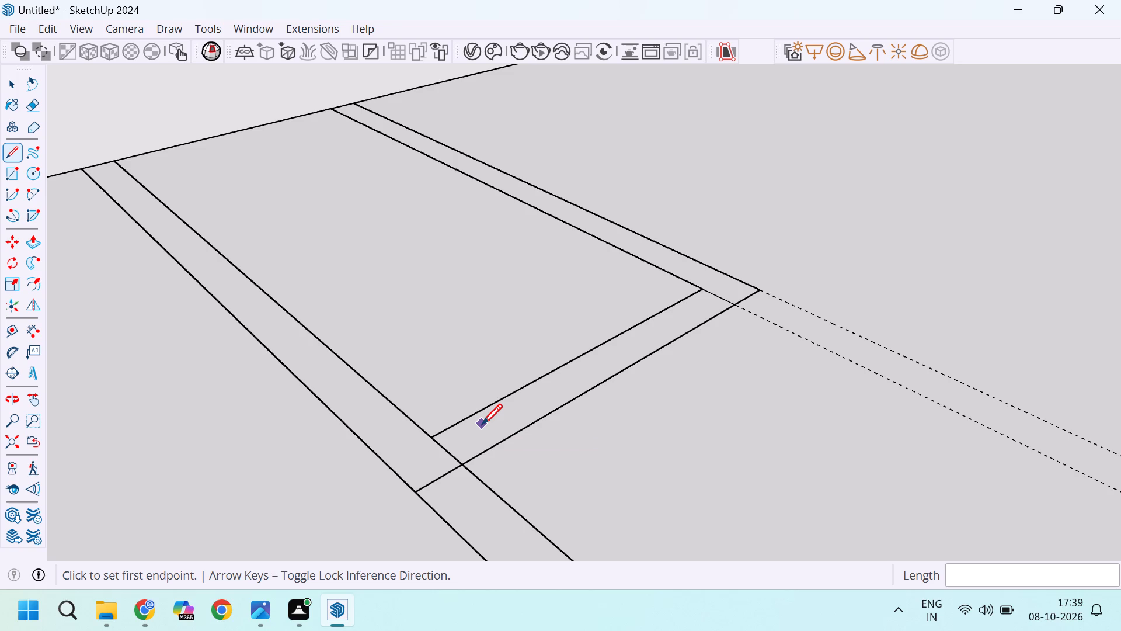
{"action": "scroll", "coordinate": [482, 424], "scroll_direction": "up", "scroll_amount": 1}
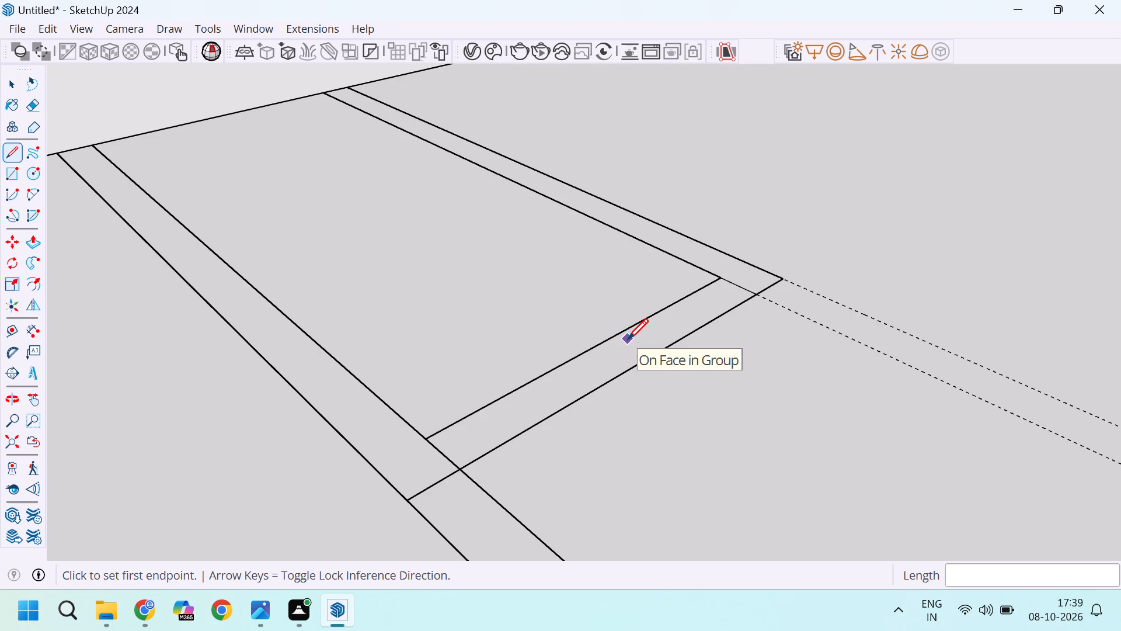
{"action": "scroll", "coordinate": [567, 294], "scroll_direction": "down", "scroll_amount": 9}
{"action": "scroll", "coordinate": [522, 338], "scroll_direction": "up", "scroll_amount": 5}
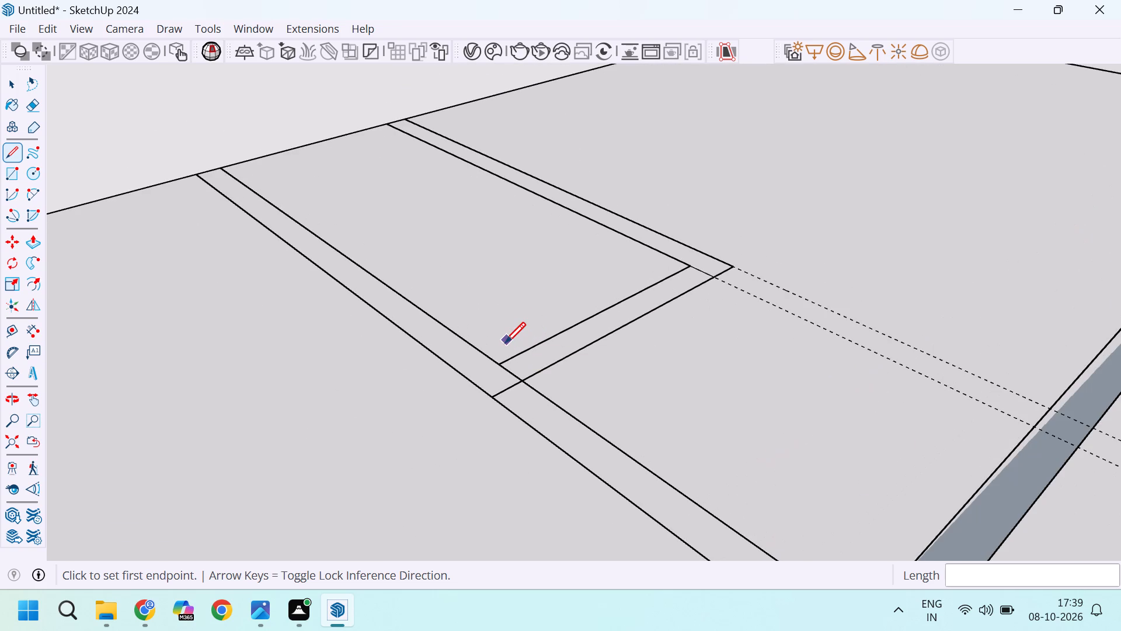
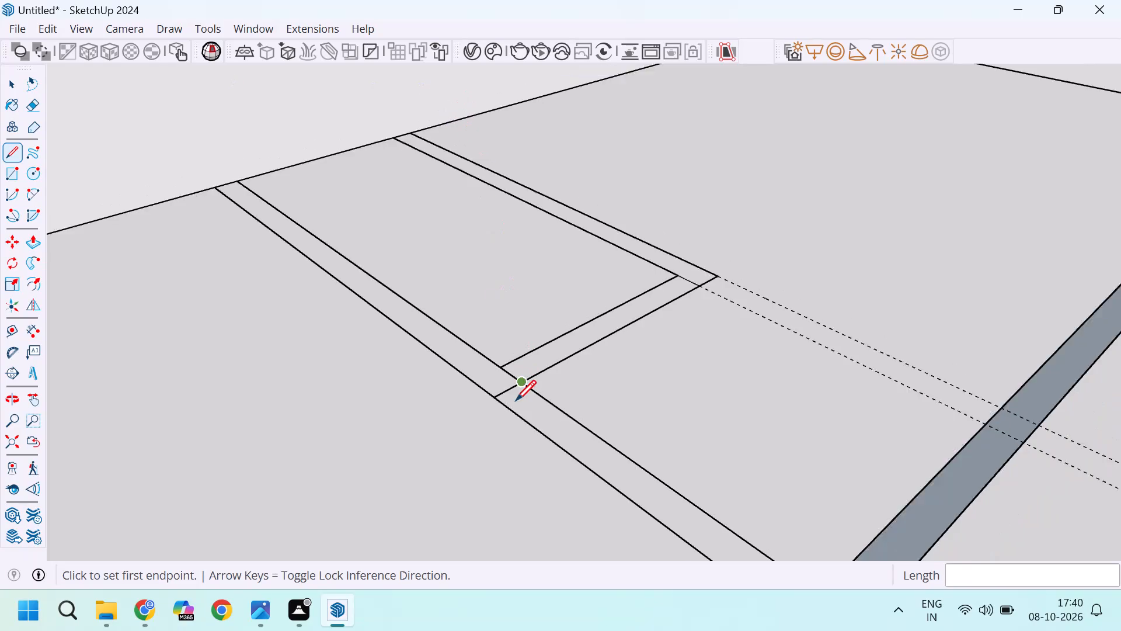
Examine the short partition strip and its junctions with the parallel wall strips and the surrounding layout guides.
{"action": "scroll", "coordinate": [516, 400], "scroll_direction": "down", "scroll_amount": 11}
{"action": "scroll", "coordinate": [548, 400], "scroll_direction": "up", "scroll_amount": 12}
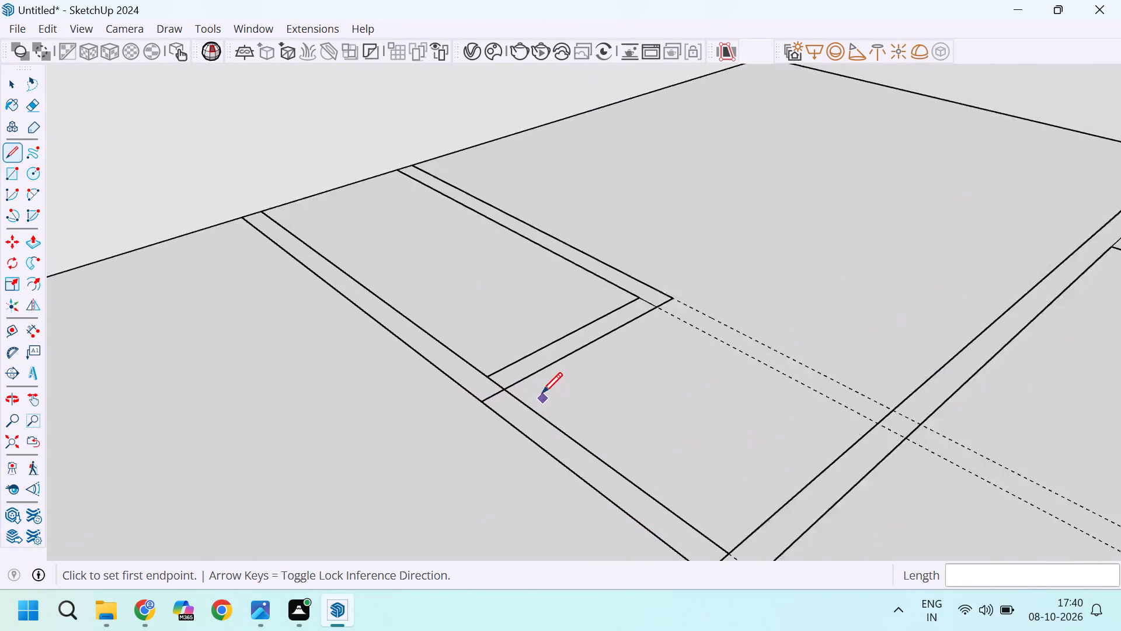
{"action": "scroll", "coordinate": [531, 359], "scroll_direction": "up", "scroll_amount": 5}
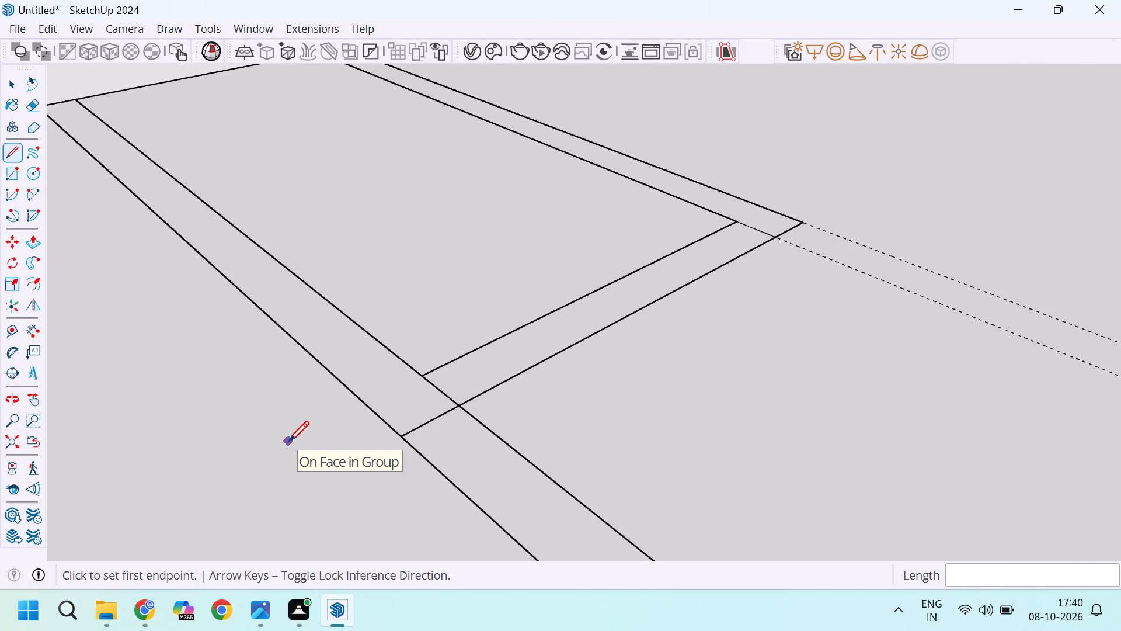
{"action": "scroll", "coordinate": [133, 399], "scroll_direction": "down", "scroll_amount": 5}
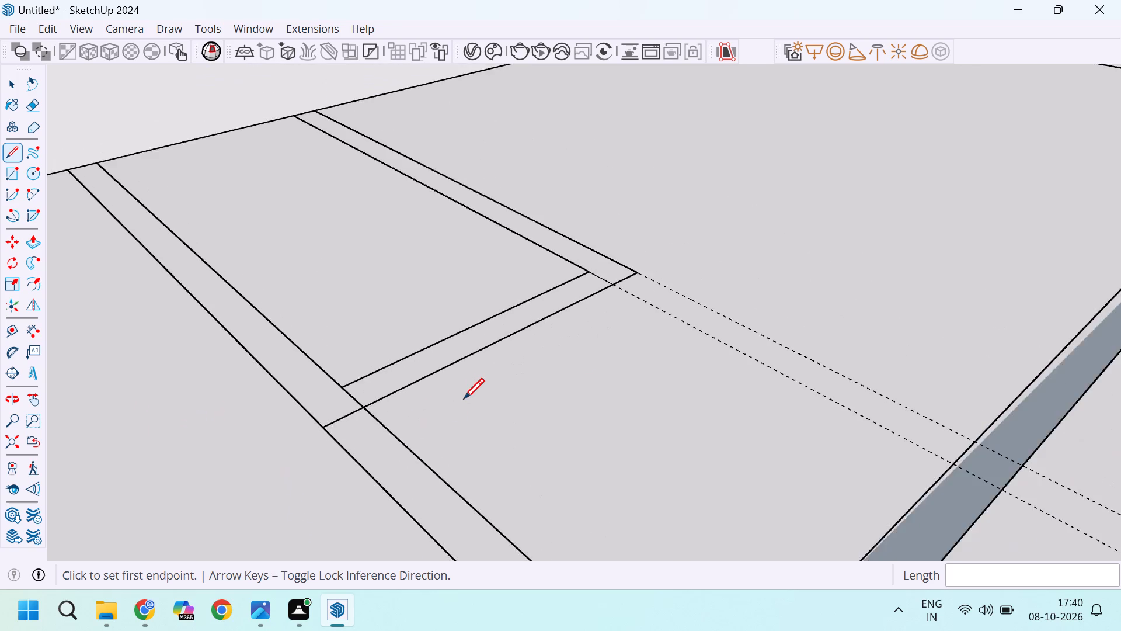
{"action": "scroll", "coordinate": [464, 397], "scroll_direction": "down", "scroll_amount": 10}
{"action": "scroll", "coordinate": [535, 342], "scroll_direction": "up", "scroll_amount": 8}
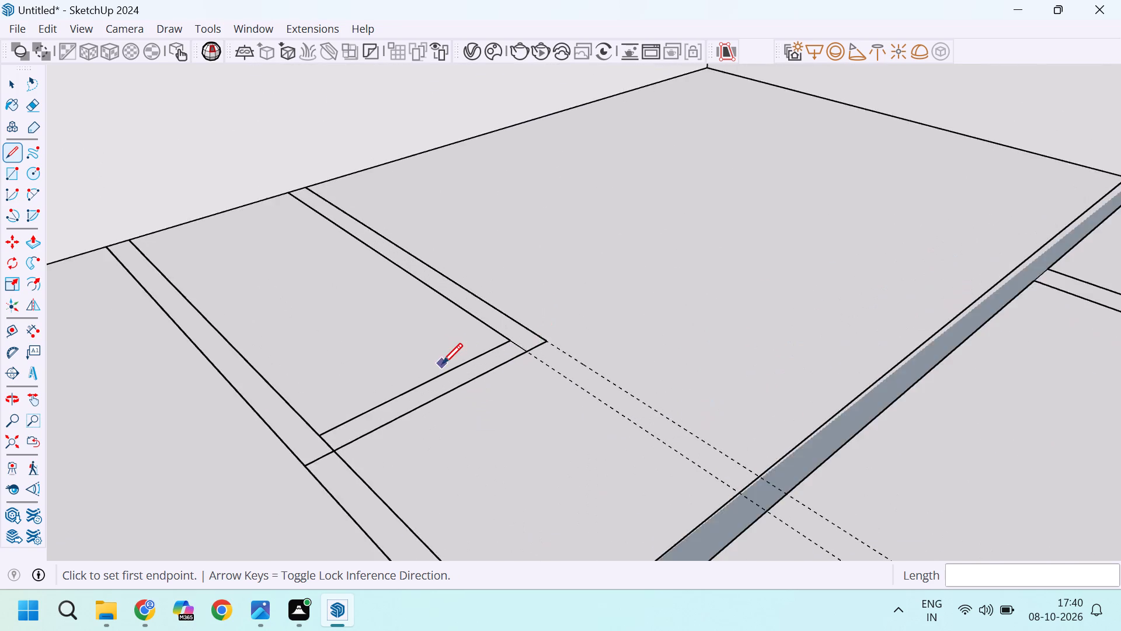
{"action": "middle_click_drag", "start_coordinate": [442, 363], "coordinate": [636, 386]}
{"action": "scroll", "coordinate": [576, 379], "scroll_direction": "down", "scroll_amount": 16}
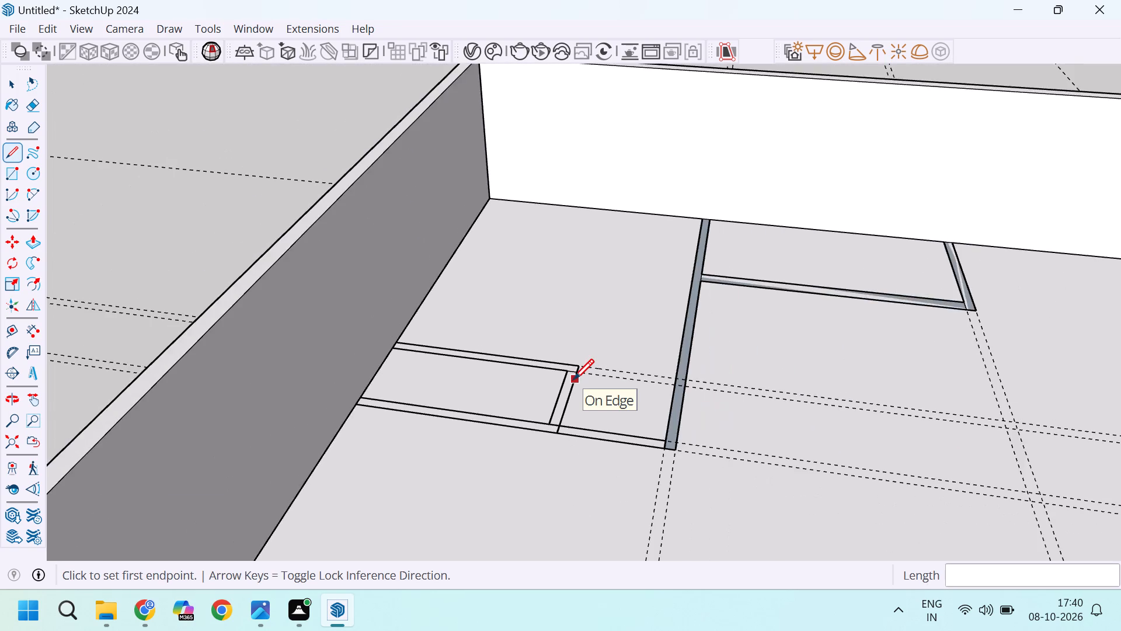
{"action": "scroll", "coordinate": [573, 379], "scroll_direction": "up", "scroll_amount": 1}
{"action": "scroll", "coordinate": [573, 379], "scroll_direction": "down", "scroll_amount": 11}
{"action": "scroll", "coordinate": [573, 379], "scroll_direction": "up", "scroll_amount": 2}
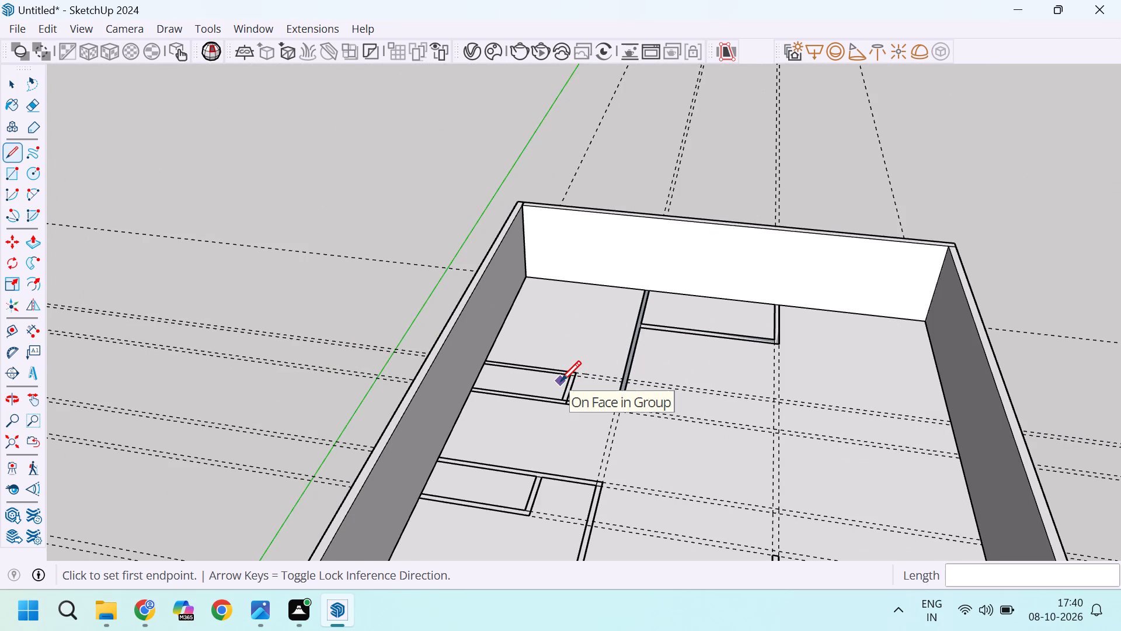
{"action": "scroll", "coordinate": [533, 402], "scroll_direction": "up", "scroll_amount": 17}
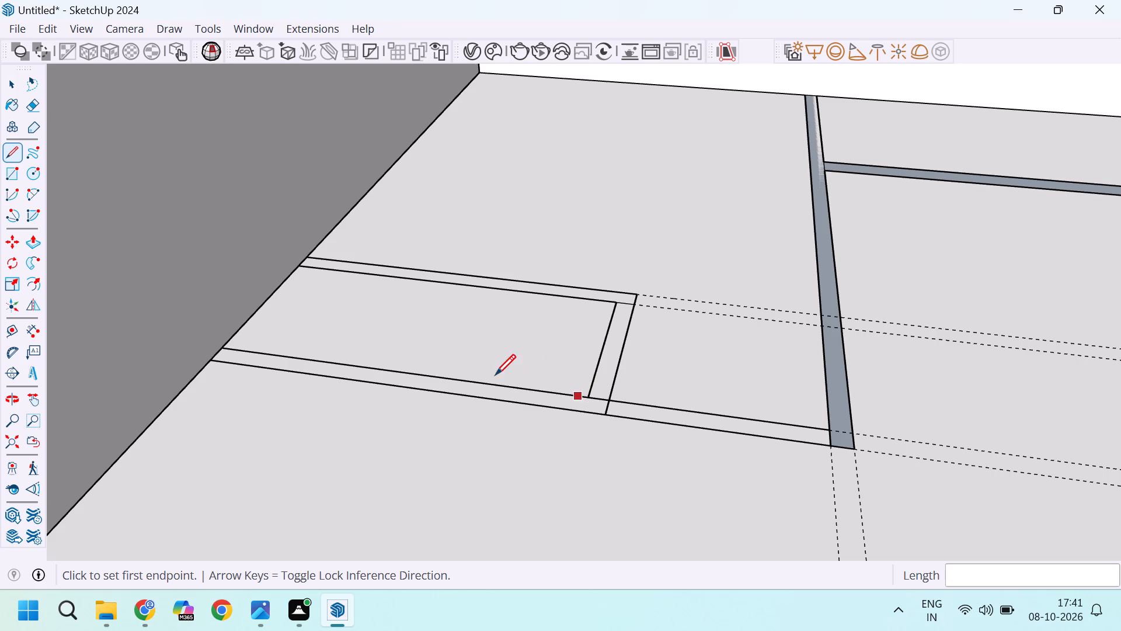
{"action": "scroll", "coordinate": [686, 319], "scroll_direction": "down", "scroll_amount": 6}
{"action": "scroll", "coordinate": [605, 352], "scroll_direction": "up", "scroll_amount": 17}
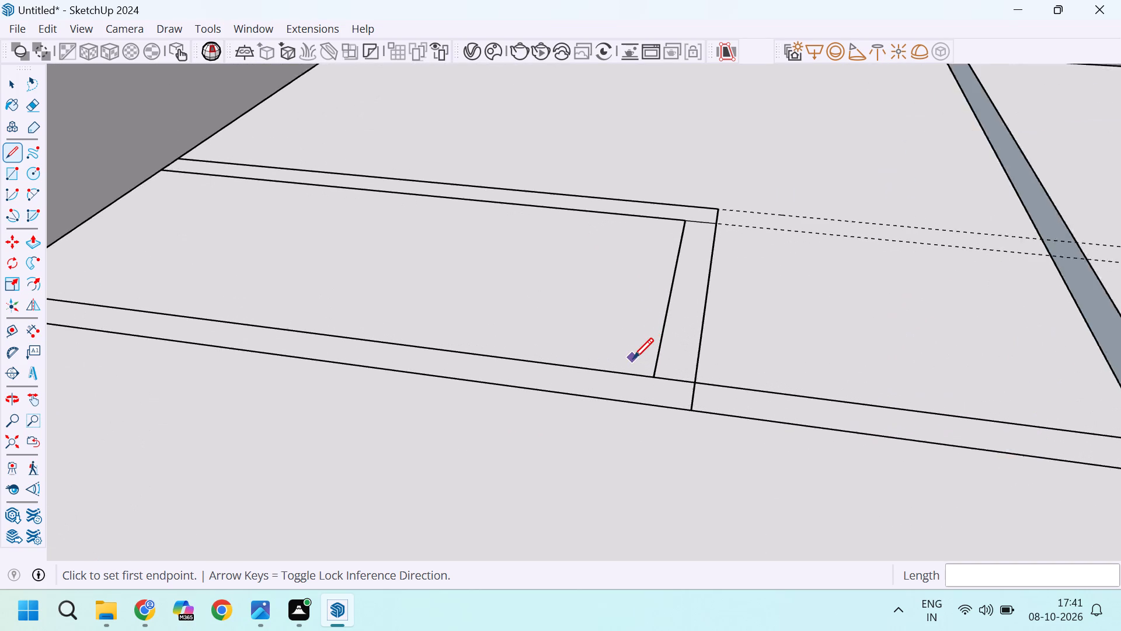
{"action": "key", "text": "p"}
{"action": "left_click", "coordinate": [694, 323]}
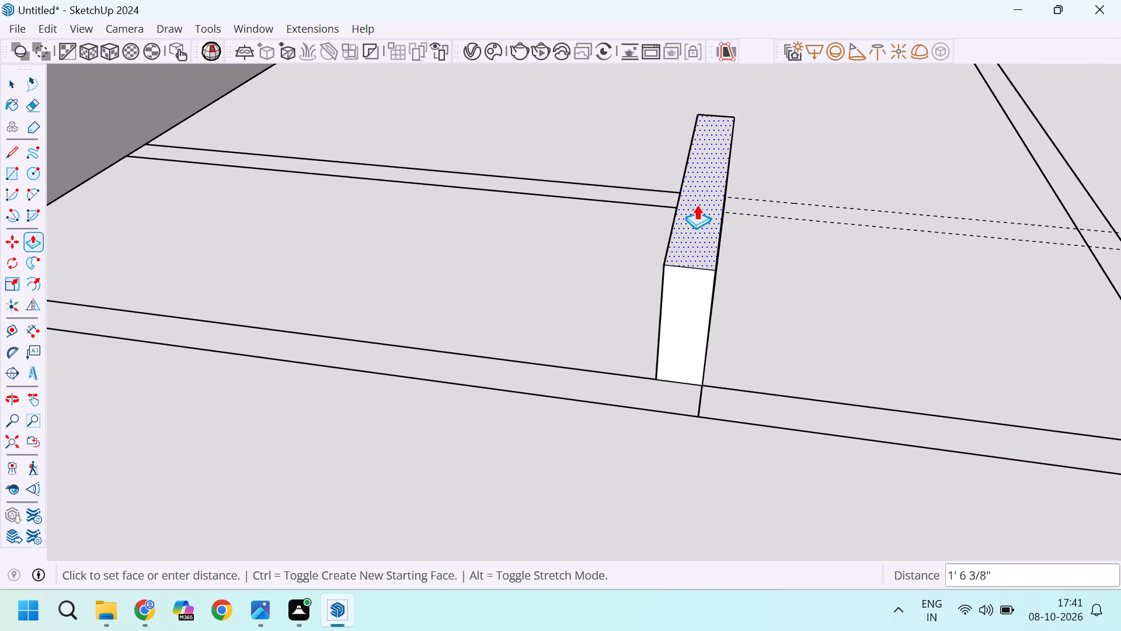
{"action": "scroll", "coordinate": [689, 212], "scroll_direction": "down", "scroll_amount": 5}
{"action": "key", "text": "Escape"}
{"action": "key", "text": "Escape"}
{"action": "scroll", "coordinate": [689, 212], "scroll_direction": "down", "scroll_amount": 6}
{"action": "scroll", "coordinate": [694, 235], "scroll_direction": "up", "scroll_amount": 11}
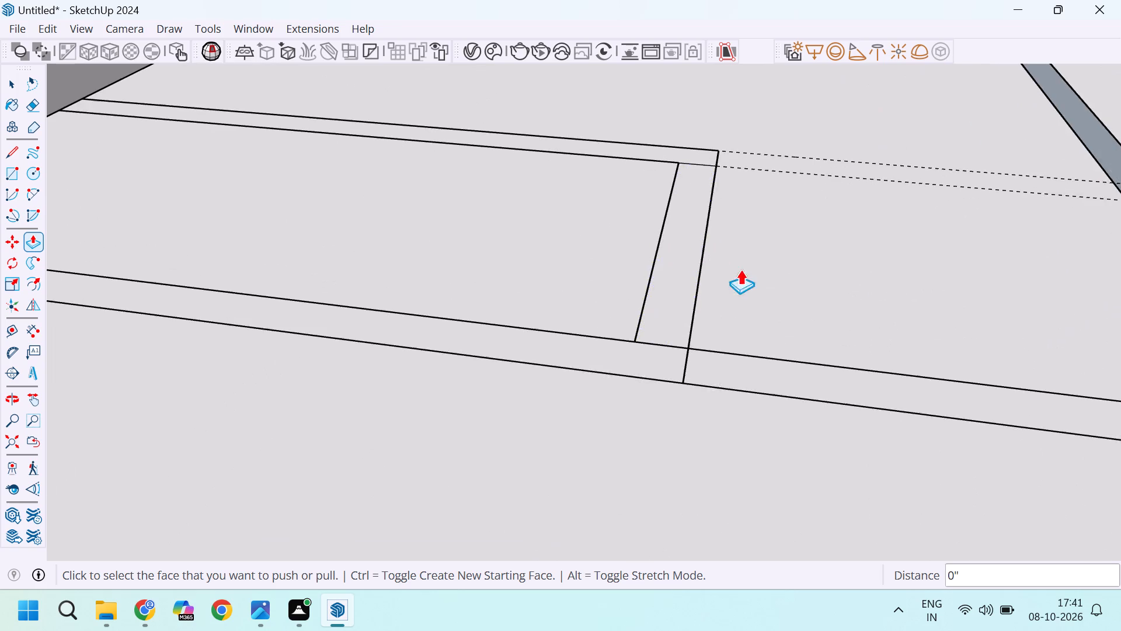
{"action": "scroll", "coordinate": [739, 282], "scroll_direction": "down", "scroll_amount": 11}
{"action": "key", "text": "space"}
Examine the interior wall strips and layout guides across the whole floor for walls still missing.
{"action": "scroll", "coordinate": [720, 291], "scroll_direction": "down", "scroll_amount": 5}
{"action": "scroll", "coordinate": [763, 291], "scroll_direction": "up", "scroll_amount": 11}
{"action": "scroll", "coordinate": [680, 304], "scroll_direction": "down", "scroll_amount": 5}
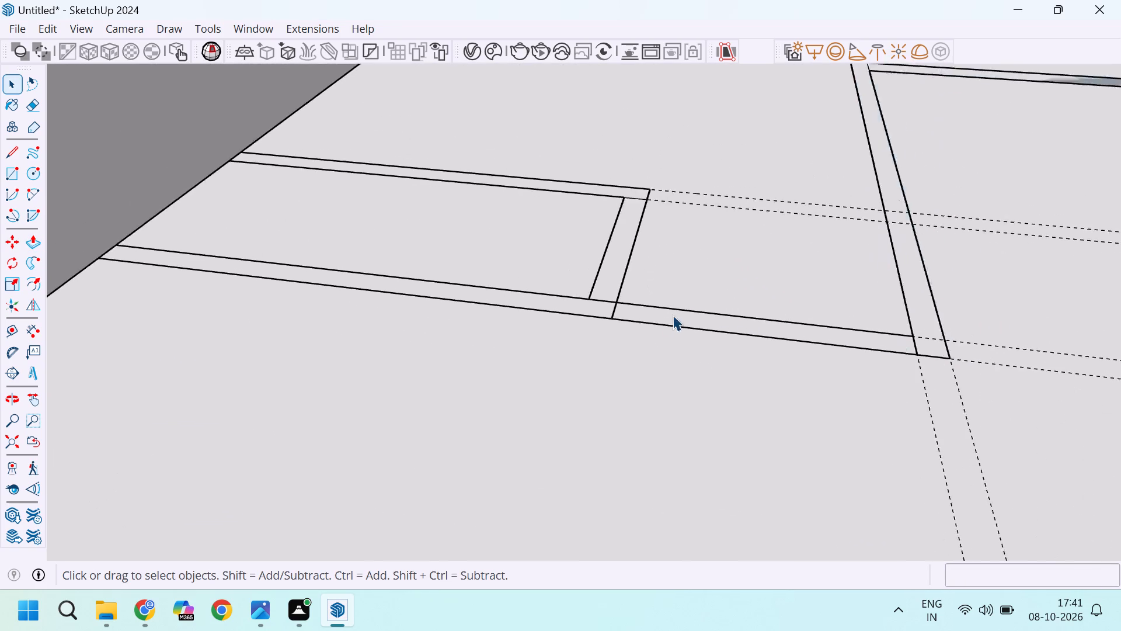
{"action": "scroll", "coordinate": [673, 315], "scroll_direction": "down", "scroll_amount": 7}
{"action": "scroll", "coordinate": [642, 271], "scroll_direction": "down", "scroll_amount": 4}
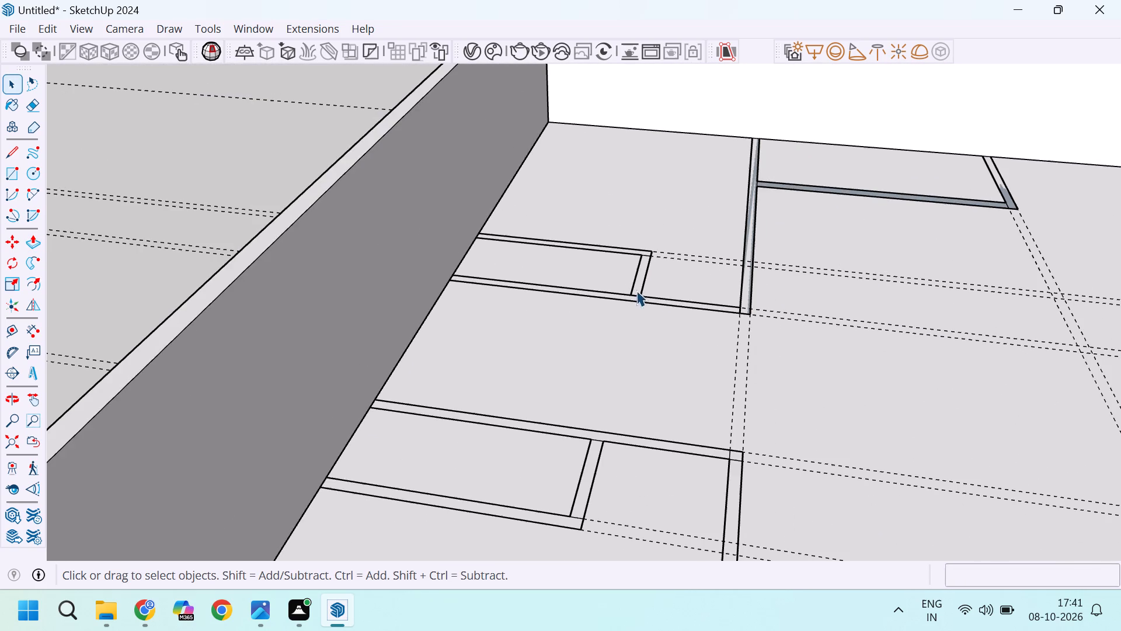
{"action": "scroll", "coordinate": [611, 276], "scroll_direction": "down", "scroll_amount": 5}
{"action": "scroll", "coordinate": [779, 307], "scroll_direction": "up", "scroll_amount": 3}
{"action": "scroll", "coordinate": [619, 259], "scroll_direction": "down", "scroll_amount": 5}
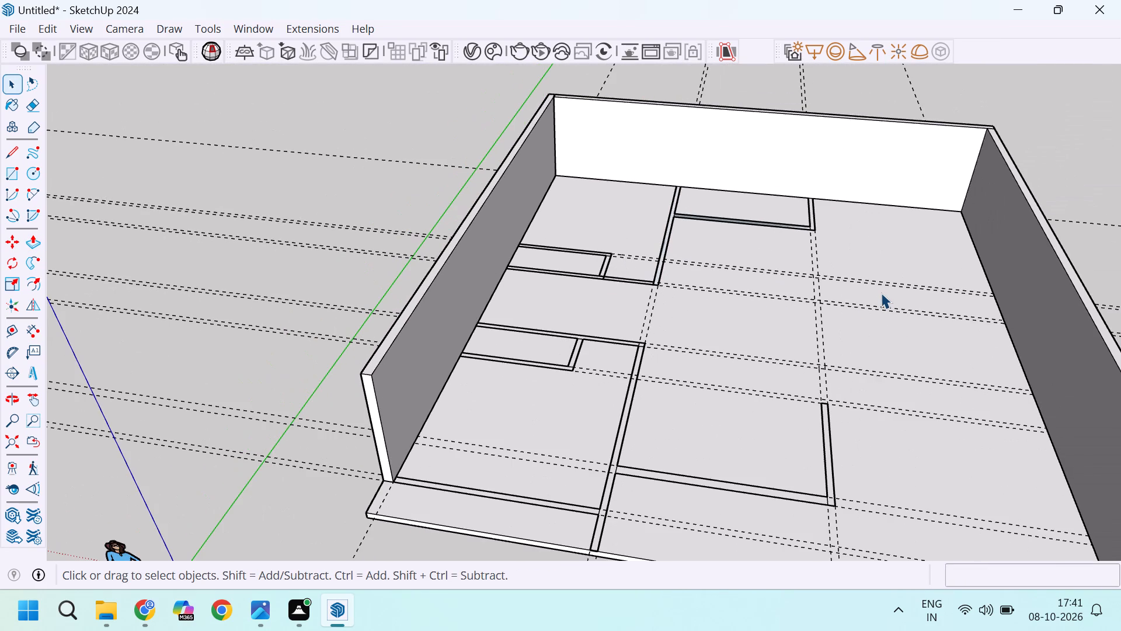
{"action": "scroll", "coordinate": [878, 251], "scroll_direction": "up", "scroll_amount": 2}
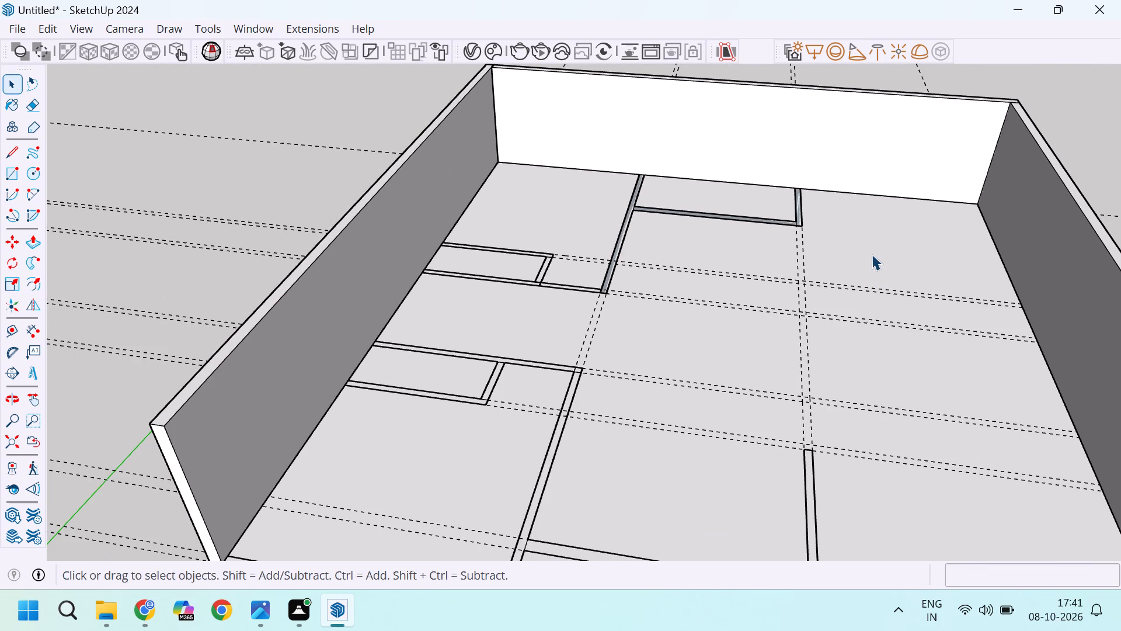
{"action": "scroll", "coordinate": [869, 243], "scroll_direction": "down", "scroll_amount": 2}
{"action": "scroll", "coordinate": [922, 237], "scroll_direction": "up", "scroll_amount": 4}
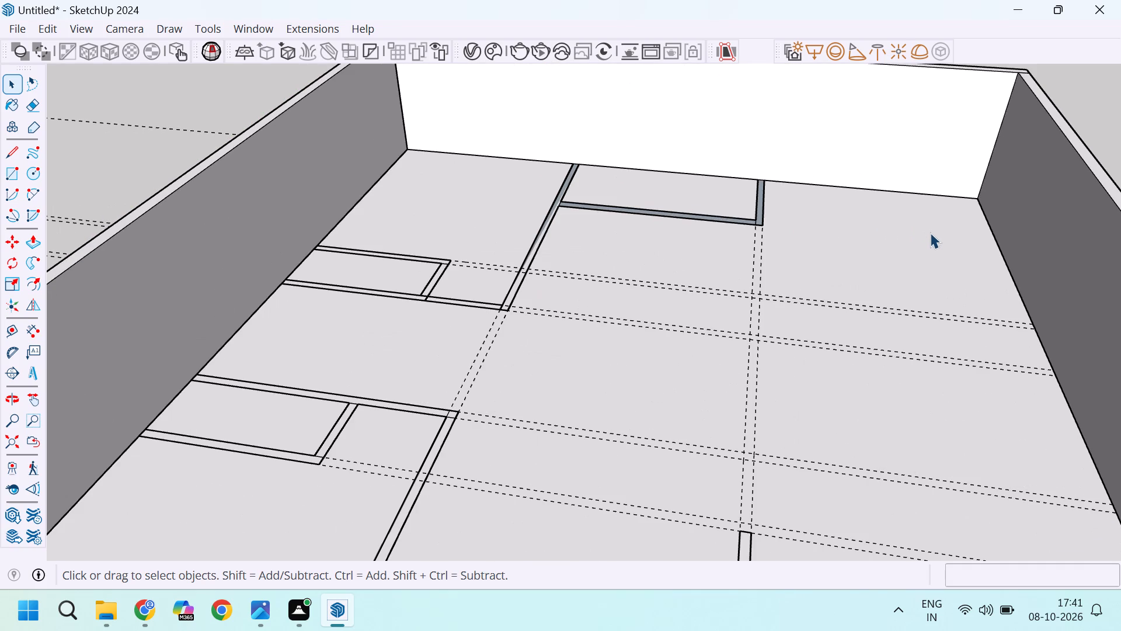
Draw a 6" by 3' wall strip rectangle inward from the bare long outer wall, aligned with the corner of the rear room's L-shaped partition.
{"action": "middle_click_drag", "start_coordinate": [873, 244], "coordinate": [841, 360]}
{"action": "scroll", "coordinate": [928, 246], "scroll_direction": "up", "scroll_amount": 4}
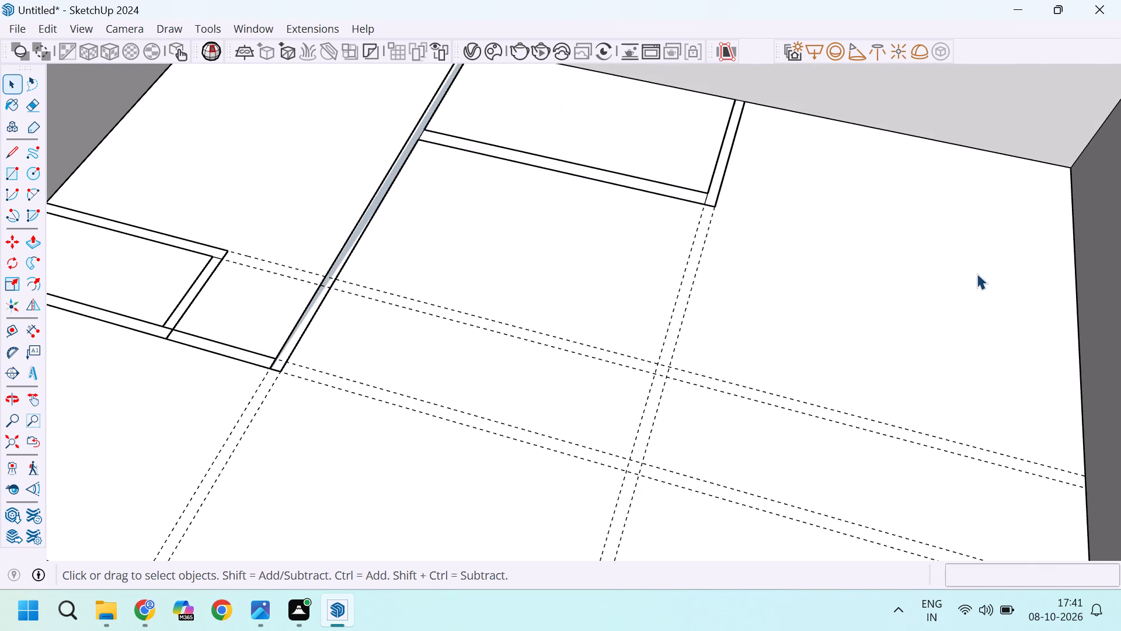
{"action": "key", "text": "r"}
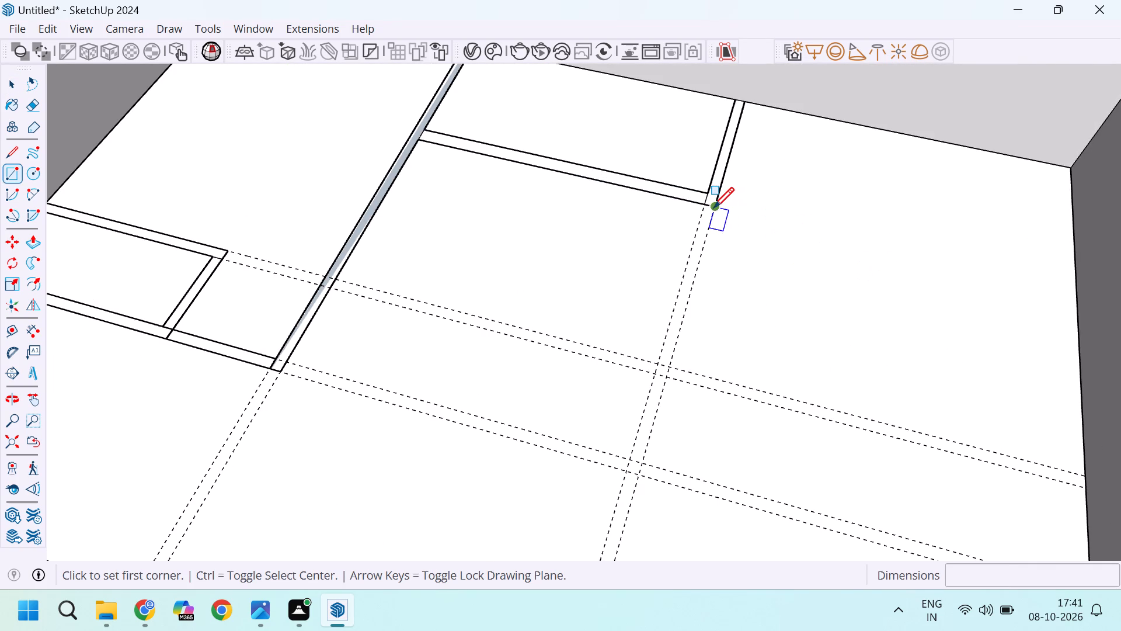
{"action": "left_click", "coordinate": [1078, 291]}
{"action": "scroll", "coordinate": [981, 300], "scroll_direction": "up", "scroll_amount": 5}
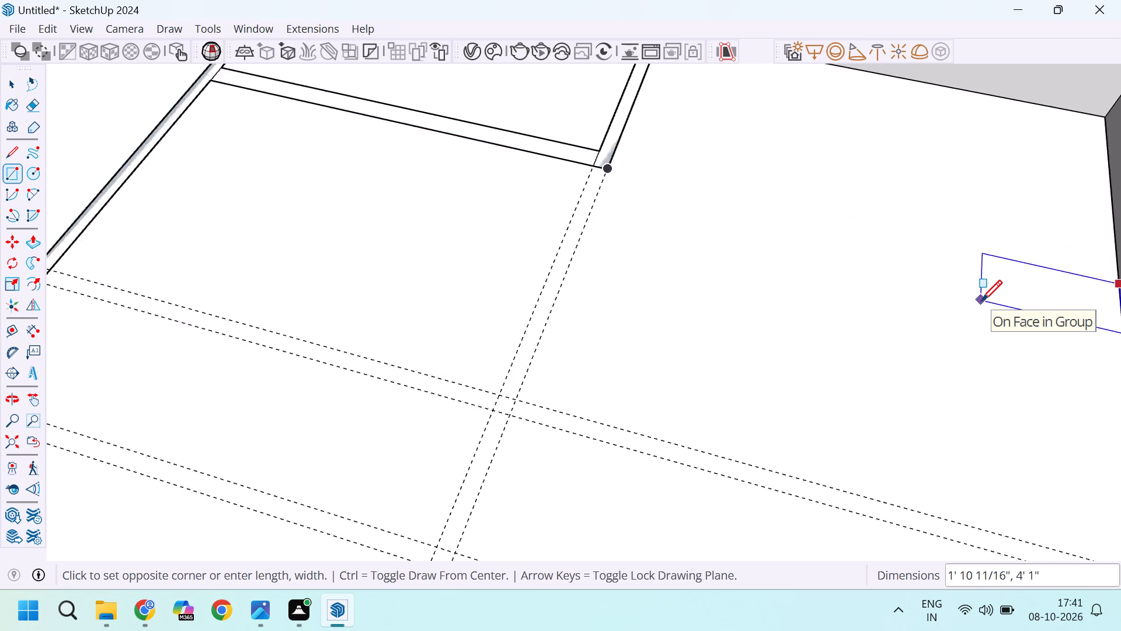
{"action": "scroll", "coordinate": [981, 300], "scroll_direction": "up", "scroll_amount": 5}
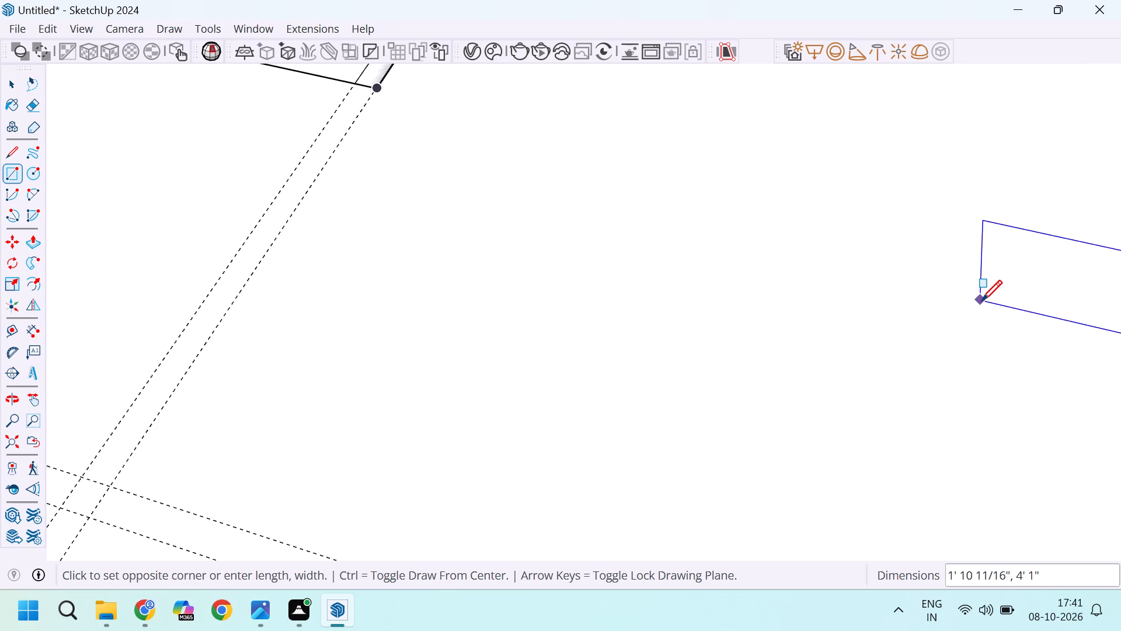
{"action": "scroll", "coordinate": [967, 300], "scroll_direction": "down", "scroll_amount": 17}
{"action": "scroll", "coordinate": [964, 285], "scroll_direction": "up", "scroll_amount": 2}
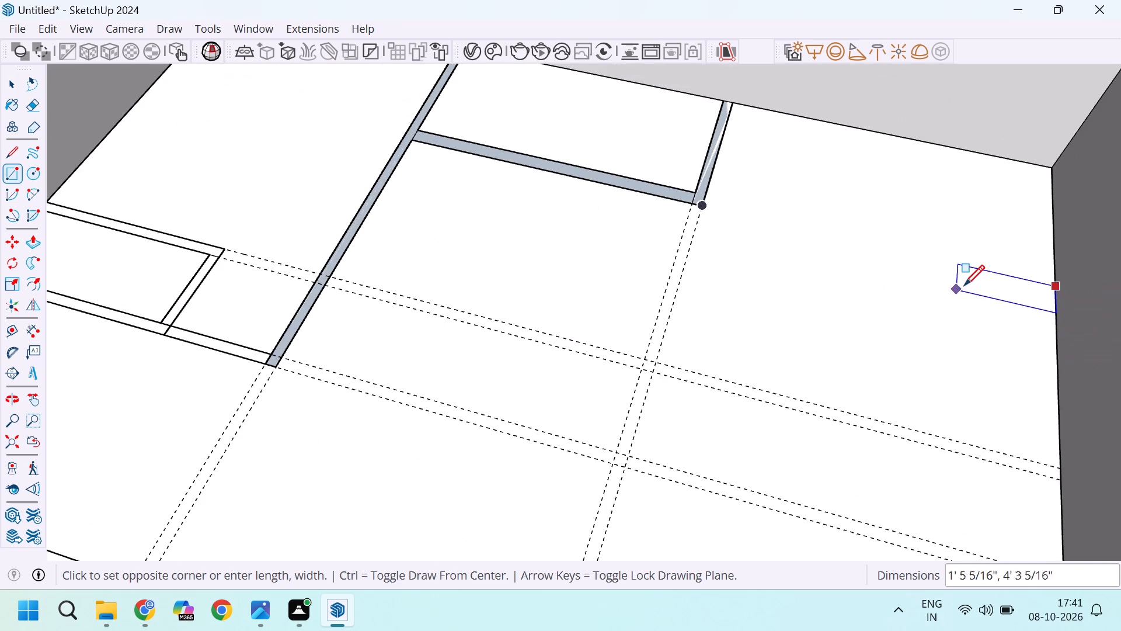
{"action": "scroll", "coordinate": [964, 285], "scroll_direction": "up", "scroll_amount": 18}
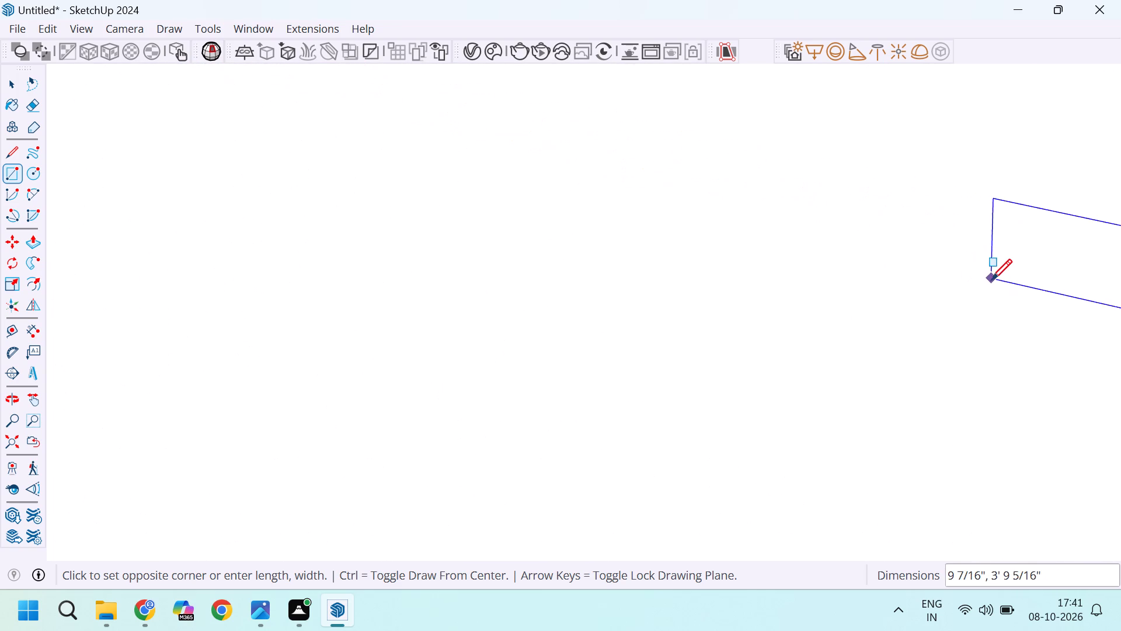
{"action": "scroll", "coordinate": [991, 279], "scroll_direction": "down", "scroll_amount": 4}
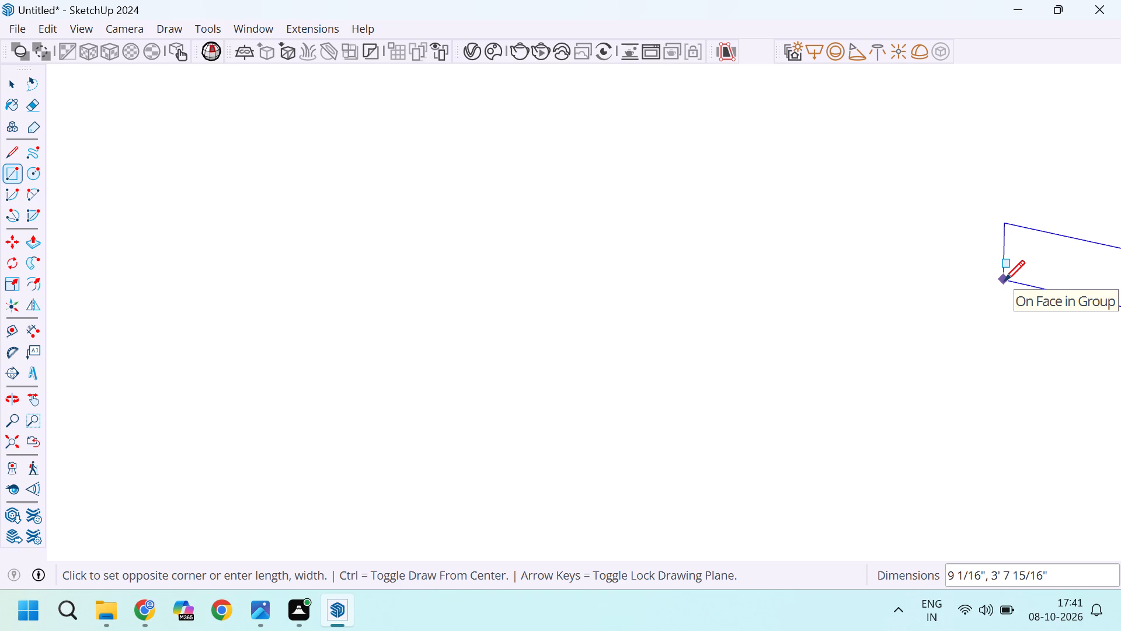
{"action": "type", "text": "6,"}
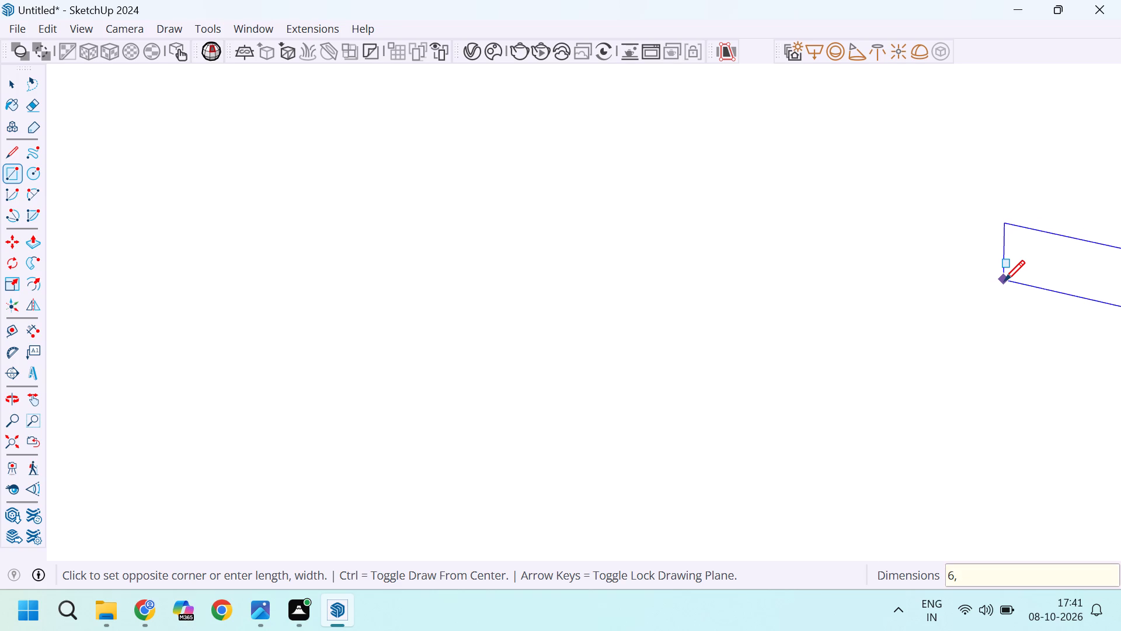
{"action": "type", "text": "3'"}
{"action": "key", "text": "Return"}
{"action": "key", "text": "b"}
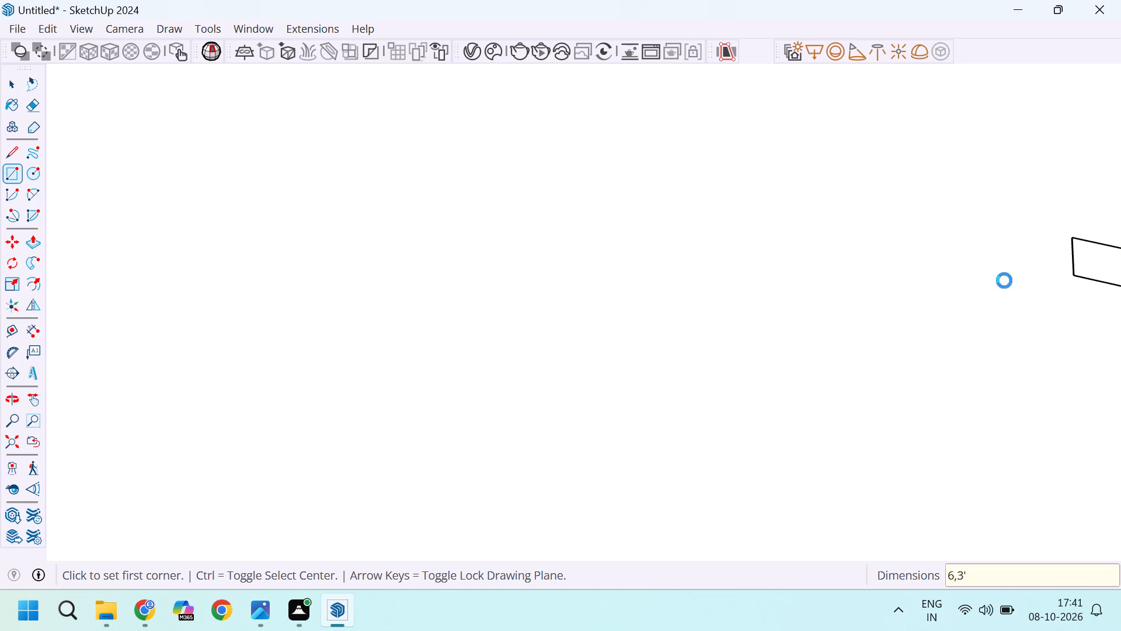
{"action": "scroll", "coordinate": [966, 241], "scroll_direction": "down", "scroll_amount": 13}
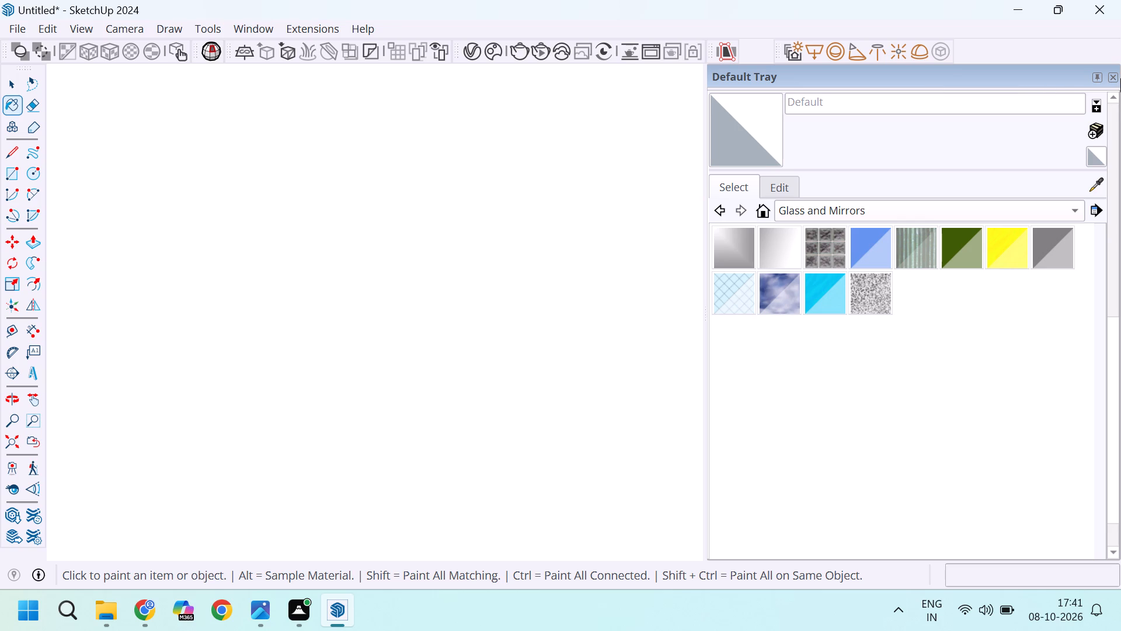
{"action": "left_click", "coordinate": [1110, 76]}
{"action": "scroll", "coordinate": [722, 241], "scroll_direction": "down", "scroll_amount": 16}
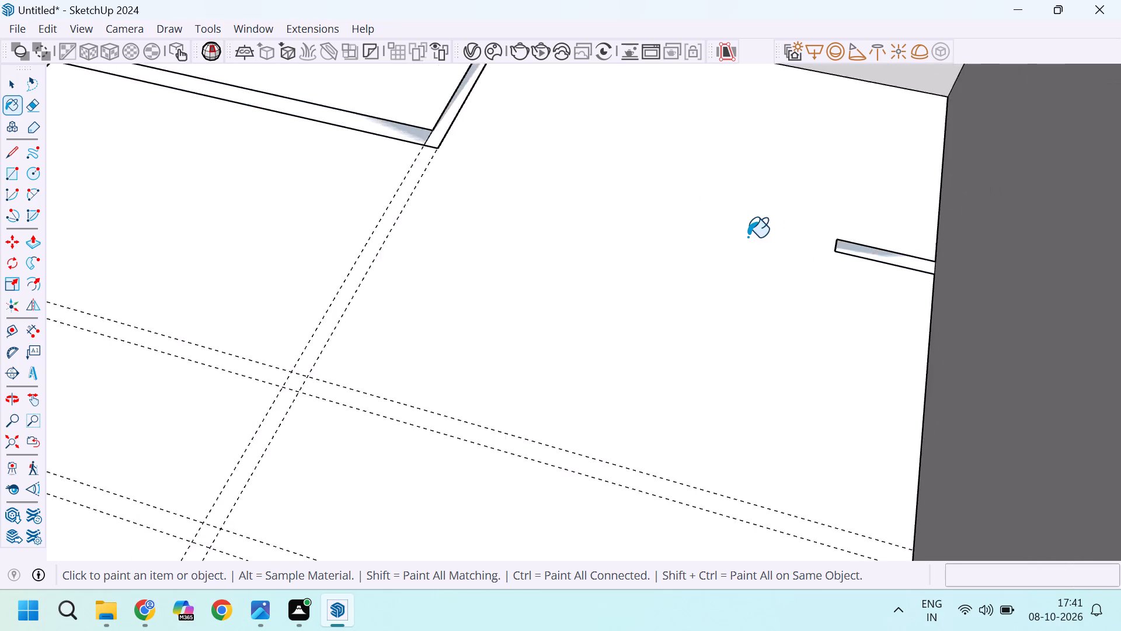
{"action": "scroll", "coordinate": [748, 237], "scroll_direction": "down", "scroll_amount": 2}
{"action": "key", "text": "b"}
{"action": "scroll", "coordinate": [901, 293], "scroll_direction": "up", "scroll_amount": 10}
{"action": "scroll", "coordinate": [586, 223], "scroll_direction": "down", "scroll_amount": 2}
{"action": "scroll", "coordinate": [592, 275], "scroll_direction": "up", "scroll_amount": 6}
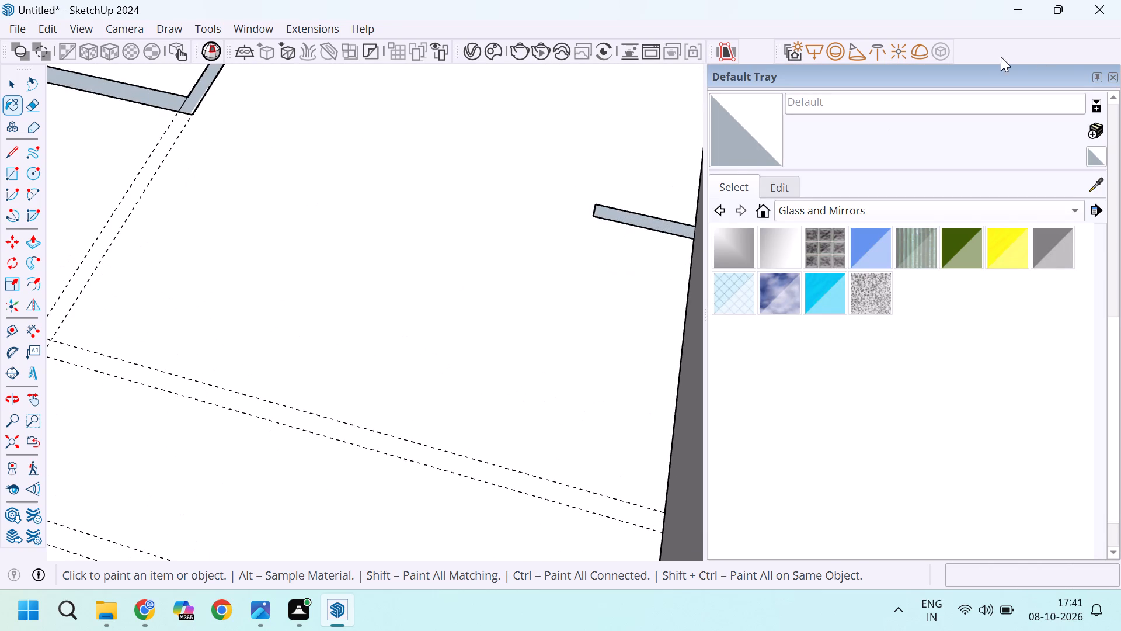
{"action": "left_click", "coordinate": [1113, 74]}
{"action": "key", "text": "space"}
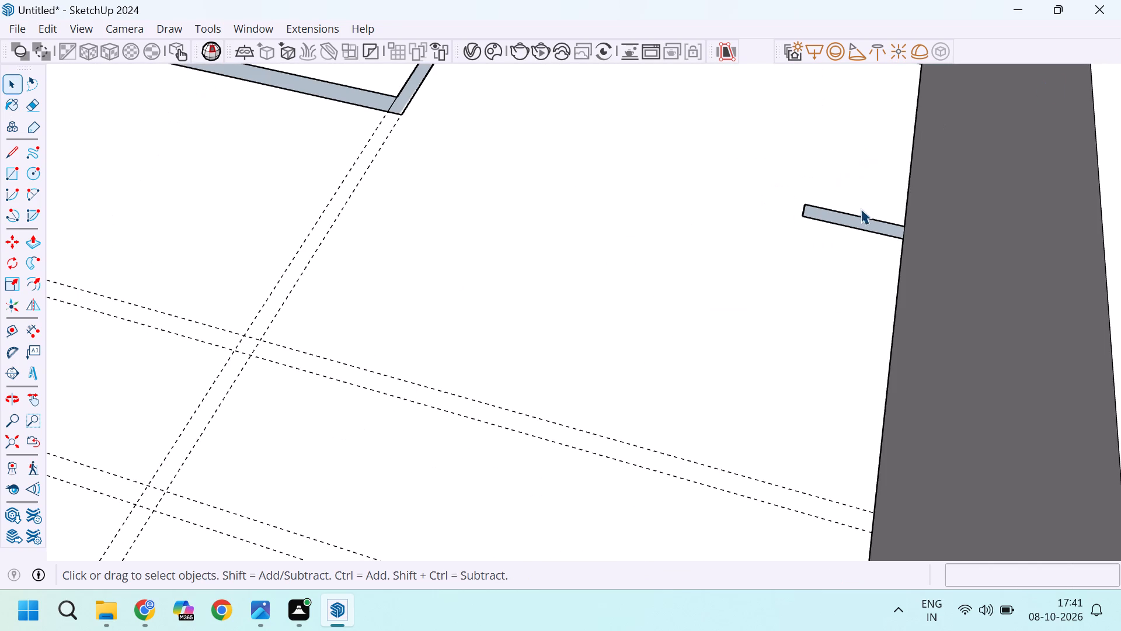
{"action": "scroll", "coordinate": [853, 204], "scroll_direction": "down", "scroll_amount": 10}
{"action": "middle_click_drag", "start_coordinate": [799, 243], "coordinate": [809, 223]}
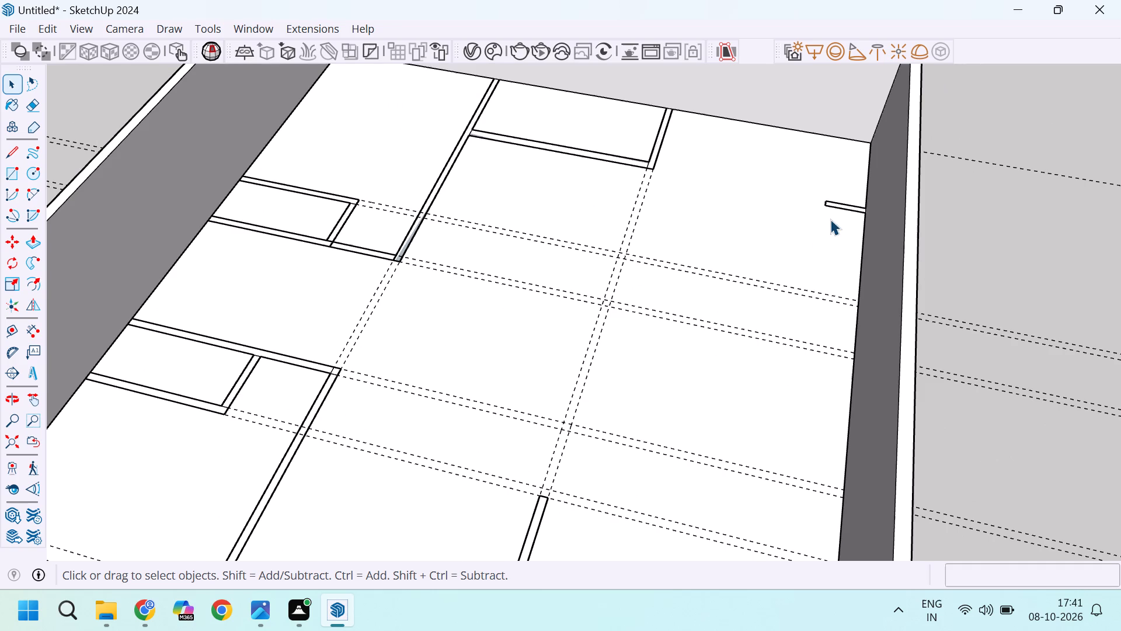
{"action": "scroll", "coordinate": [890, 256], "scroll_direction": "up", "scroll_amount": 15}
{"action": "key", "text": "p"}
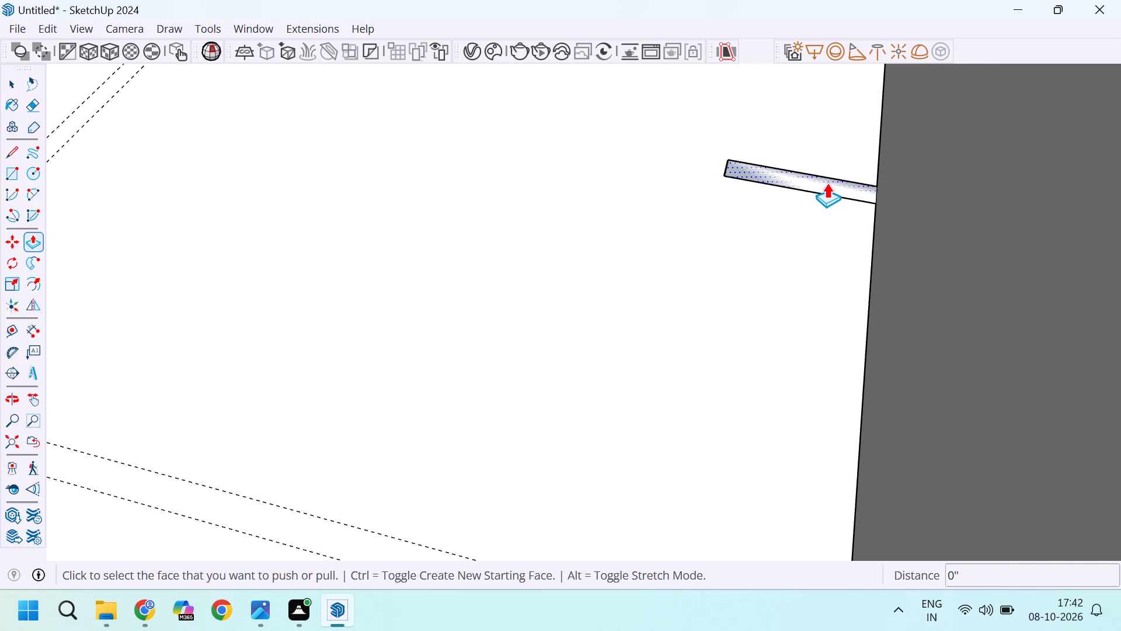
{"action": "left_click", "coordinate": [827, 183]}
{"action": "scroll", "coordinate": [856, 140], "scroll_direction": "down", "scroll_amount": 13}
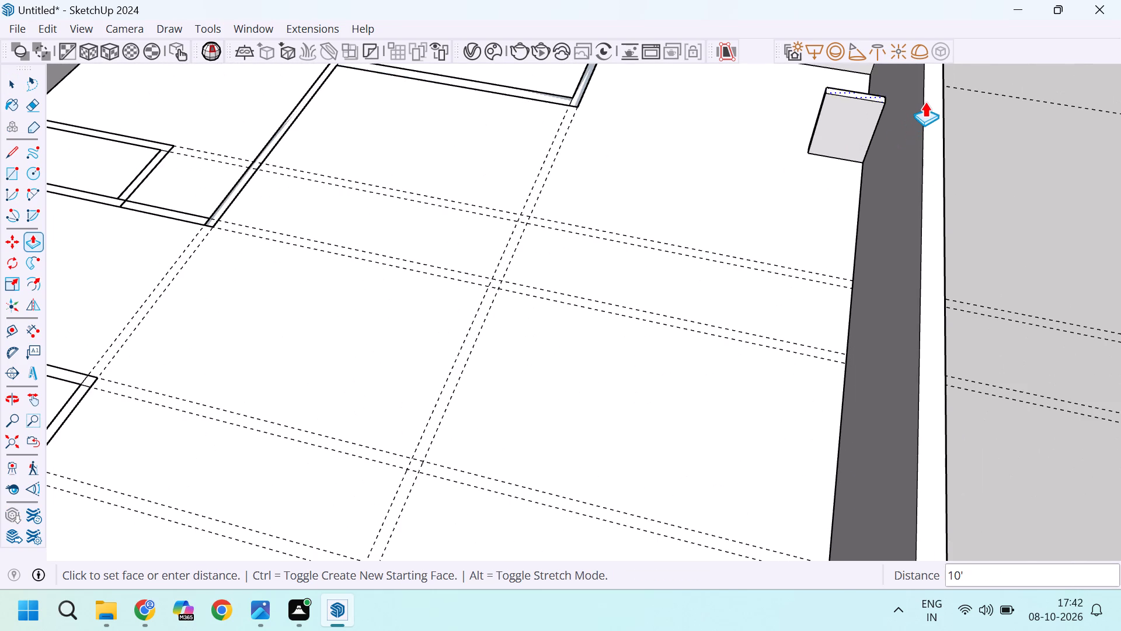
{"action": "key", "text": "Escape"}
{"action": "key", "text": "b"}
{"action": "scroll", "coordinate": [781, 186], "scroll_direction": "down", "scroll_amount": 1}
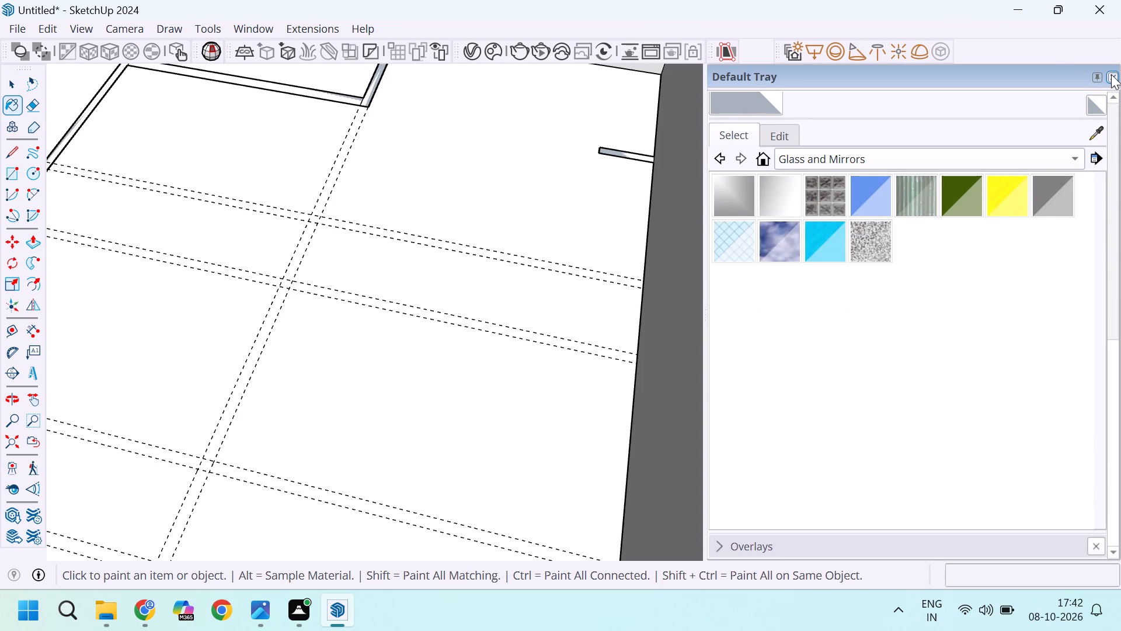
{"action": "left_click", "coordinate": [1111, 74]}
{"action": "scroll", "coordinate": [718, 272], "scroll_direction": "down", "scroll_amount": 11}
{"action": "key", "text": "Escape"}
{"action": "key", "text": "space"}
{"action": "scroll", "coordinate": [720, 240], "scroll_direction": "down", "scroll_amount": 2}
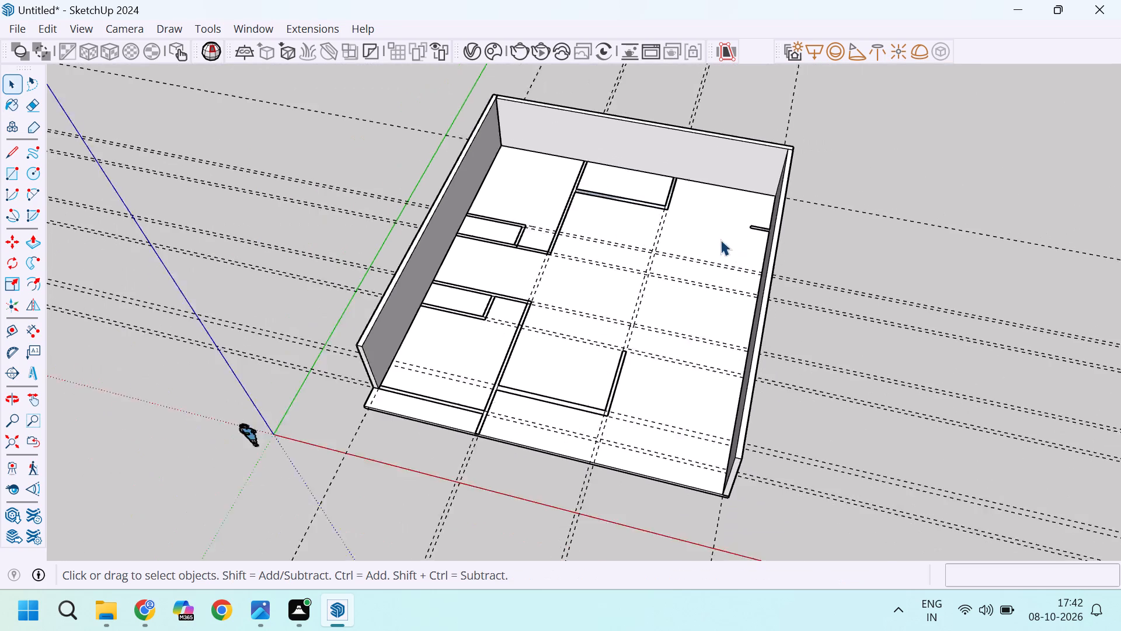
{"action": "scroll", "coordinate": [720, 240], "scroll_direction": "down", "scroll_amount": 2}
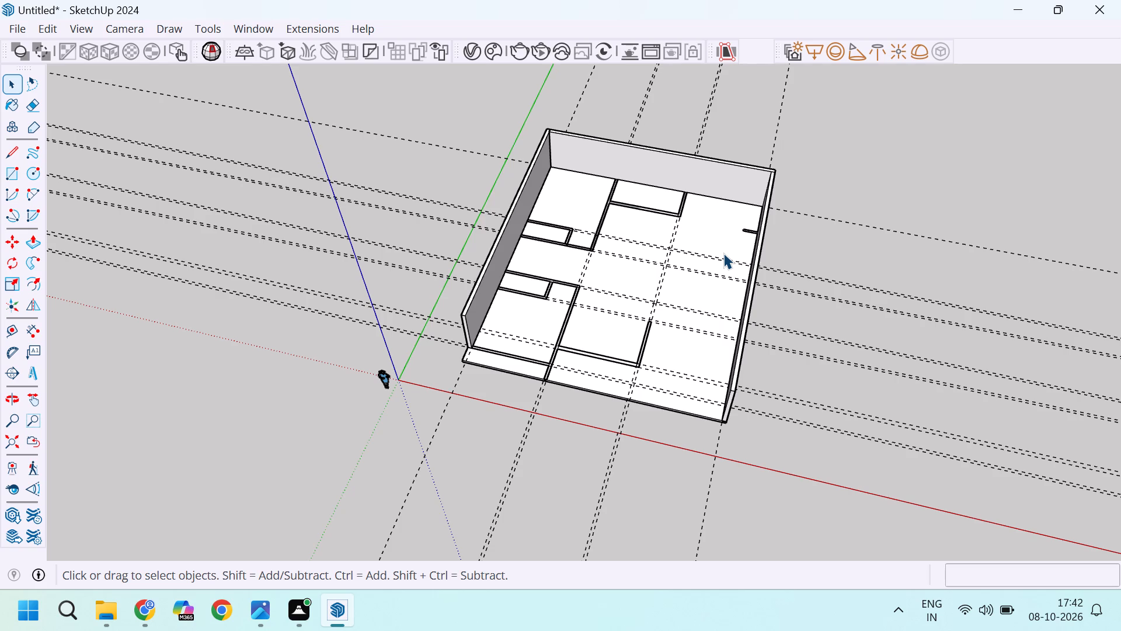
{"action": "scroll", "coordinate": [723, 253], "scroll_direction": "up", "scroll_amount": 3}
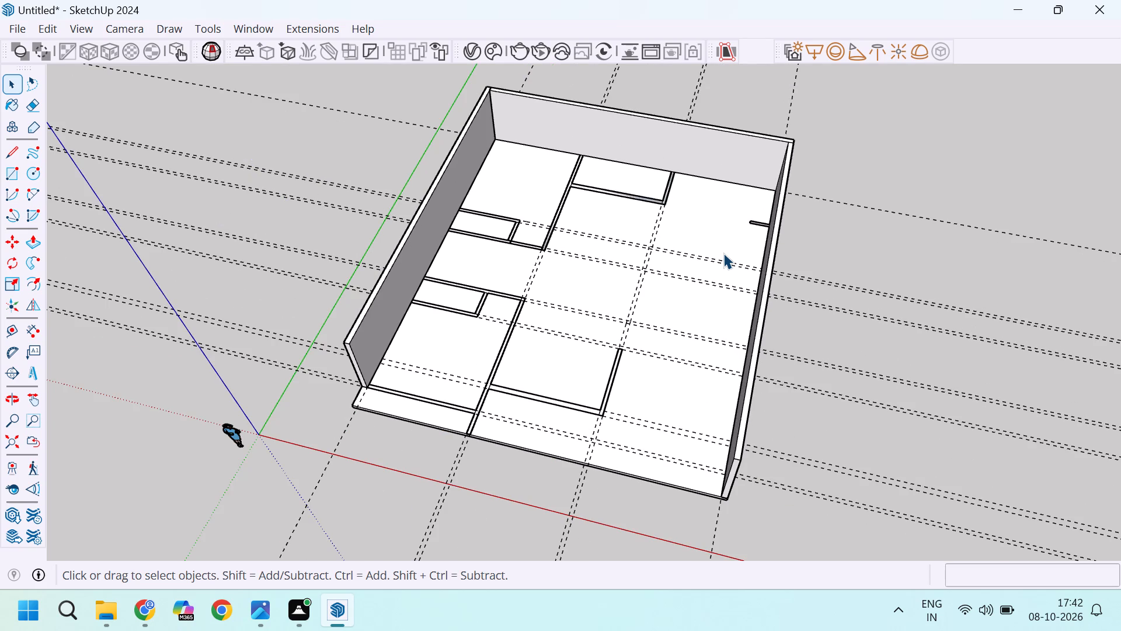
Examine the short wall strip on the long outer wall and the guide pairs meeting that wall for the next partition's position.
{"action": "scroll", "coordinate": [723, 253], "scroll_direction": "up", "scroll_amount": 3}
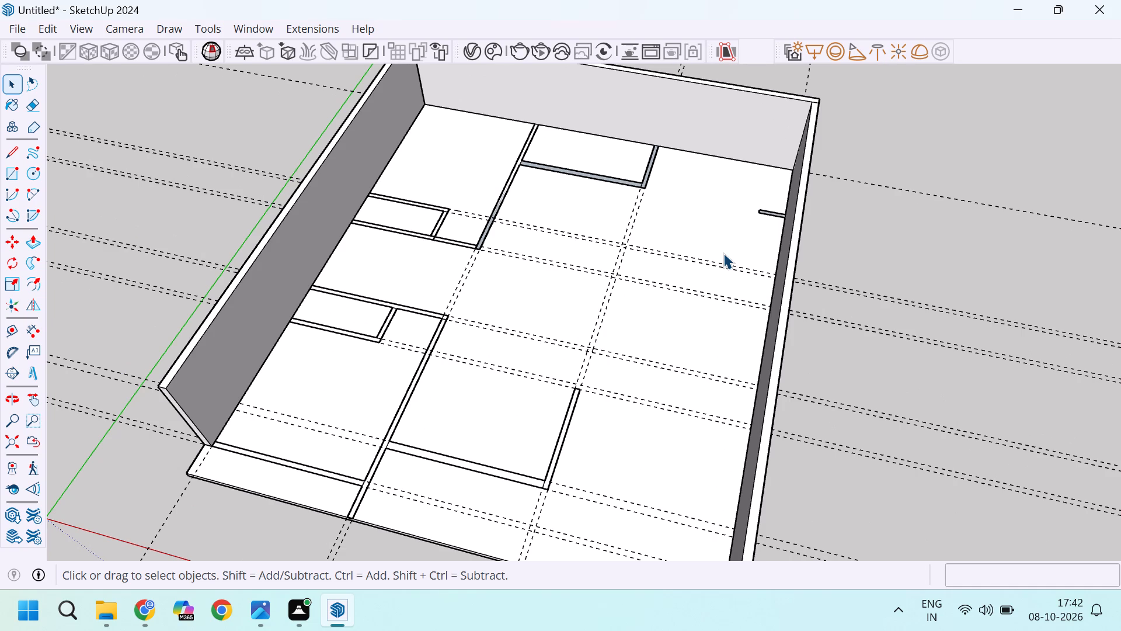
{"action": "scroll", "coordinate": [723, 253], "scroll_direction": "up", "scroll_amount": 4}
{"action": "scroll", "coordinate": [723, 253], "scroll_direction": "down", "scroll_amount": 8}
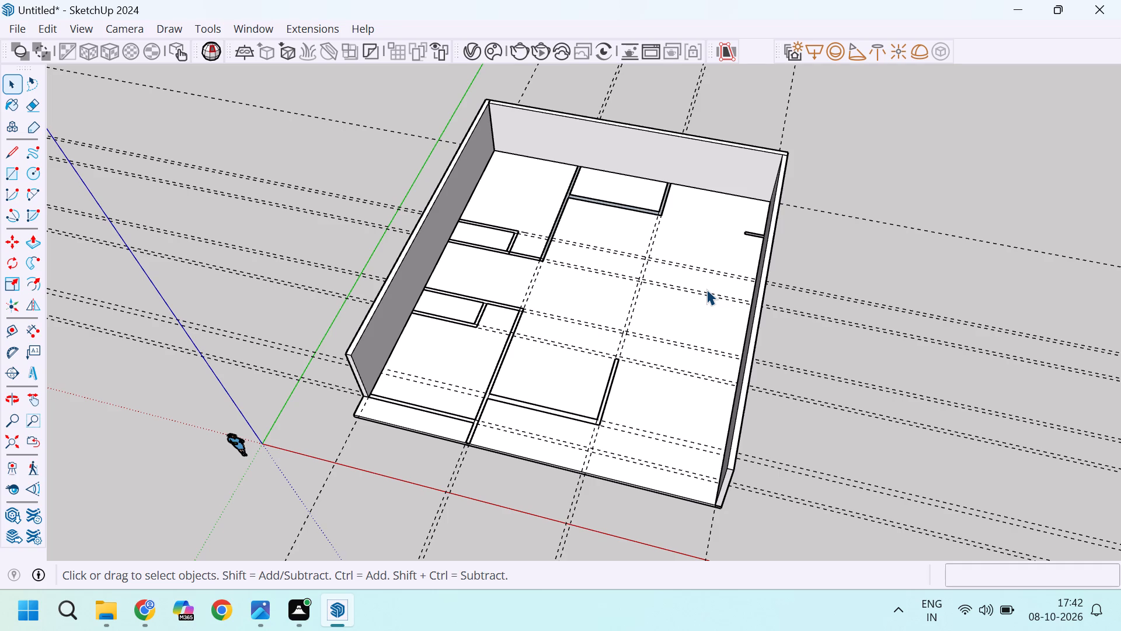
{"action": "scroll", "coordinate": [728, 206], "scroll_direction": "up", "scroll_amount": 3}
{"action": "scroll", "coordinate": [718, 279], "scroll_direction": "up", "scroll_amount": 3}
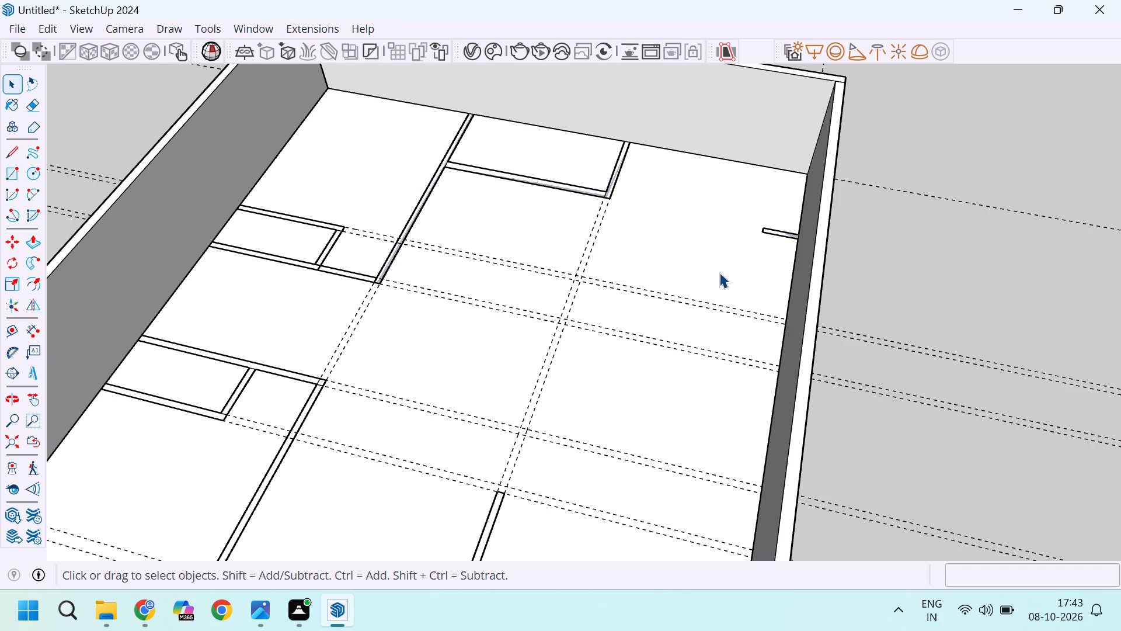
{"action": "scroll", "coordinate": [718, 287], "scroll_direction": "up", "scroll_amount": 4}
{"action": "scroll", "coordinate": [642, 332], "scroll_direction": "up", "scroll_amount": 1}
{"action": "middle_click_drag", "start_coordinate": [642, 332], "coordinate": [709, 321]}
{"action": "scroll", "coordinate": [709, 321], "scroll_direction": "up", "scroll_amount": 1}
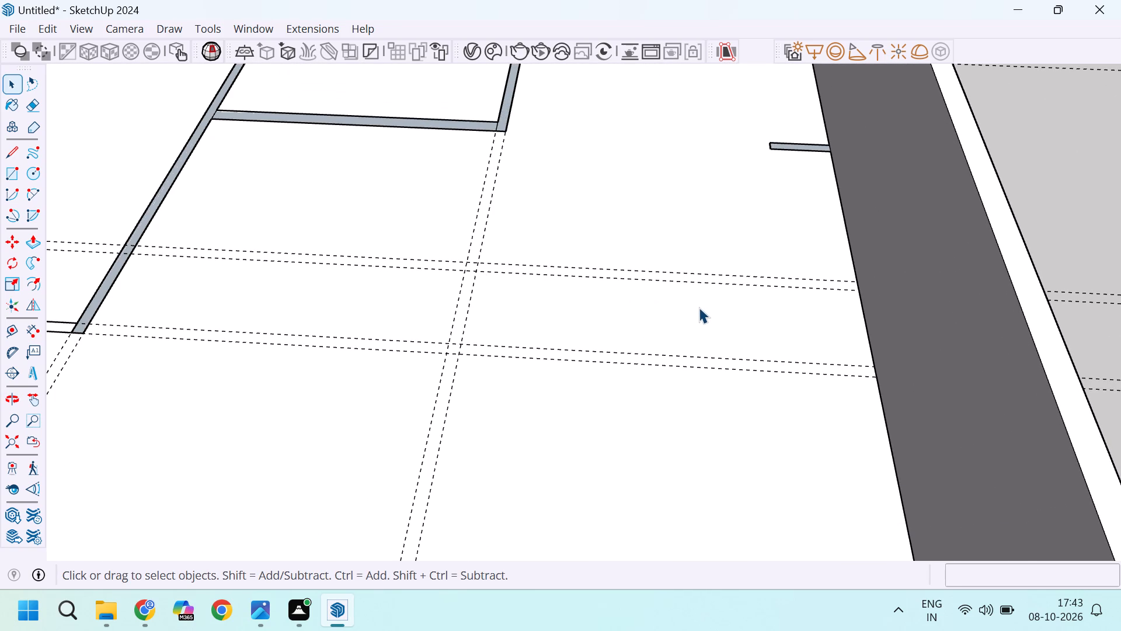
{"action": "scroll", "coordinate": [699, 307], "scroll_direction": "down", "scroll_amount": 5}
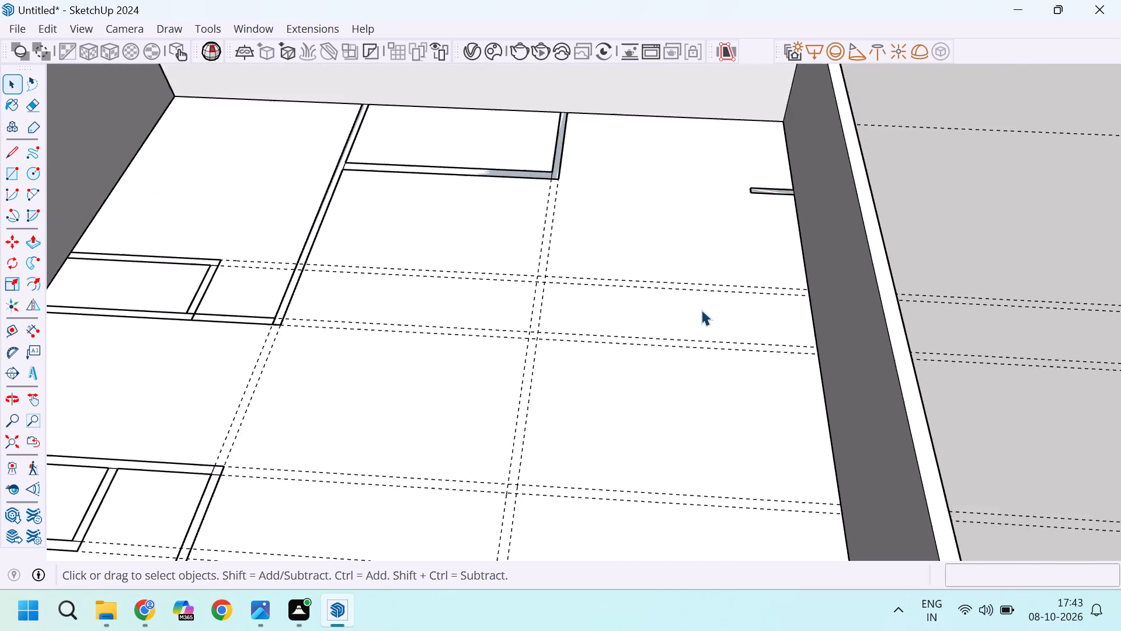
{"action": "scroll", "coordinate": [701, 310], "scroll_direction": "down", "scroll_amount": 4}
{"action": "scroll", "coordinate": [714, 358], "scroll_direction": "up", "scroll_amount": 3}
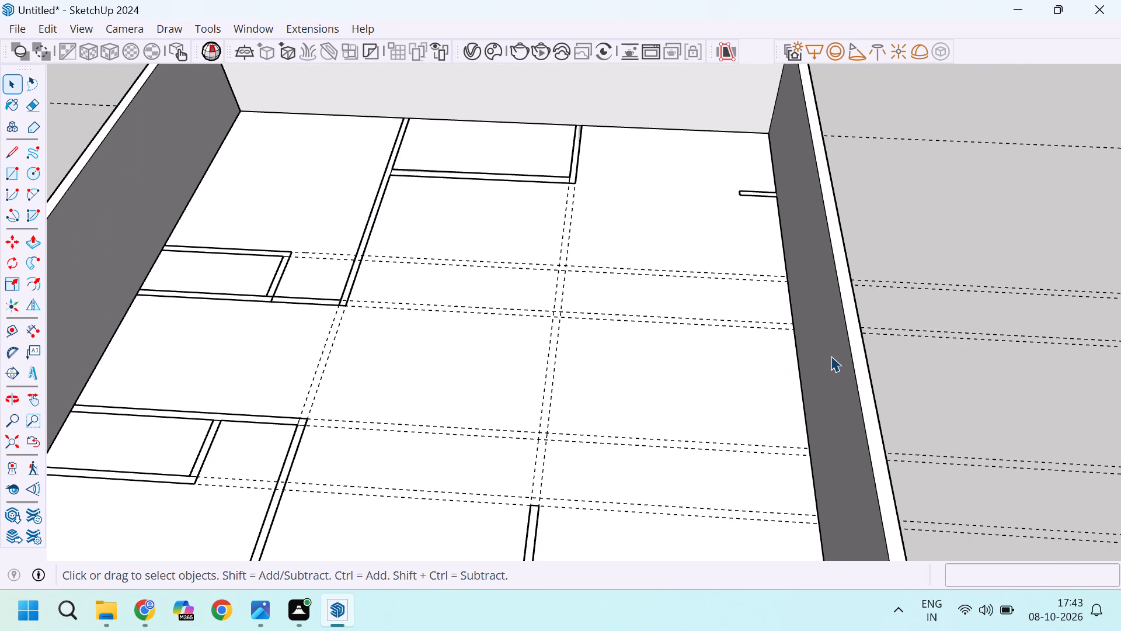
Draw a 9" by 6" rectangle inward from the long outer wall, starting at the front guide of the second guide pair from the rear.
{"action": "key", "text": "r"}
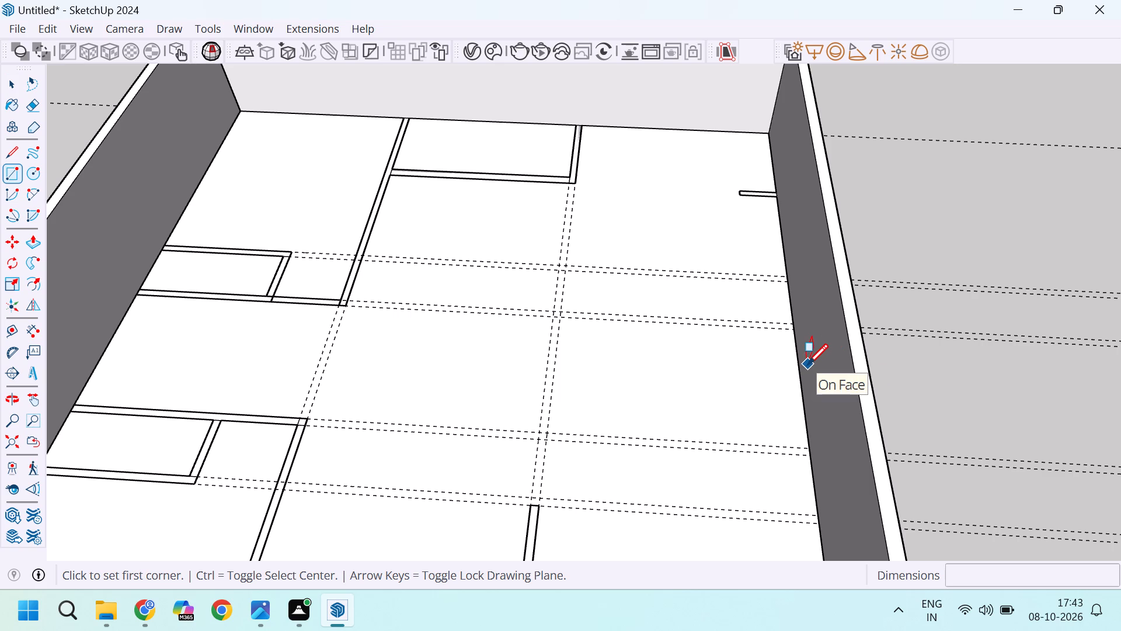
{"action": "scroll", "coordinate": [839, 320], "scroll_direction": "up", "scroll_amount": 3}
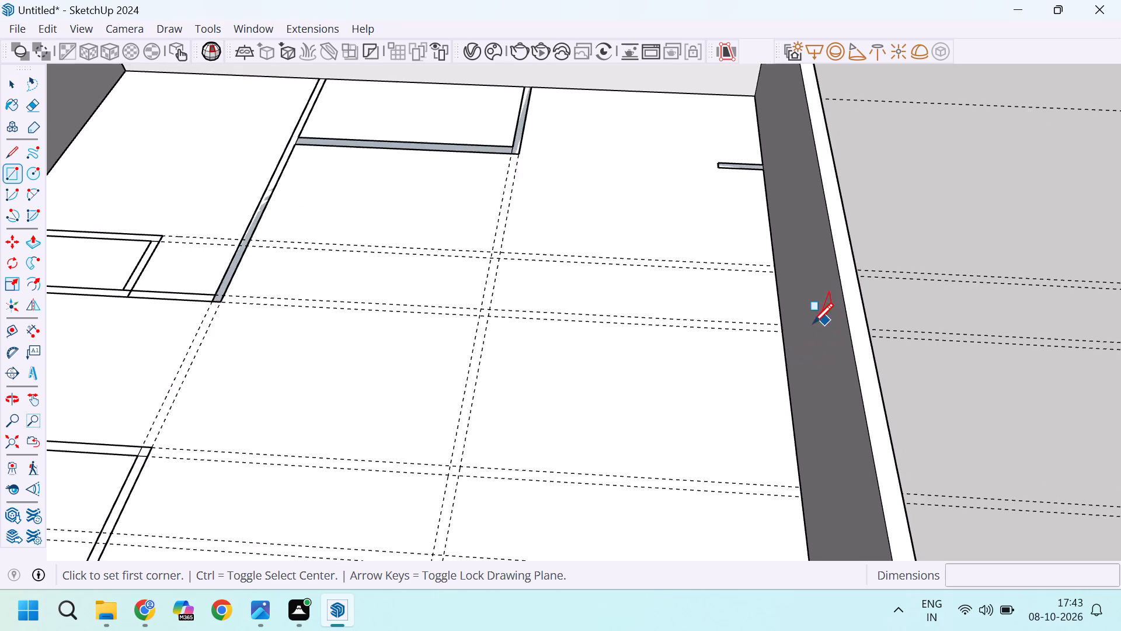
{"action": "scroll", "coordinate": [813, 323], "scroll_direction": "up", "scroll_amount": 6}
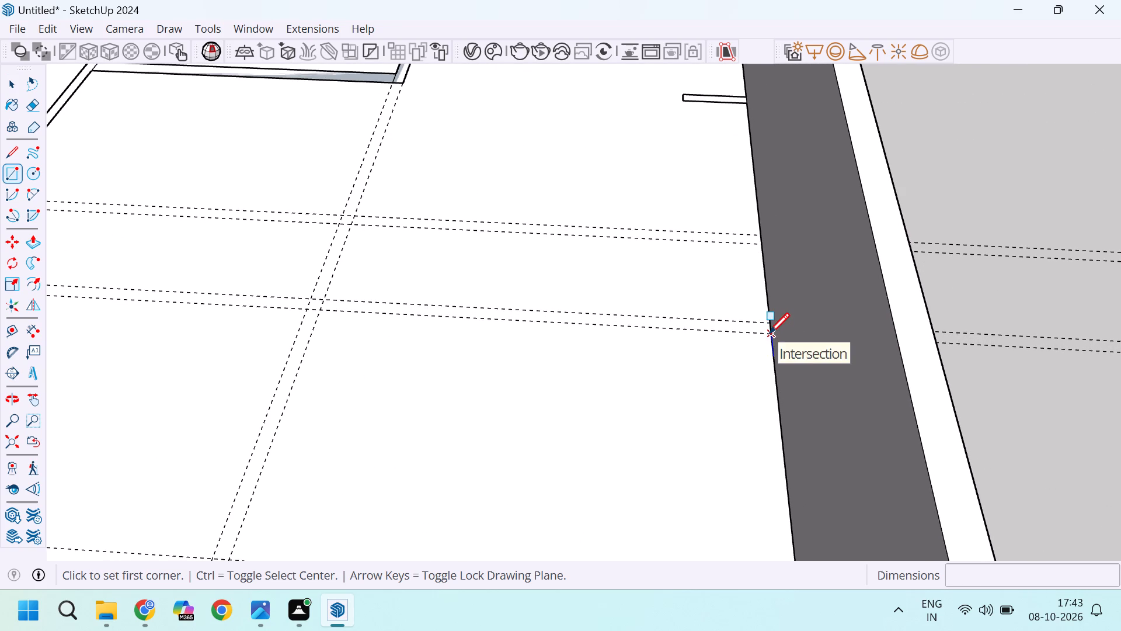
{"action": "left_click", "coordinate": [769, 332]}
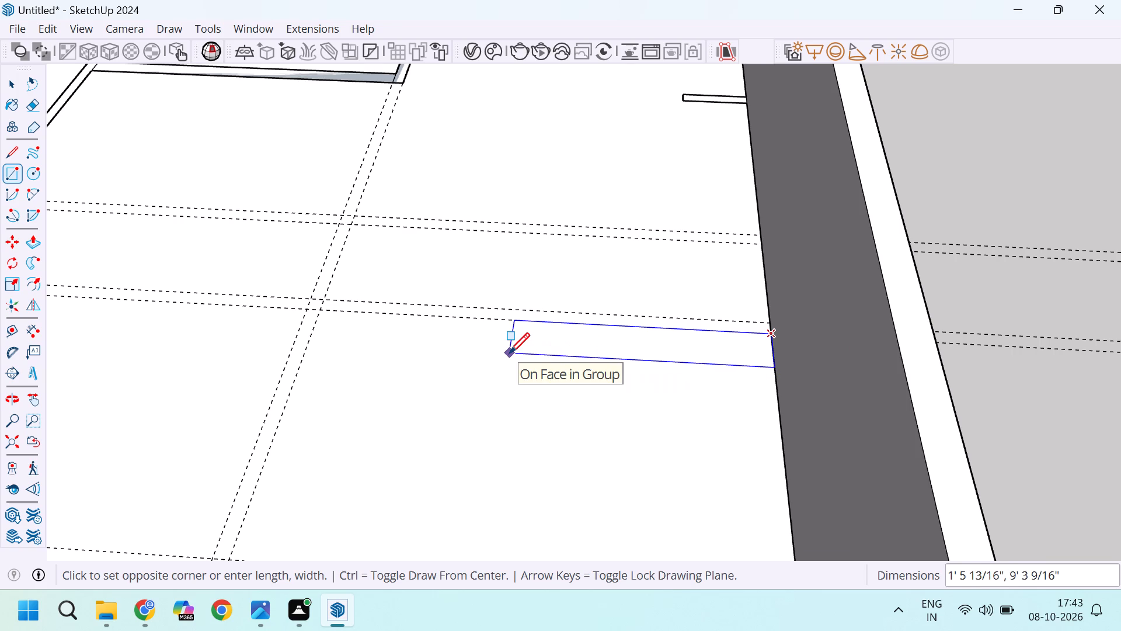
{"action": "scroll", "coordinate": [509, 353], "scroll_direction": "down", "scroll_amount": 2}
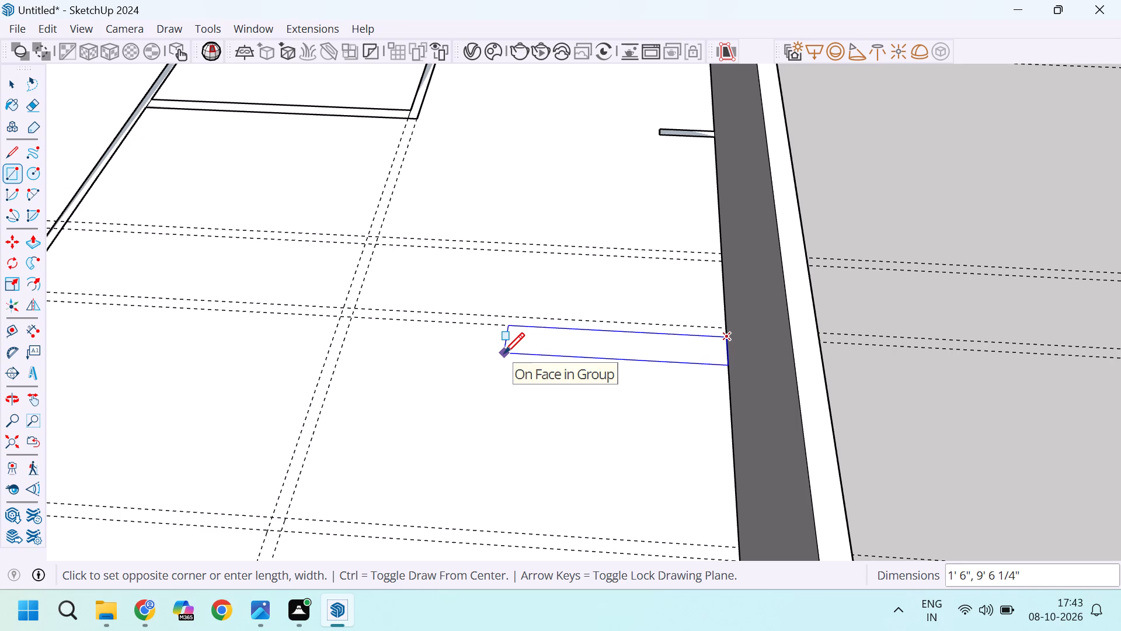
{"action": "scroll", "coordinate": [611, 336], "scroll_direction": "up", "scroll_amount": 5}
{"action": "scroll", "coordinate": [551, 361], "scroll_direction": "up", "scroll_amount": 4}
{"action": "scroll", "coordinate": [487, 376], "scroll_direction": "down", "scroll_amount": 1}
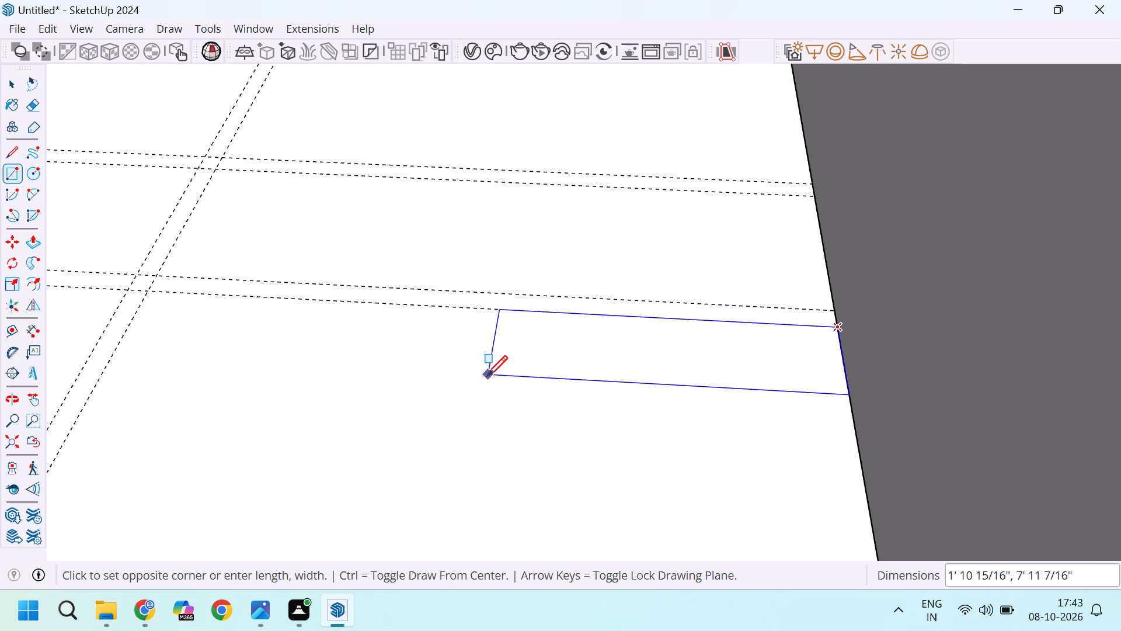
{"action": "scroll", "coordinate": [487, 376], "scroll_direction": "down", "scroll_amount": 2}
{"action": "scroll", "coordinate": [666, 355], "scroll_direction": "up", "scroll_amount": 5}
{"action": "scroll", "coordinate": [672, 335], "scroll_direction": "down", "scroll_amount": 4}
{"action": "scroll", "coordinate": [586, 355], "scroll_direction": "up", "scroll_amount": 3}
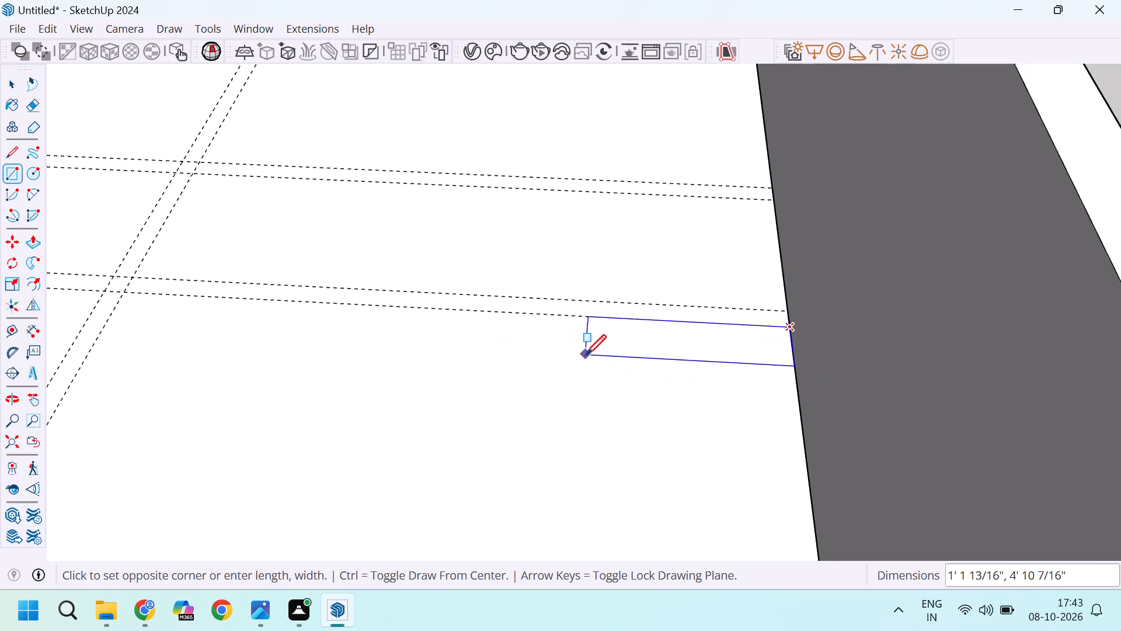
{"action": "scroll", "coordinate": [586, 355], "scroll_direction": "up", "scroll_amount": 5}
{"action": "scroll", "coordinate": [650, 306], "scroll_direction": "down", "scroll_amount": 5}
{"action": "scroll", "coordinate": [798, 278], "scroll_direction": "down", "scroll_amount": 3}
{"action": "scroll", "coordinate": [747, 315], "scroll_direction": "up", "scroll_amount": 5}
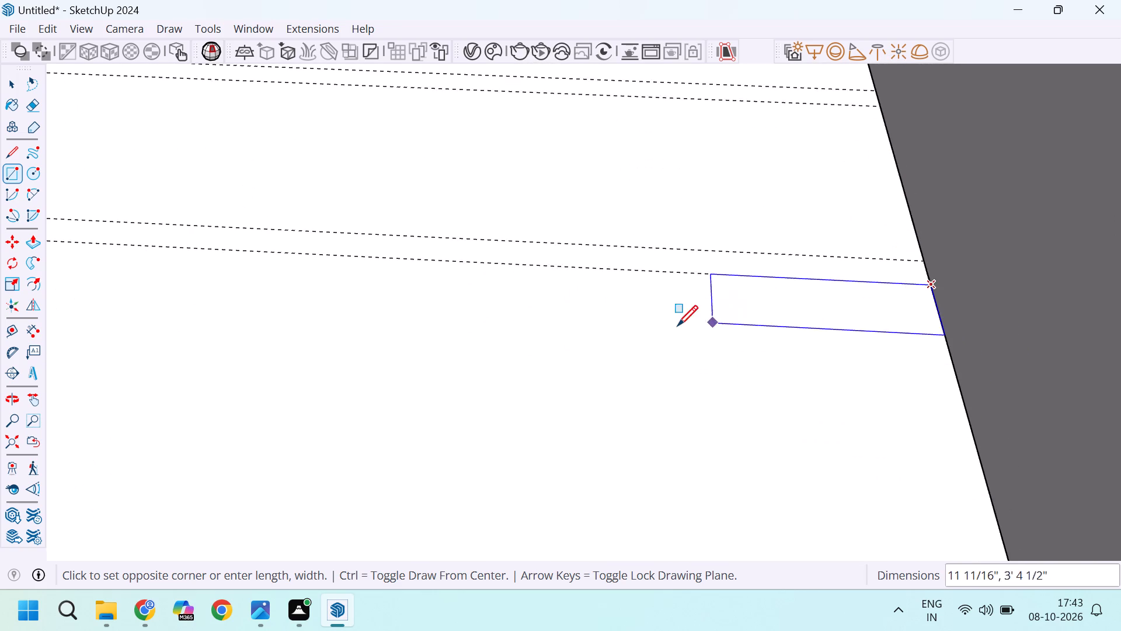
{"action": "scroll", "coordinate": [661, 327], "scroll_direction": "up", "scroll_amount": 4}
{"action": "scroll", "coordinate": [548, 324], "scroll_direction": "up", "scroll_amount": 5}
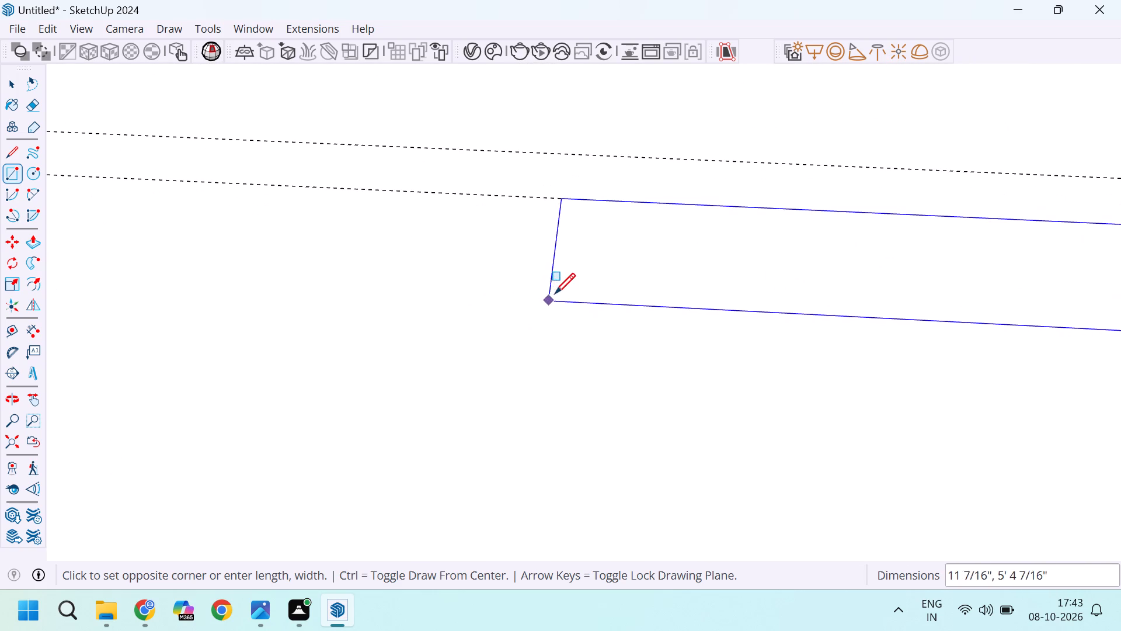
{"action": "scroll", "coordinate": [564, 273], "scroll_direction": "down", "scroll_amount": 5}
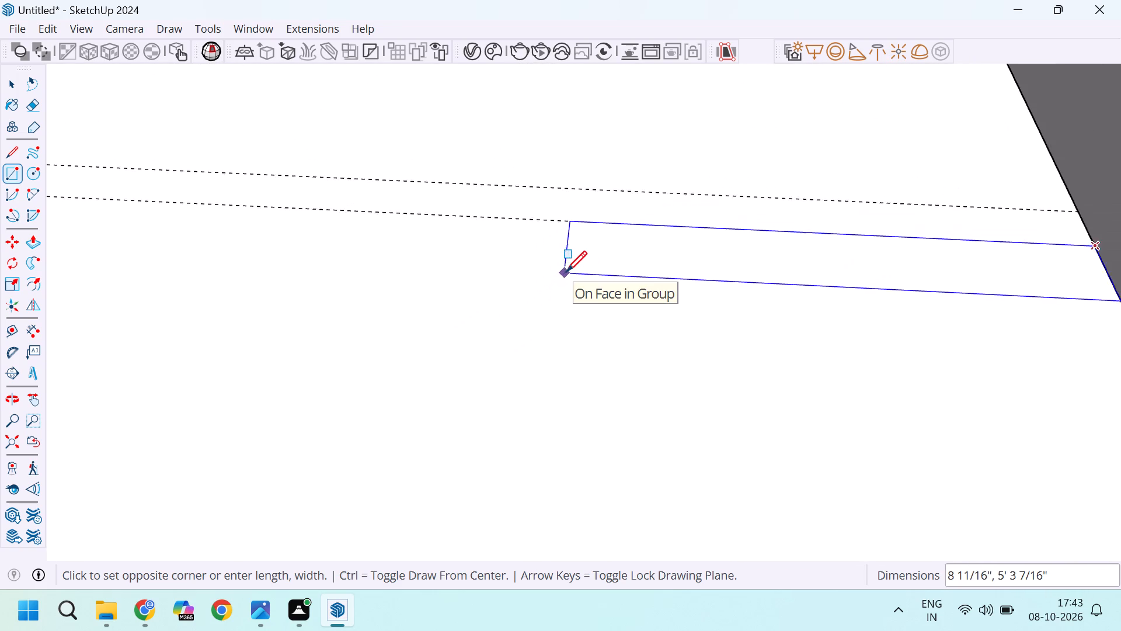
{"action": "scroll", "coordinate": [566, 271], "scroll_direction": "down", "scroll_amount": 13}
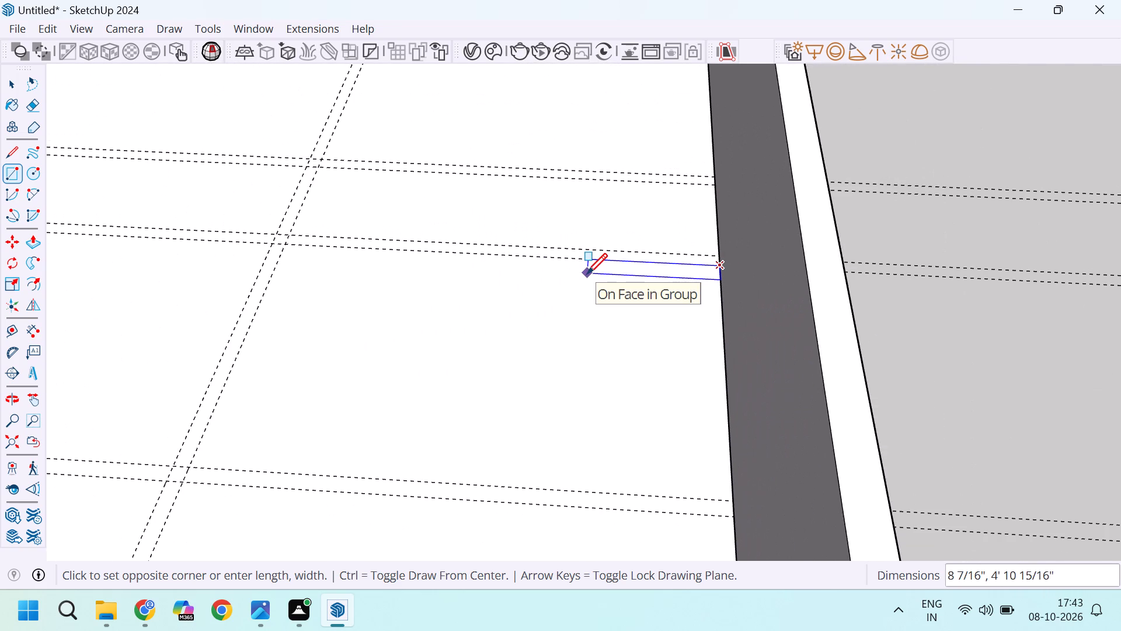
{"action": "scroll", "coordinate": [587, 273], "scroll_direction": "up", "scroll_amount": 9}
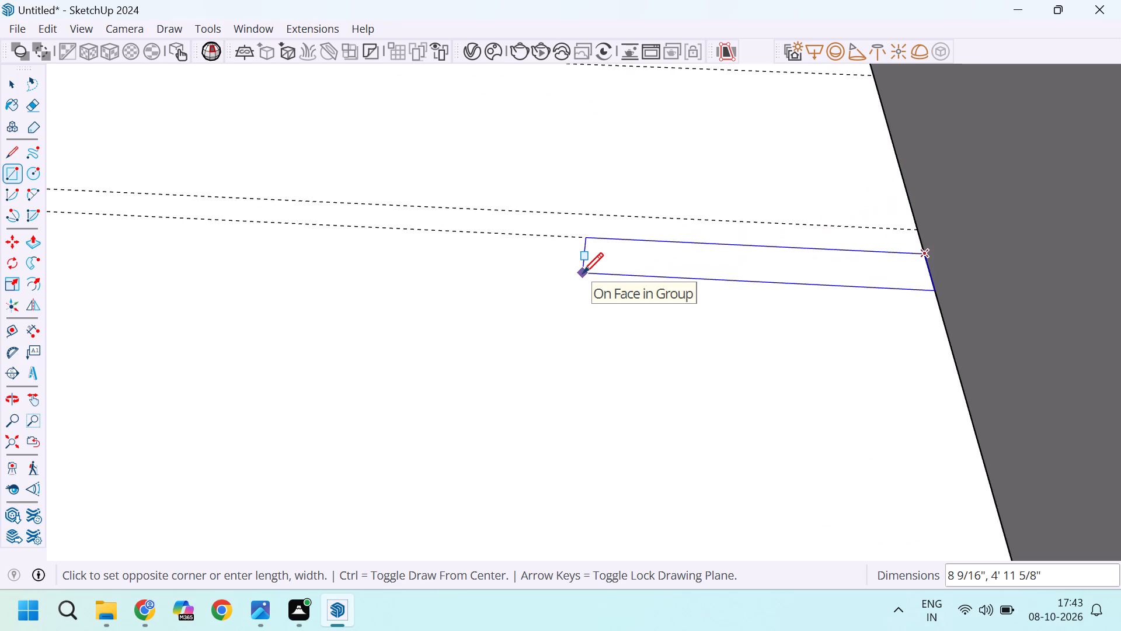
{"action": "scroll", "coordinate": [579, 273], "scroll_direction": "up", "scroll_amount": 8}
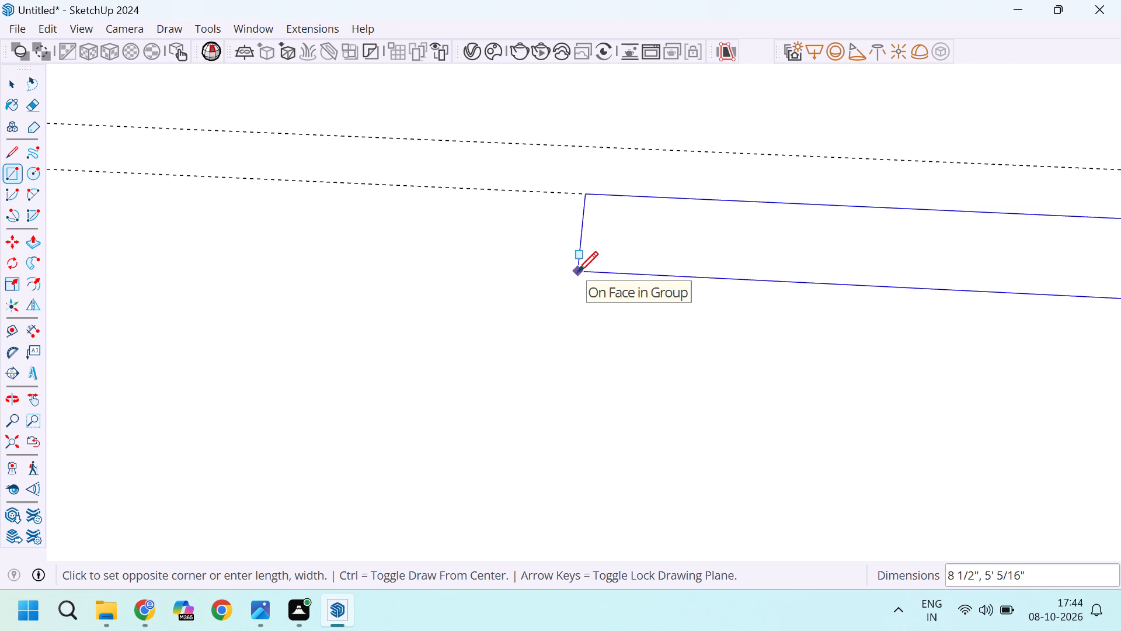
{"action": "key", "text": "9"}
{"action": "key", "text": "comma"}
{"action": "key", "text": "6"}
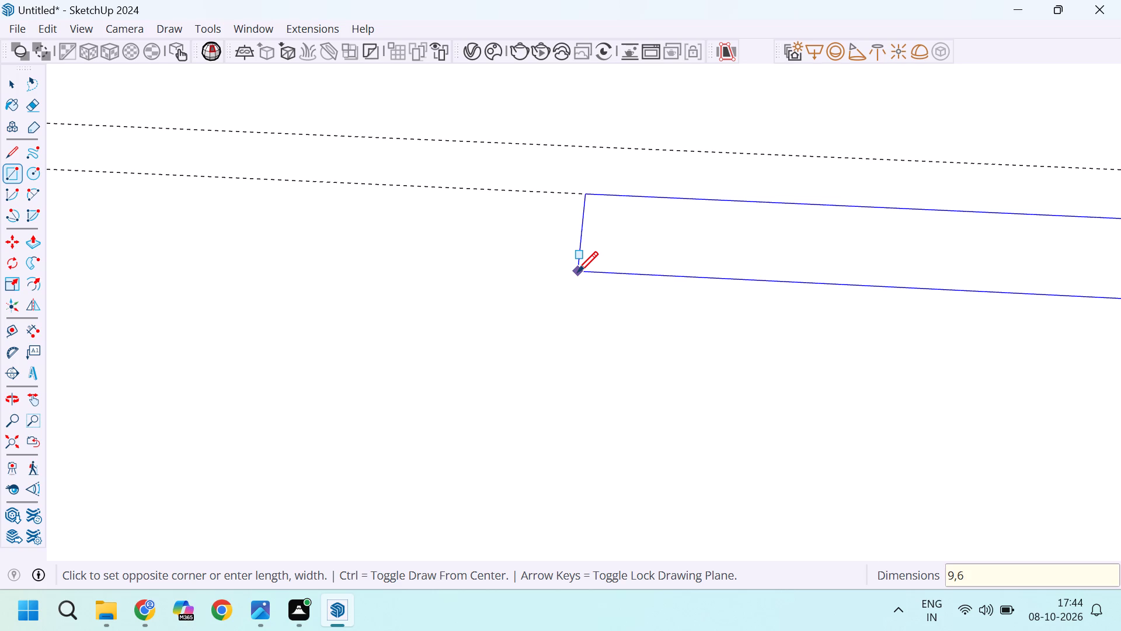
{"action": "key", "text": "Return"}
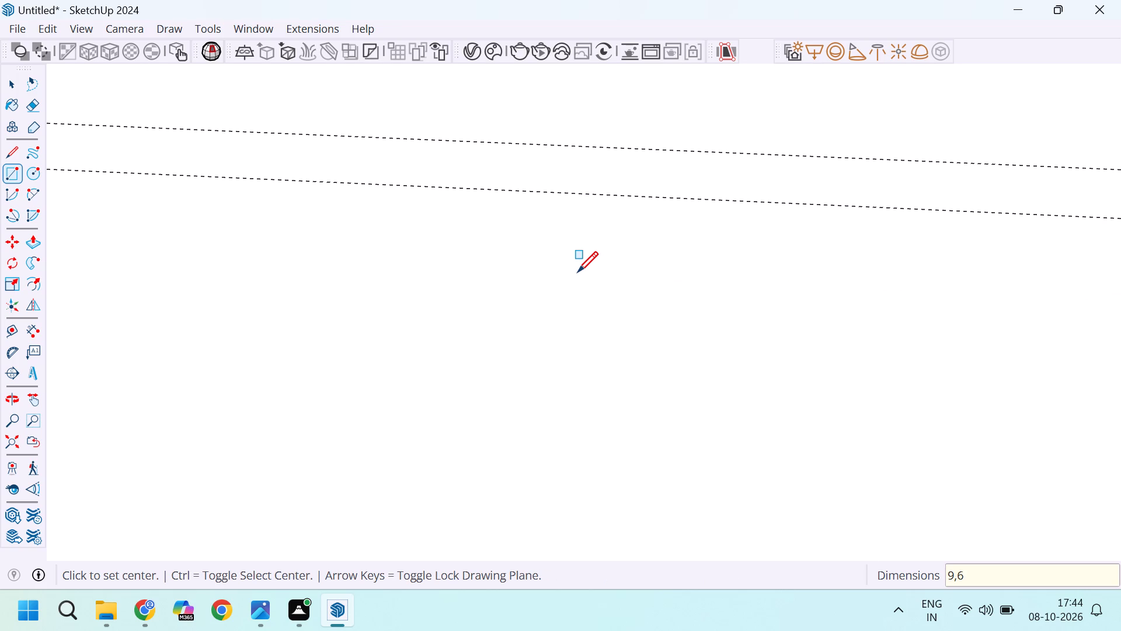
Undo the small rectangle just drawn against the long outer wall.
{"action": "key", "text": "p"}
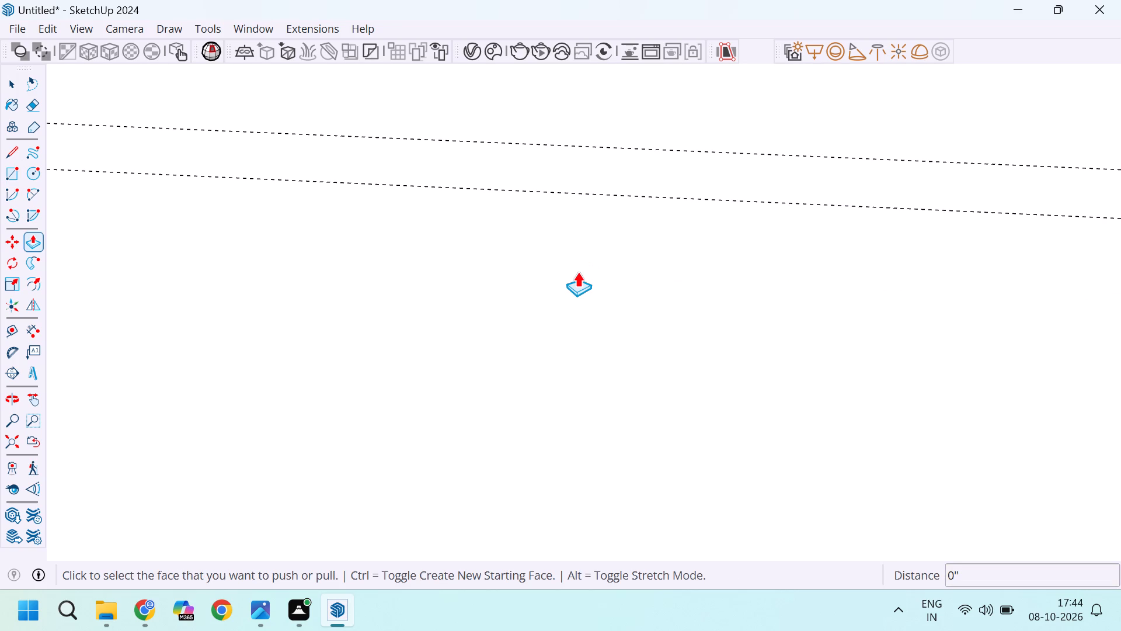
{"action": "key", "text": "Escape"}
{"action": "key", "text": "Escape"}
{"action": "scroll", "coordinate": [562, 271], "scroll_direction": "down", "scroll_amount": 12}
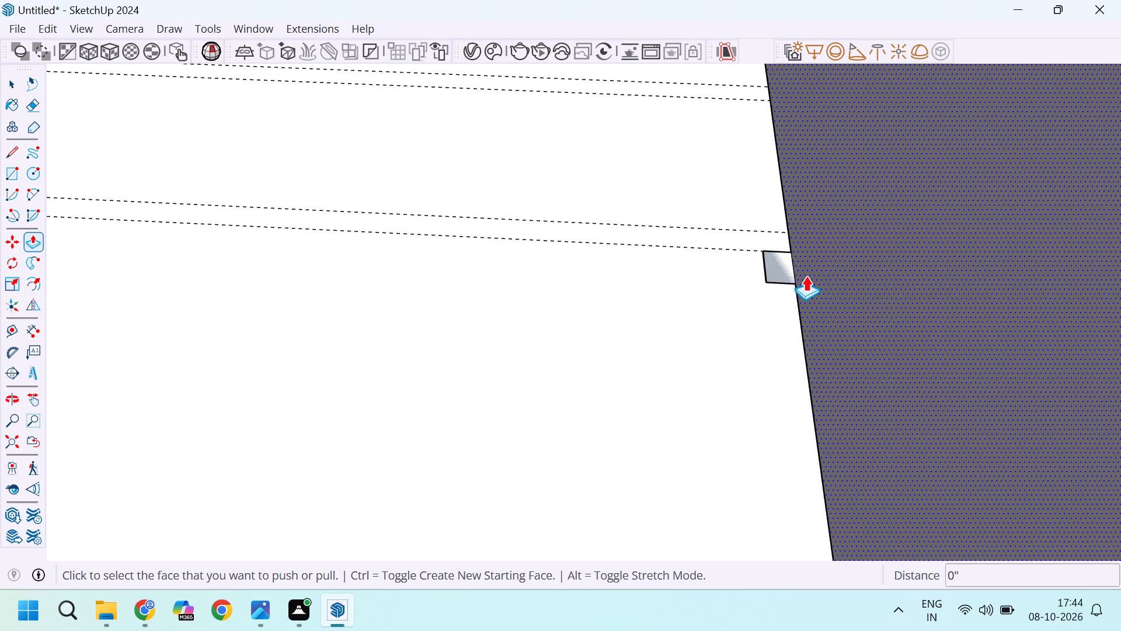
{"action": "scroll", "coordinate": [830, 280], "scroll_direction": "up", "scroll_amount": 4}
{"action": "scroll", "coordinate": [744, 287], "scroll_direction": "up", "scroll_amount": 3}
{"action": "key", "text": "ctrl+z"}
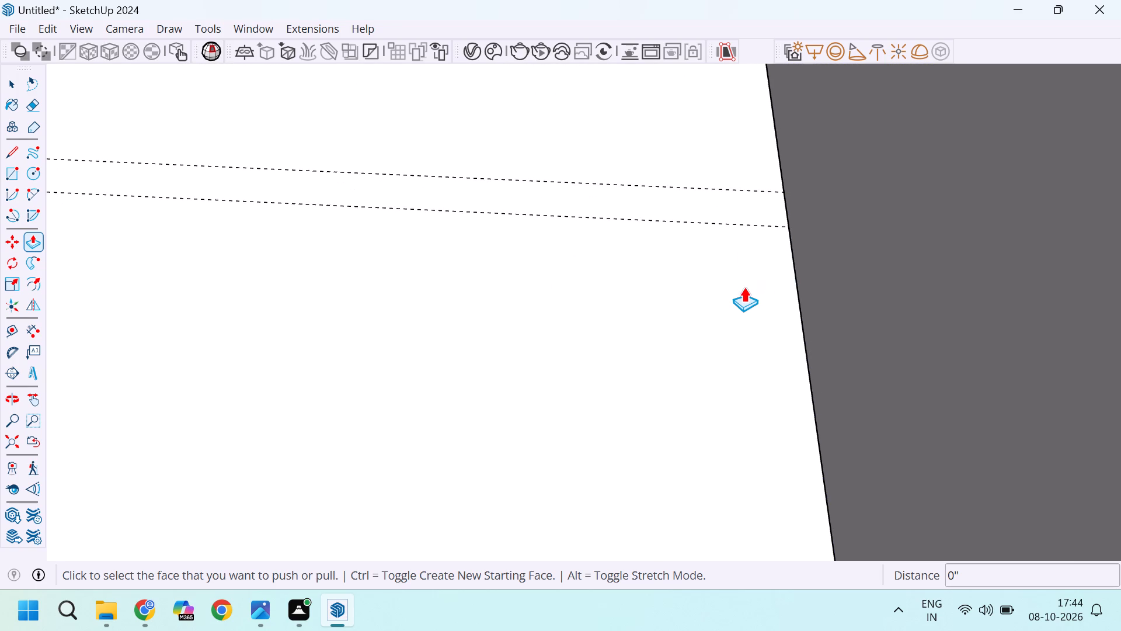
Draw a wall strip rectangle inward from the same intersection of the front guide and the long outer wall.
{"action": "key", "text": "r"}
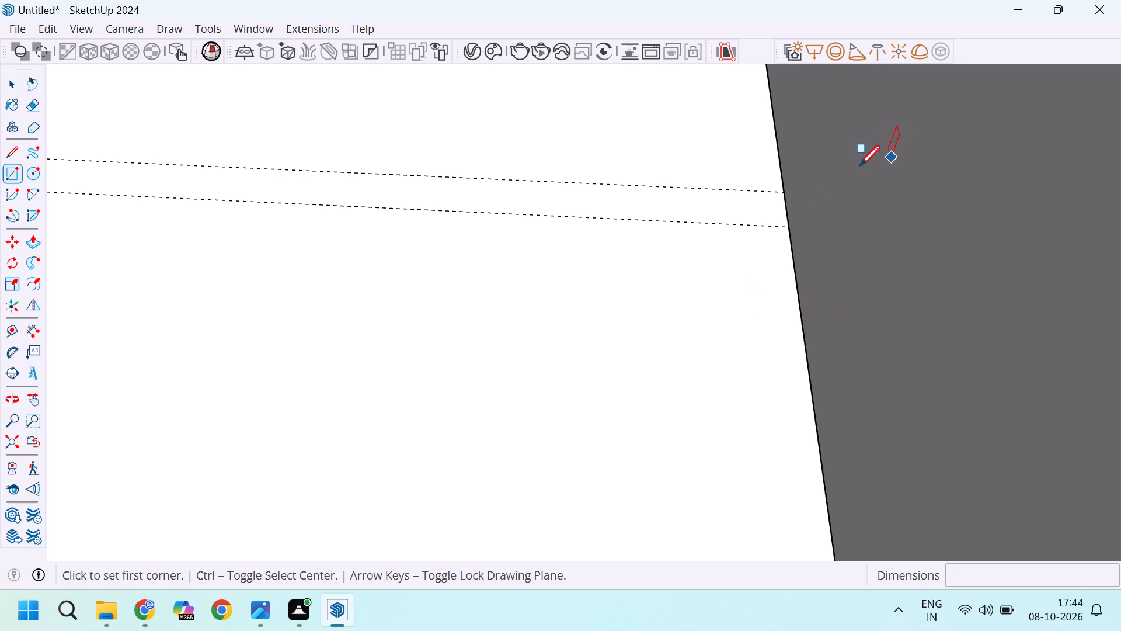
{"action": "left_click", "coordinate": [788, 227]}
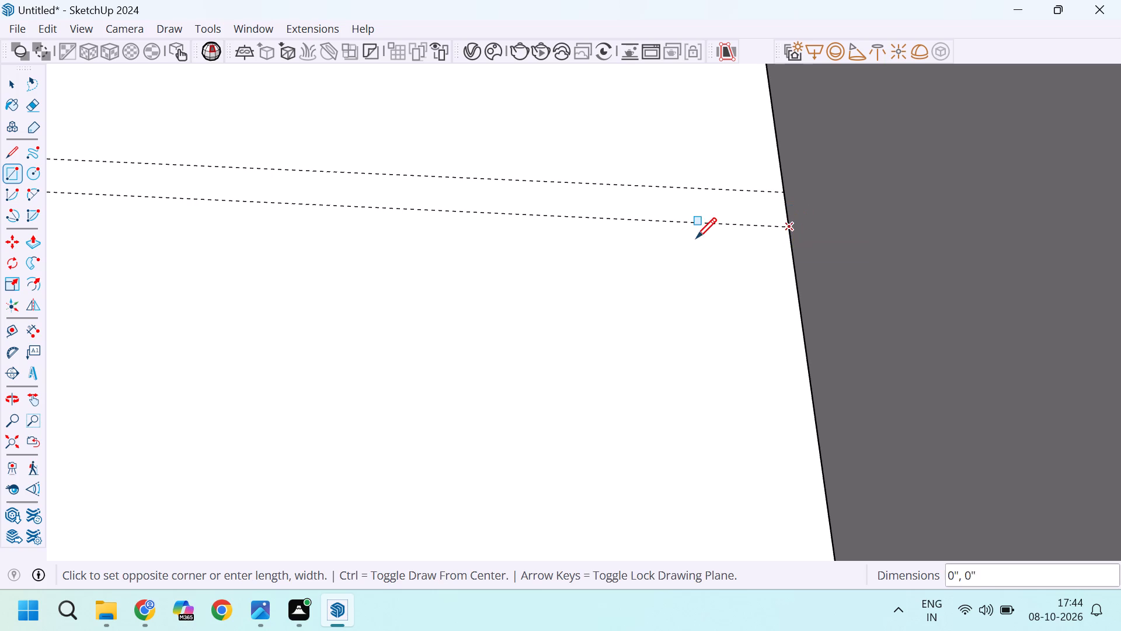
{"action": "scroll", "coordinate": [678, 251], "scroll_direction": "down", "scroll_amount": 12}
{"action": "scroll", "coordinate": [625, 251], "scroll_direction": "down", "scroll_amount": 6}
{"action": "scroll", "coordinate": [577, 263], "scroll_direction": "up", "scroll_amount": 11}
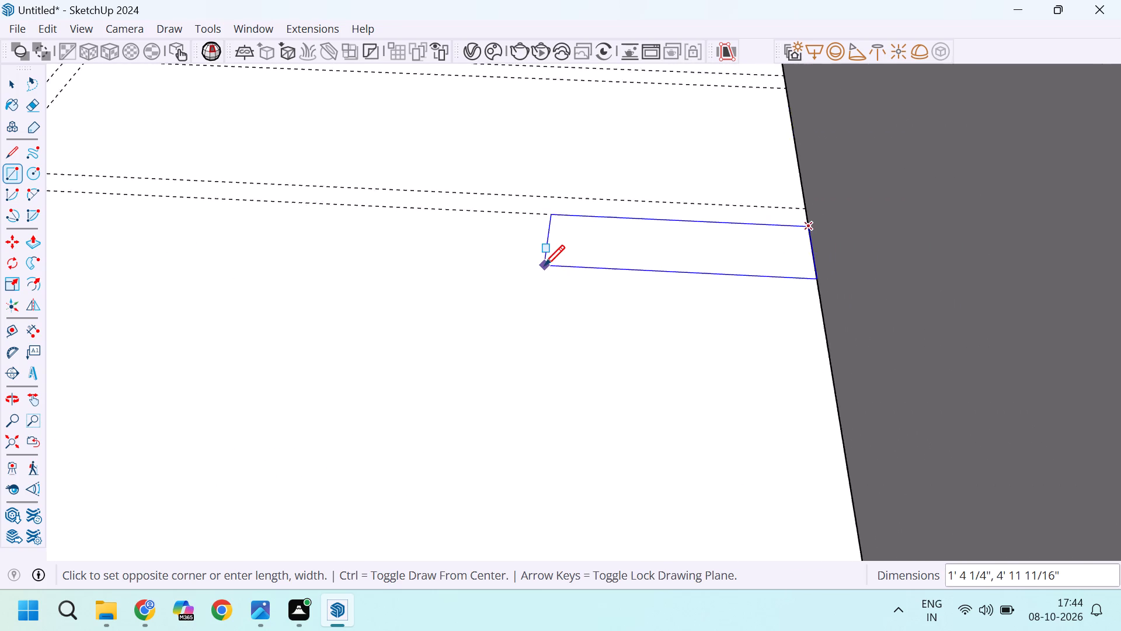
{"action": "scroll", "coordinate": [544, 259], "scroll_direction": "down", "scroll_amount": 4}
{"action": "scroll", "coordinate": [535, 247], "scroll_direction": "up", "scroll_amount": 10}
{"action": "scroll", "coordinate": [506, 234], "scroll_direction": "down", "scroll_amount": 4}
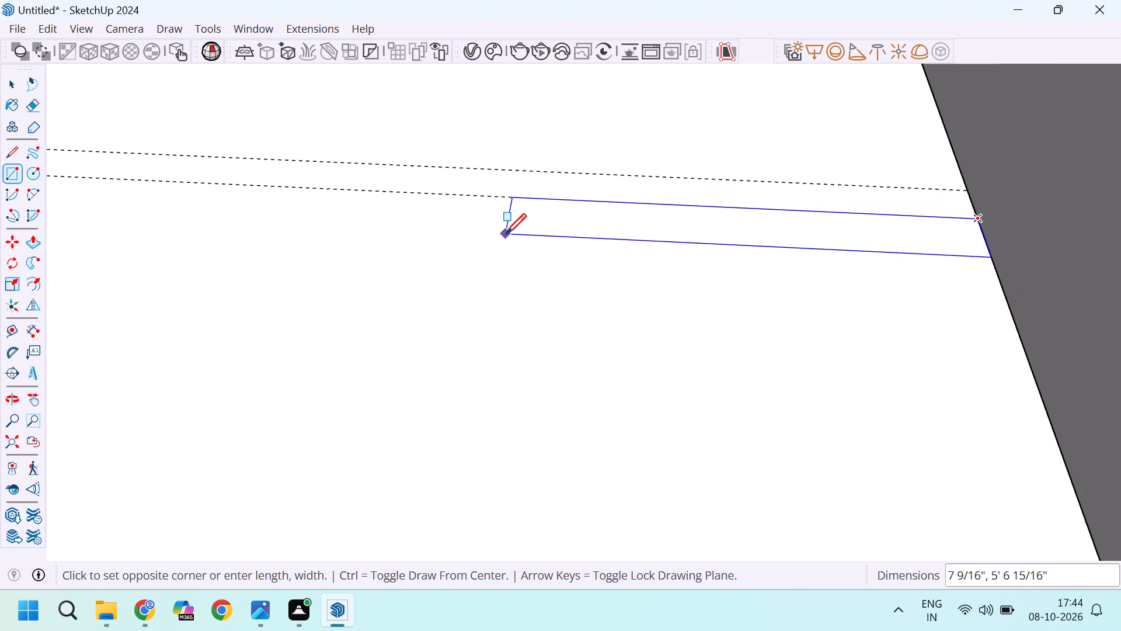
{"action": "scroll", "coordinate": [506, 234], "scroll_direction": "up", "scroll_amount": 3}
{"action": "scroll", "coordinate": [506, 234], "scroll_direction": "down", "scroll_amount": 7}
{"action": "scroll", "coordinate": [504, 233], "scroll_direction": "up", "scroll_amount": 2}
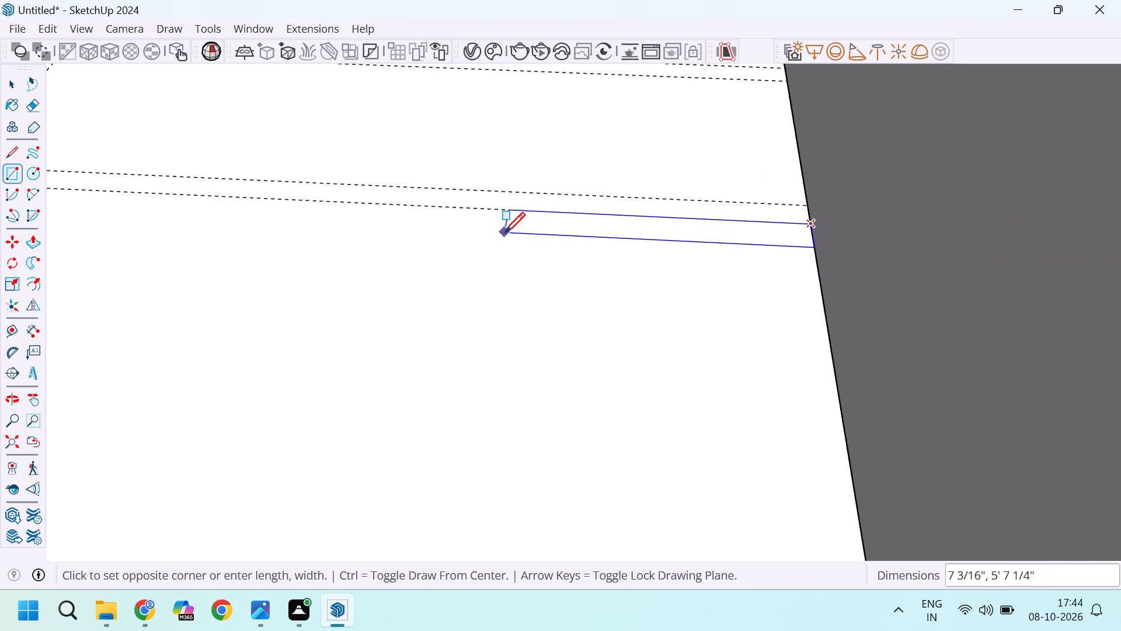
{"action": "scroll", "coordinate": [504, 233], "scroll_direction": "up", "scroll_amount": 11}
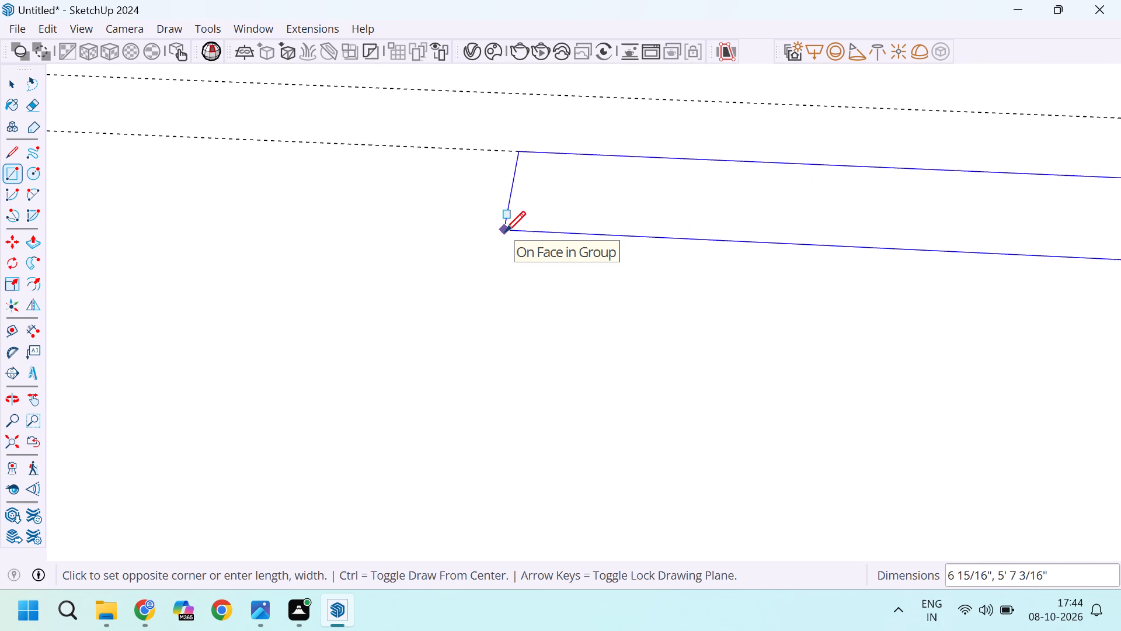
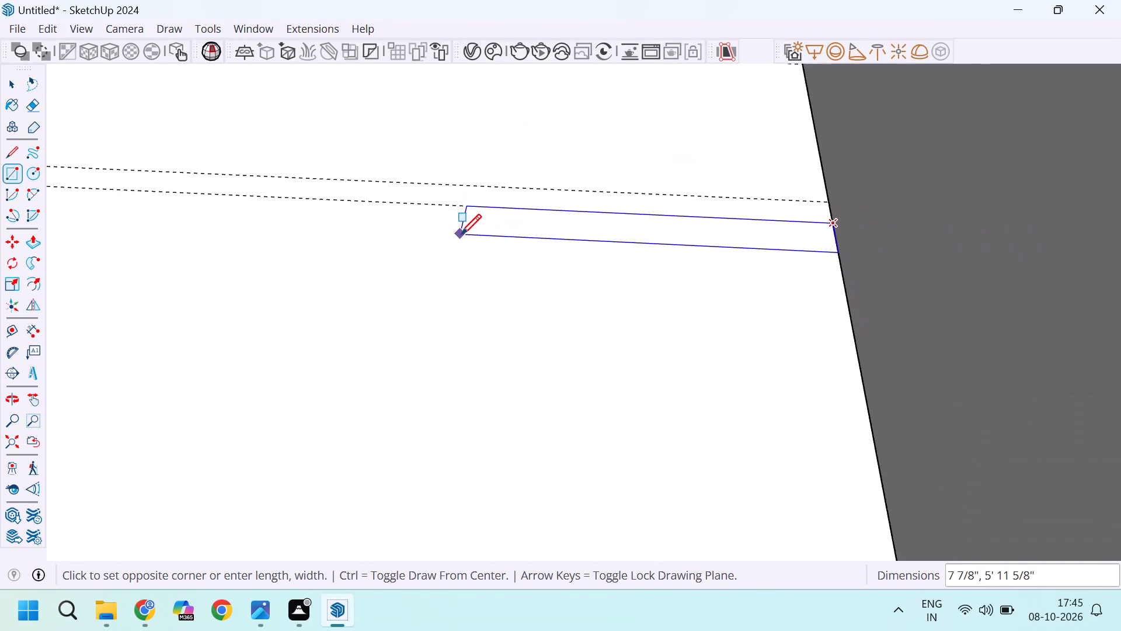
Size the wall strip started at the front guide on the long outer wall to 6" by 10'.
{"action": "scroll", "coordinate": [461, 234], "scroll_direction": "up", "scroll_amount": 3}
{"action": "scroll", "coordinate": [468, 237], "scroll_direction": "down", "scroll_amount": 3}
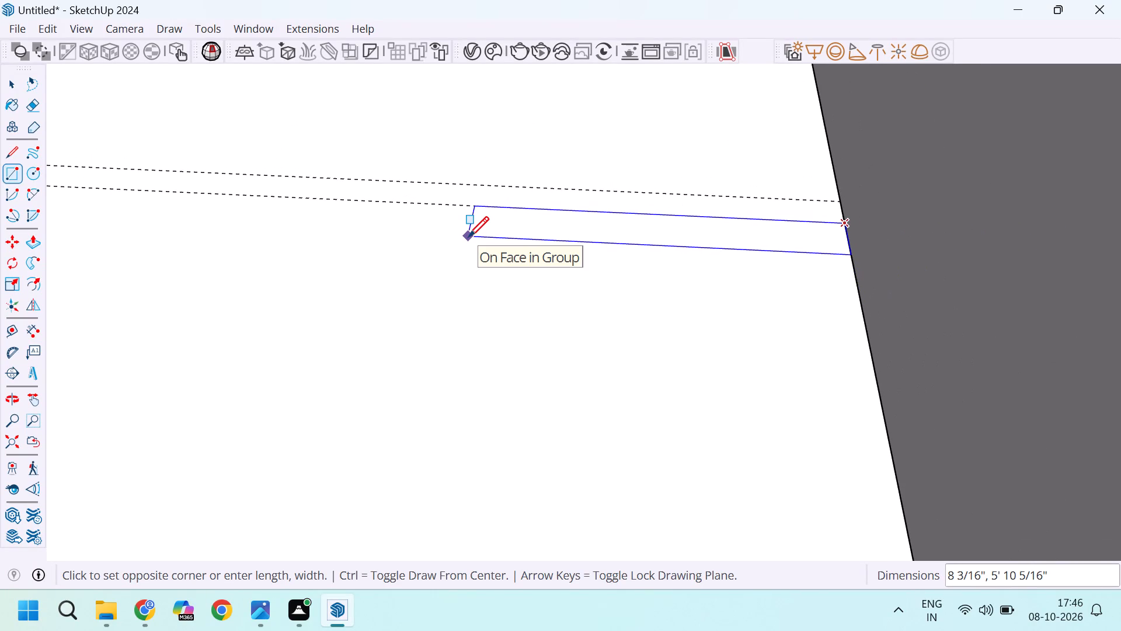
{"action": "key", "text": "6"}
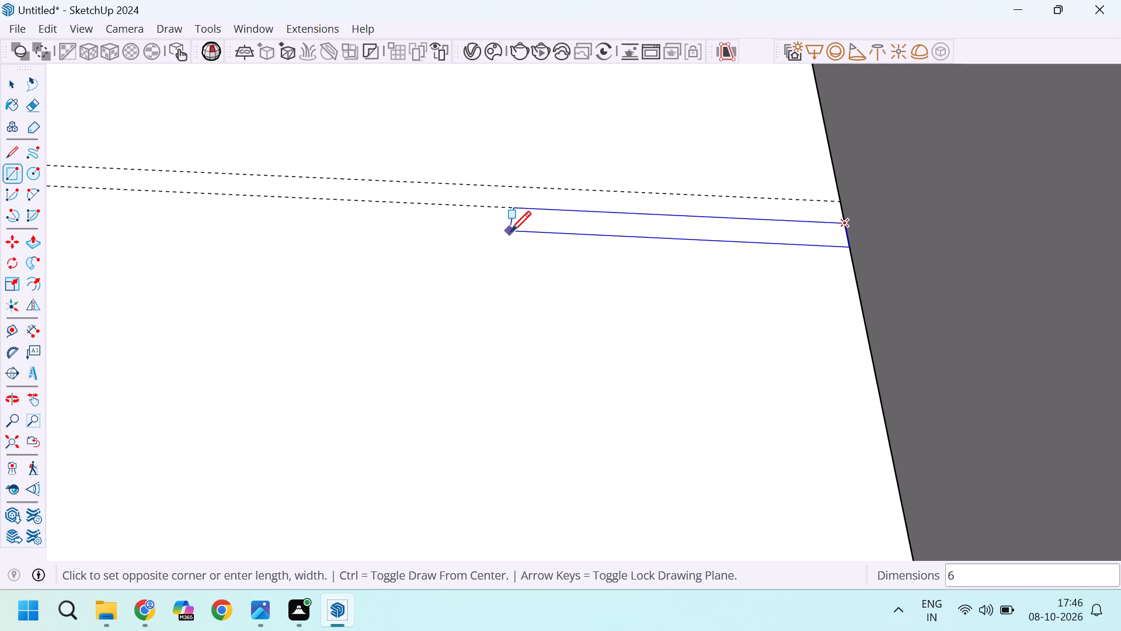
{"action": "type", "text": ",10'"}
{"action": "key", "text": "Return"}
{"action": "scroll", "coordinate": [510, 231], "scroll_direction": "down", "scroll_amount": 18}
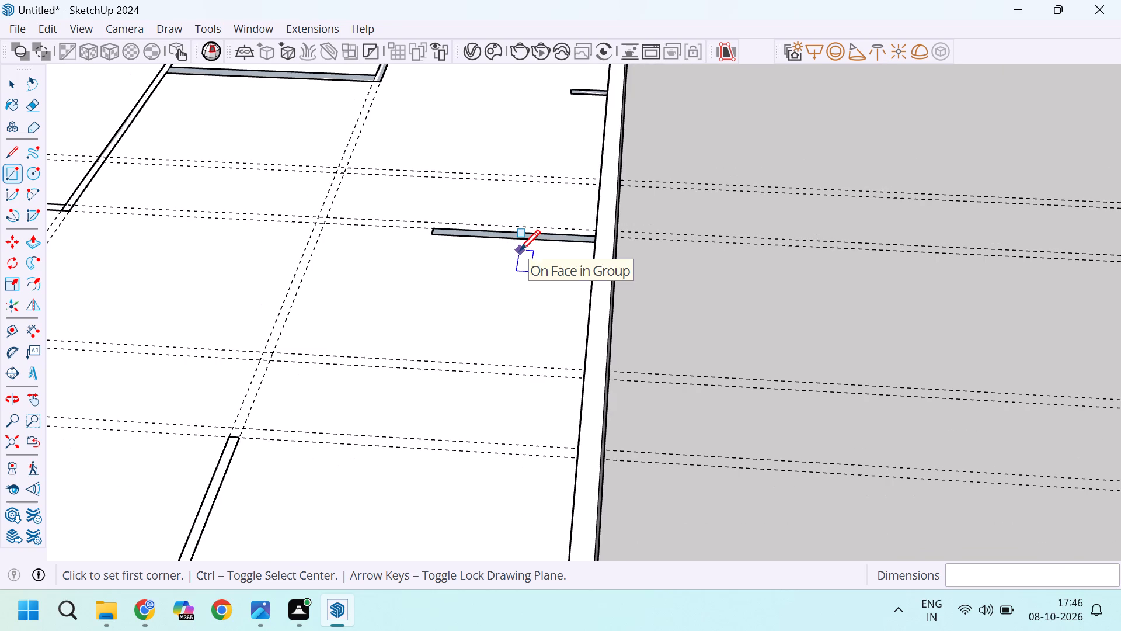
Examine the new wall strip and the surrounding guide pairs and partitions to locate the next wall segment.
{"action": "scroll", "coordinate": [380, 348], "scroll_direction": "up", "scroll_amount": 4}
{"action": "middle_click_drag", "start_coordinate": [419, 381], "coordinate": [524, 410]}
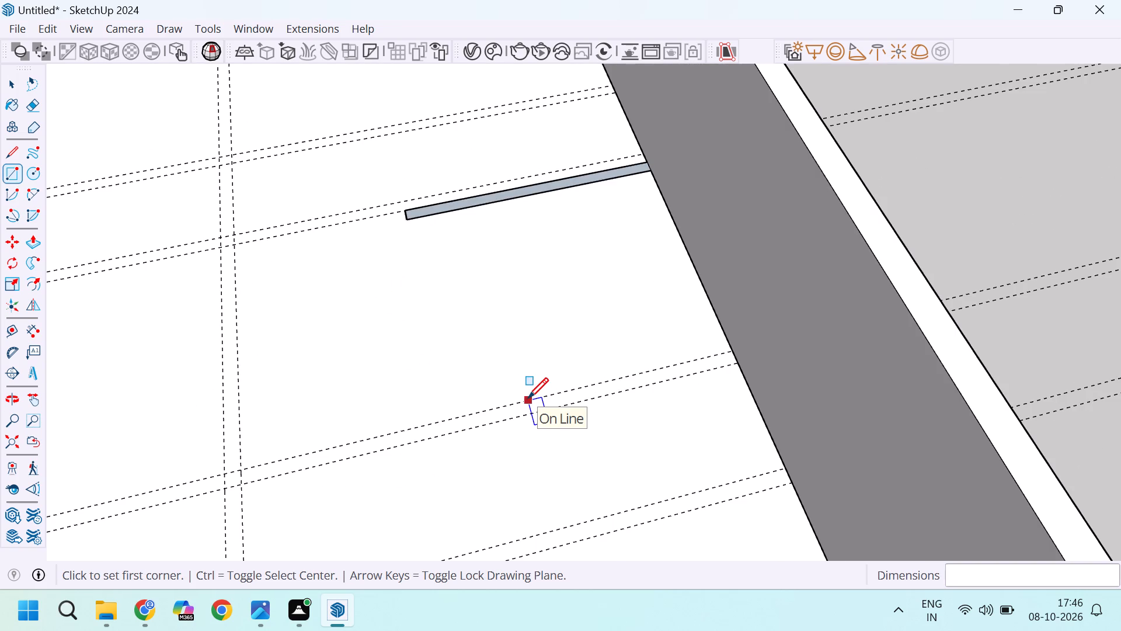
{"action": "scroll", "coordinate": [528, 398], "scroll_direction": "up", "scroll_amount": 2}
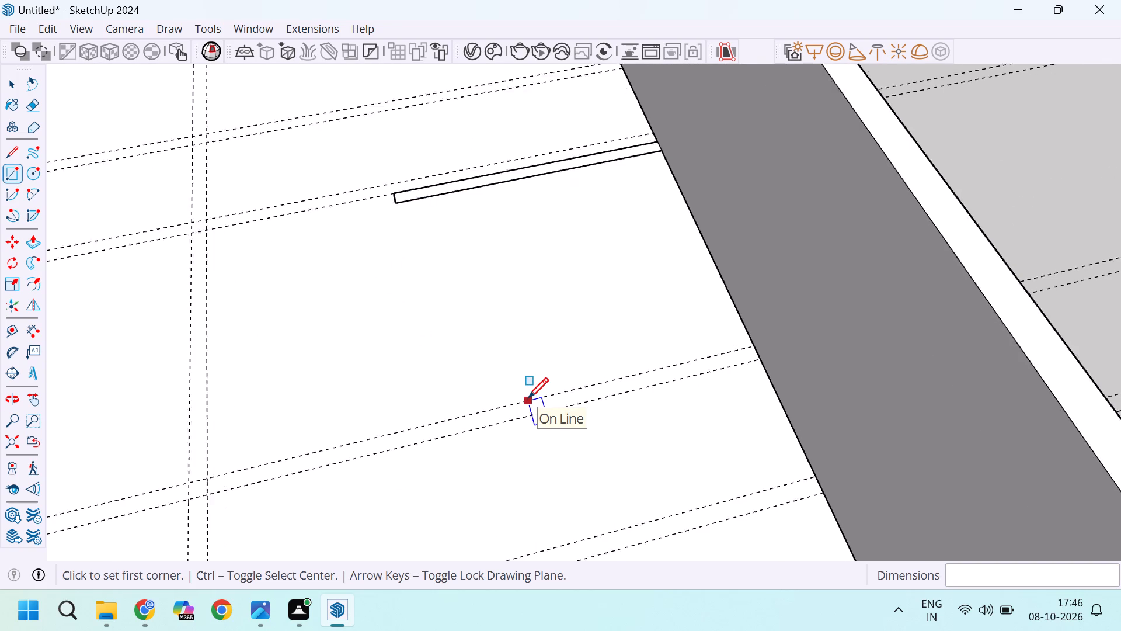
{"action": "scroll", "coordinate": [528, 398], "scroll_direction": "up", "scroll_amount": 2}
{"action": "scroll", "coordinate": [452, 377], "scroll_direction": "down", "scroll_amount": 6}
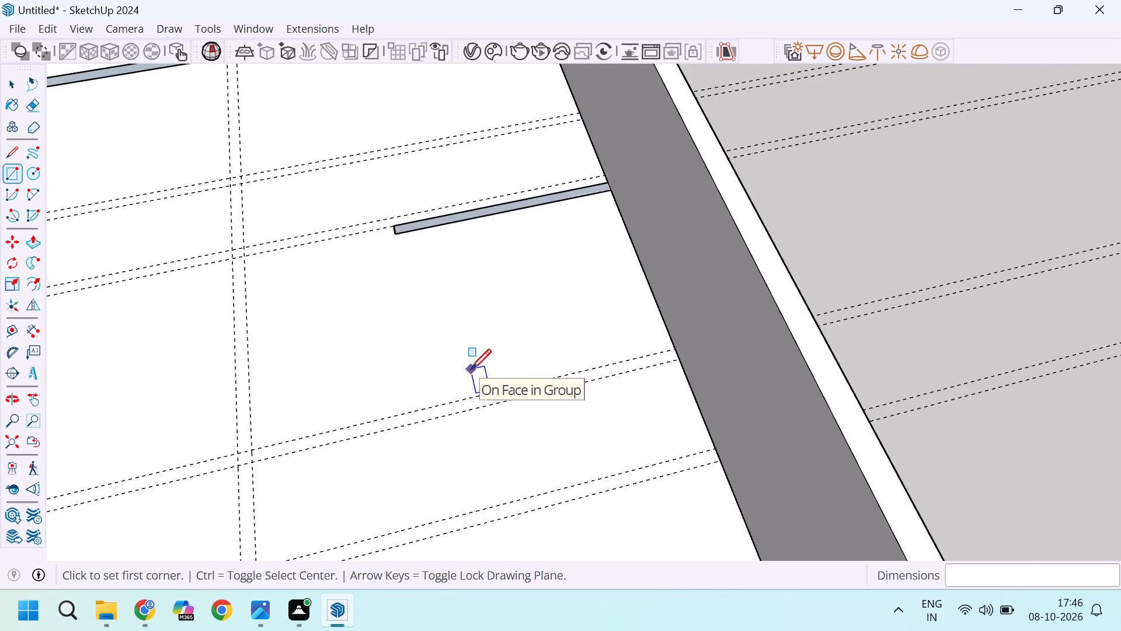
{"action": "scroll", "coordinate": [476, 362], "scroll_direction": "down", "scroll_amount": 8}
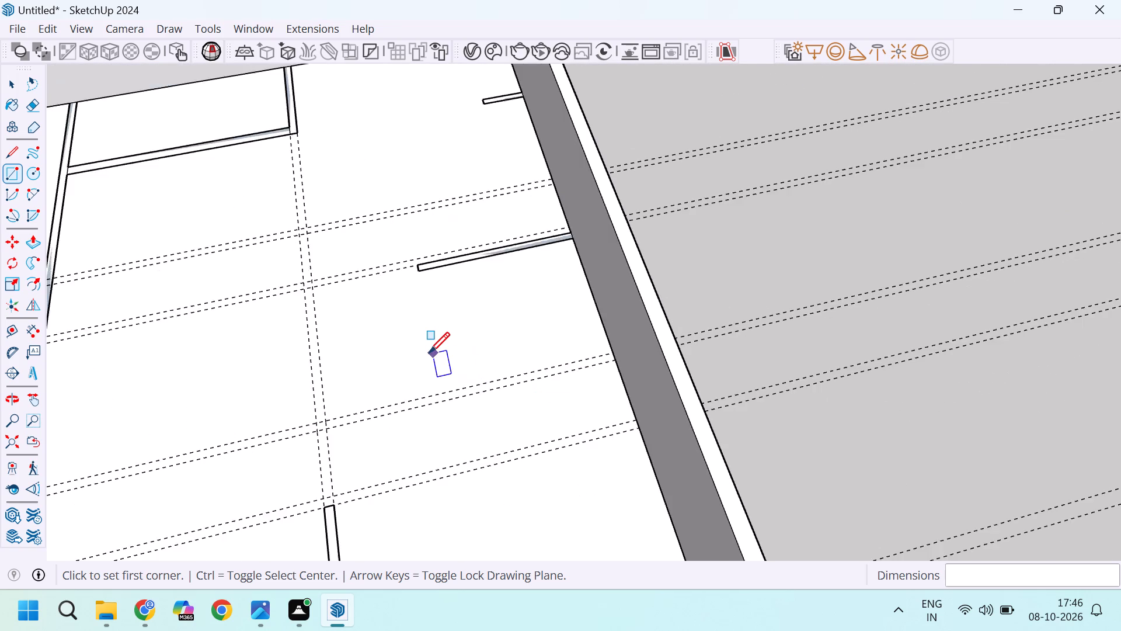
{"action": "scroll", "coordinate": [429, 352], "scroll_direction": "down", "scroll_amount": 1}
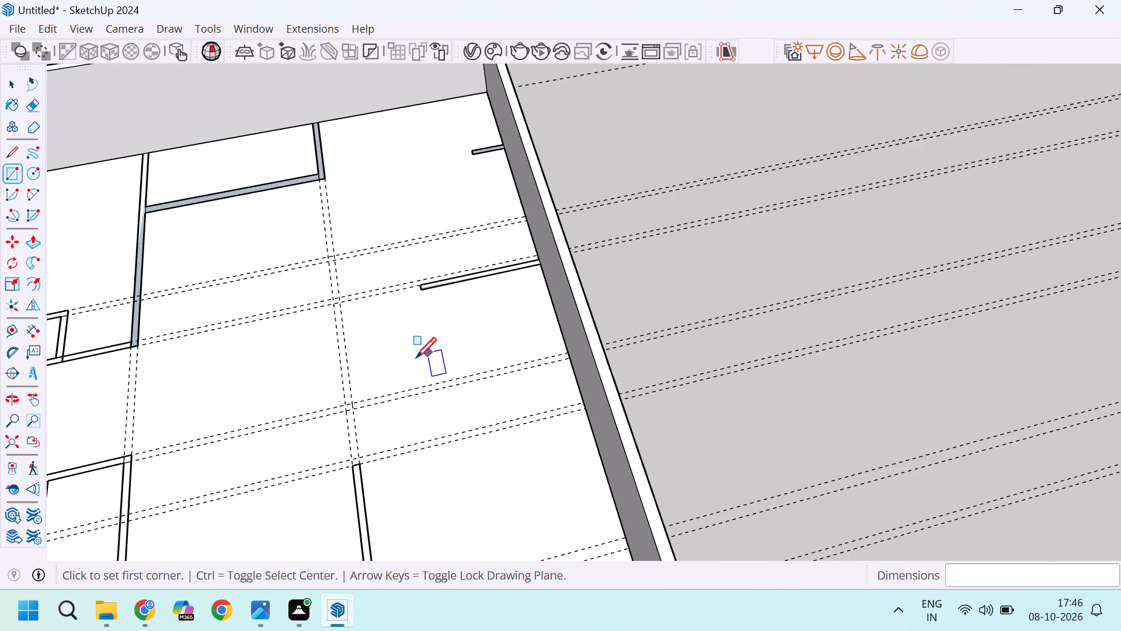
{"action": "scroll", "coordinate": [361, 368], "scroll_direction": "down", "scroll_amount": 4}
{"action": "scroll", "coordinate": [297, 450], "scroll_direction": "down", "scroll_amount": 5}
{"action": "scroll", "coordinate": [354, 448], "scroll_direction": "up", "scroll_amount": 9}
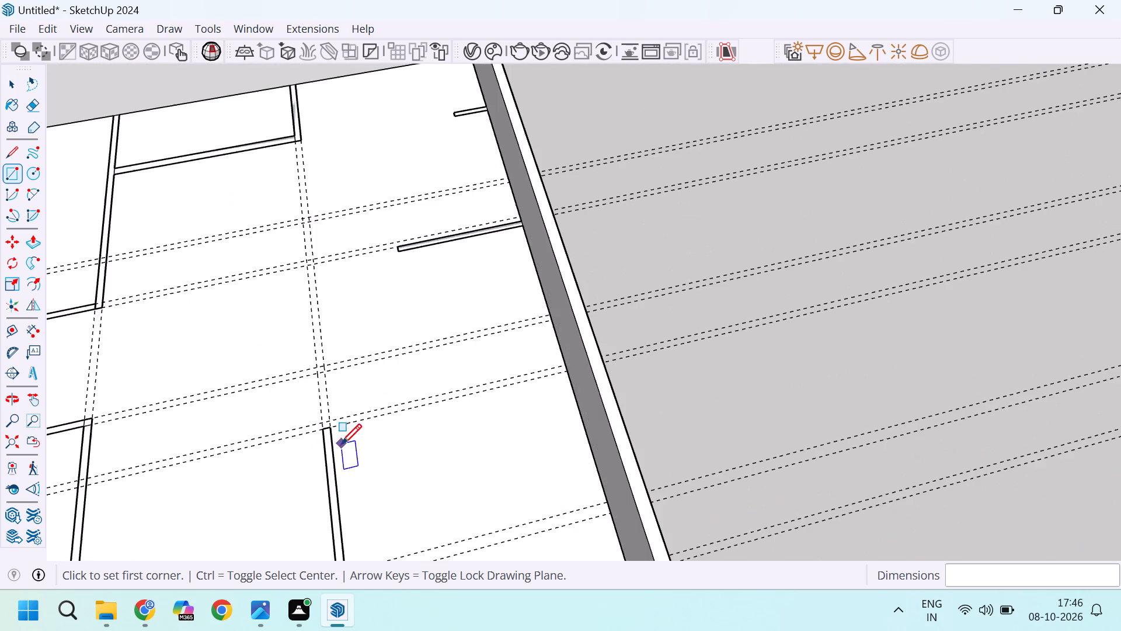
Extend the lengthwise partition between the two long guides by moving its rear end edge about 9' 2" toward the rear.
{"action": "scroll", "coordinate": [328, 432], "scroll_direction": "up", "scroll_amount": 12}
{"action": "scroll", "coordinate": [307, 421], "scroll_direction": "up", "scroll_amount": 14}
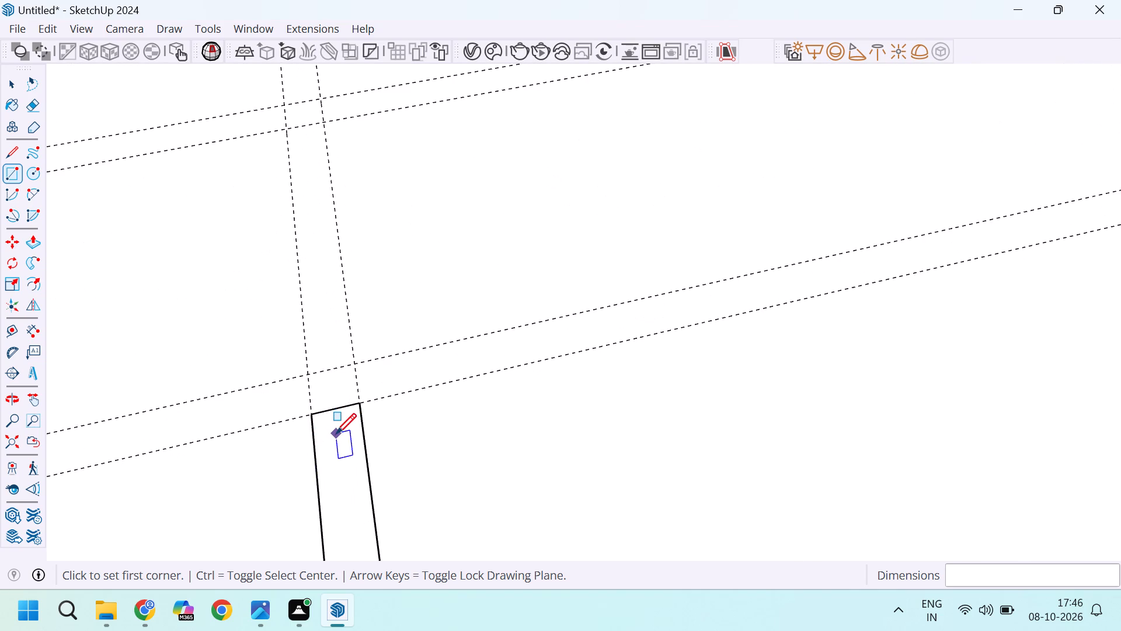
{"action": "scroll", "coordinate": [336, 434], "scroll_direction": "up", "scroll_amount": 3}
{"action": "key", "text": "m"}
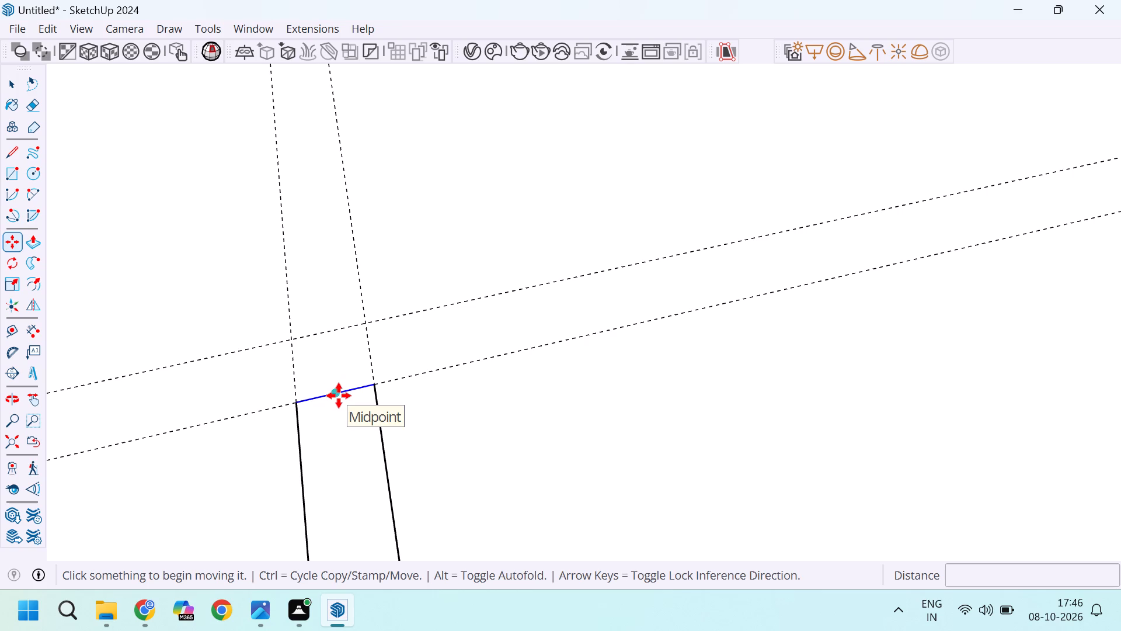
{"action": "left_click", "coordinate": [335, 394]}
{"action": "scroll", "coordinate": [328, 320], "scroll_direction": "down", "scroll_amount": 9}
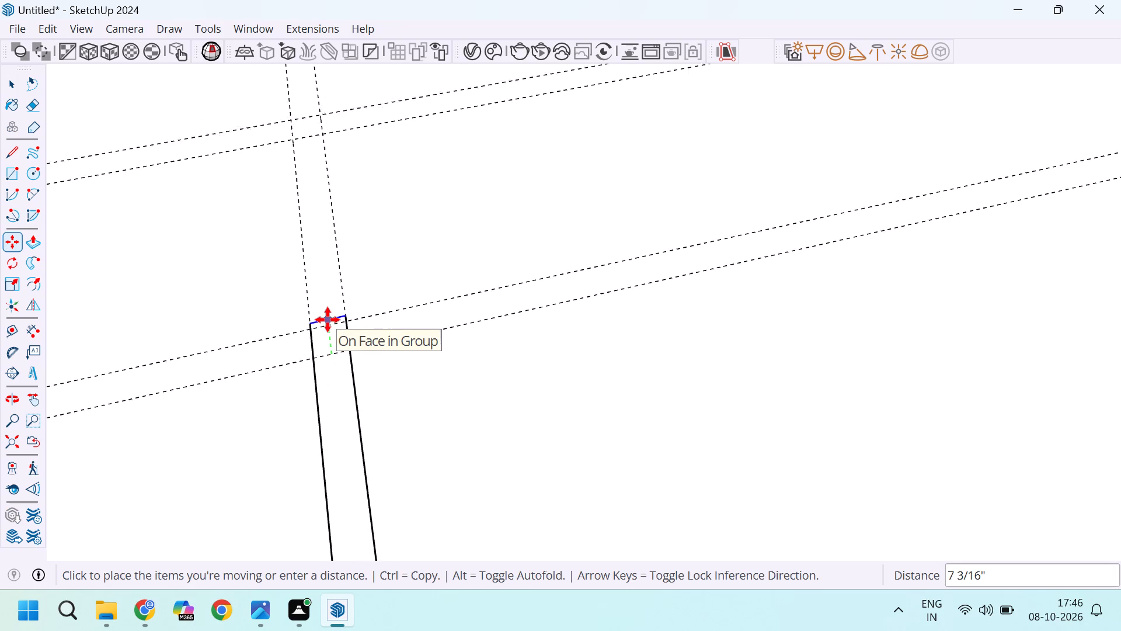
{"action": "scroll", "coordinate": [326, 280], "scroll_direction": "down", "scroll_amount": 20}
{"action": "scroll", "coordinate": [326, 280], "scroll_direction": "down", "scroll_amount": 1}
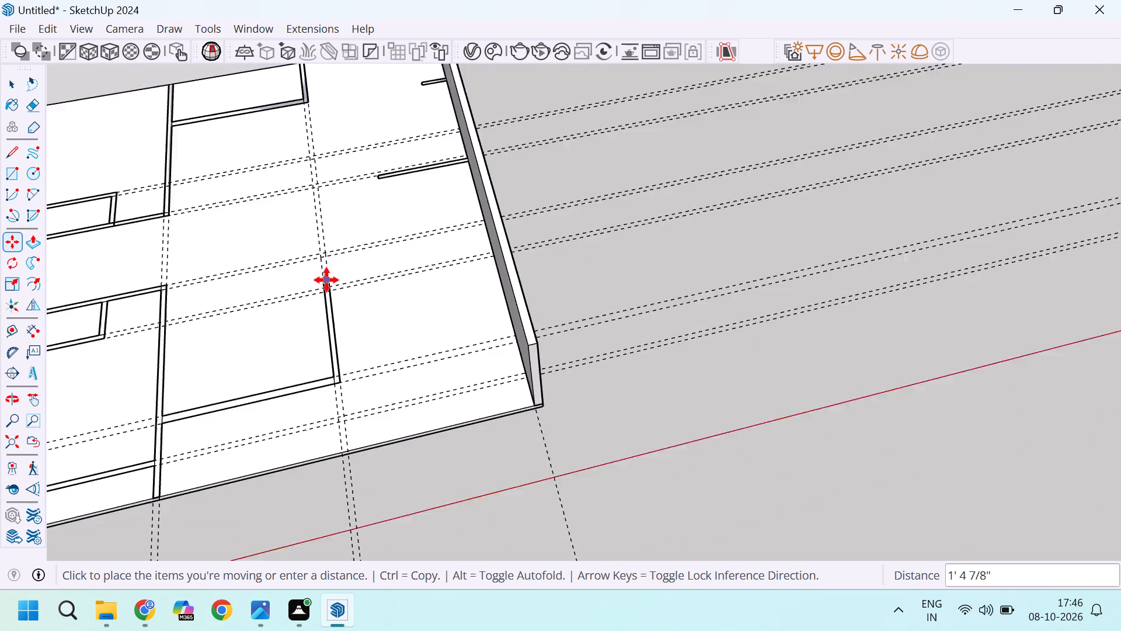
{"action": "scroll", "coordinate": [326, 280], "scroll_direction": "up", "scroll_amount": 5}
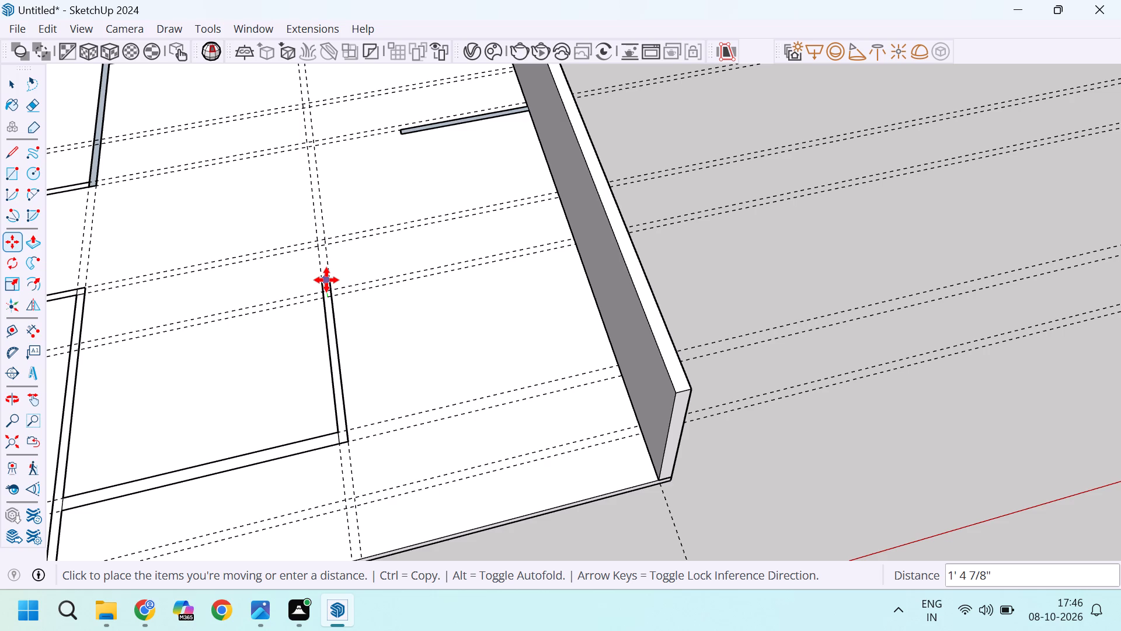
{"action": "scroll", "coordinate": [326, 280], "scroll_direction": "down", "scroll_amount": 5}
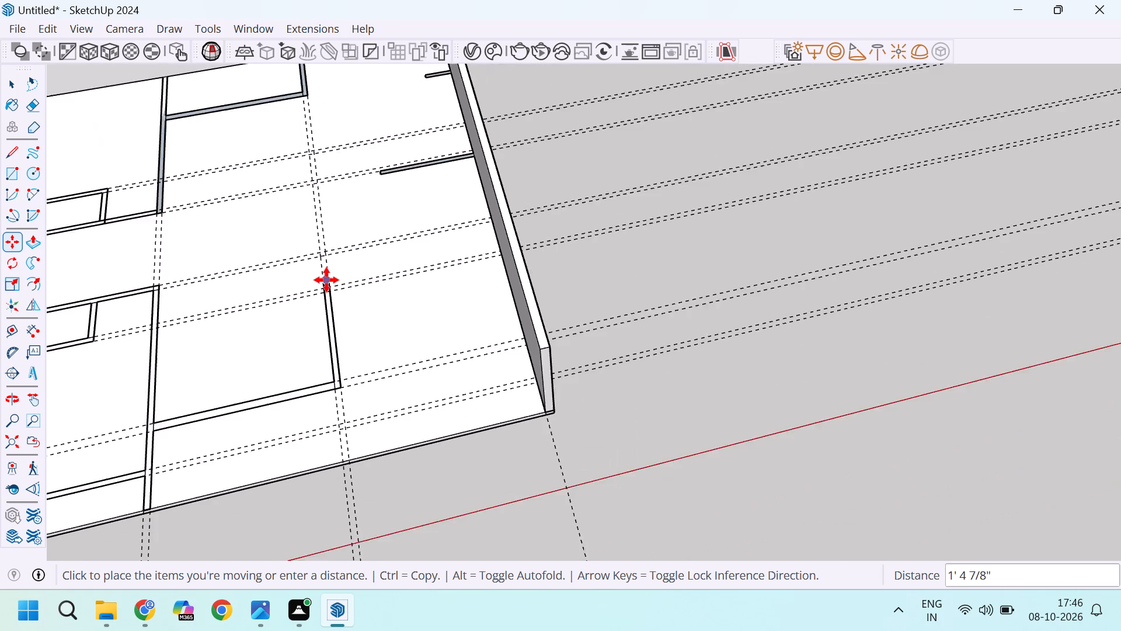
{"action": "scroll", "coordinate": [326, 280], "scroll_direction": "down", "scroll_amount": 5}
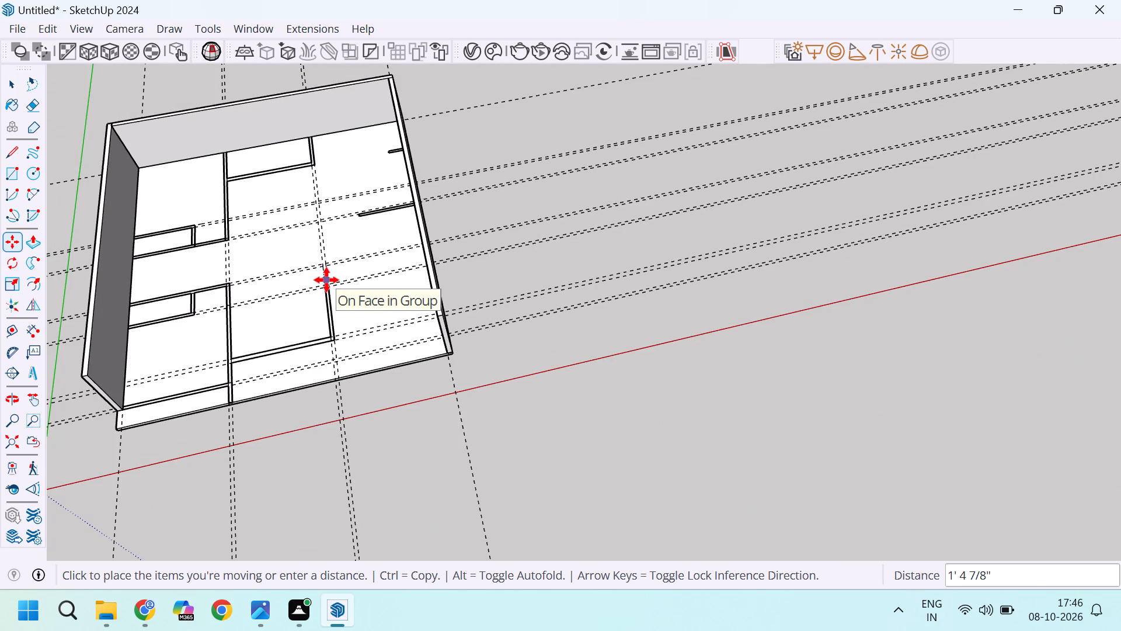
{"action": "scroll", "coordinate": [326, 280], "scroll_direction": "up", "scroll_amount": 17}
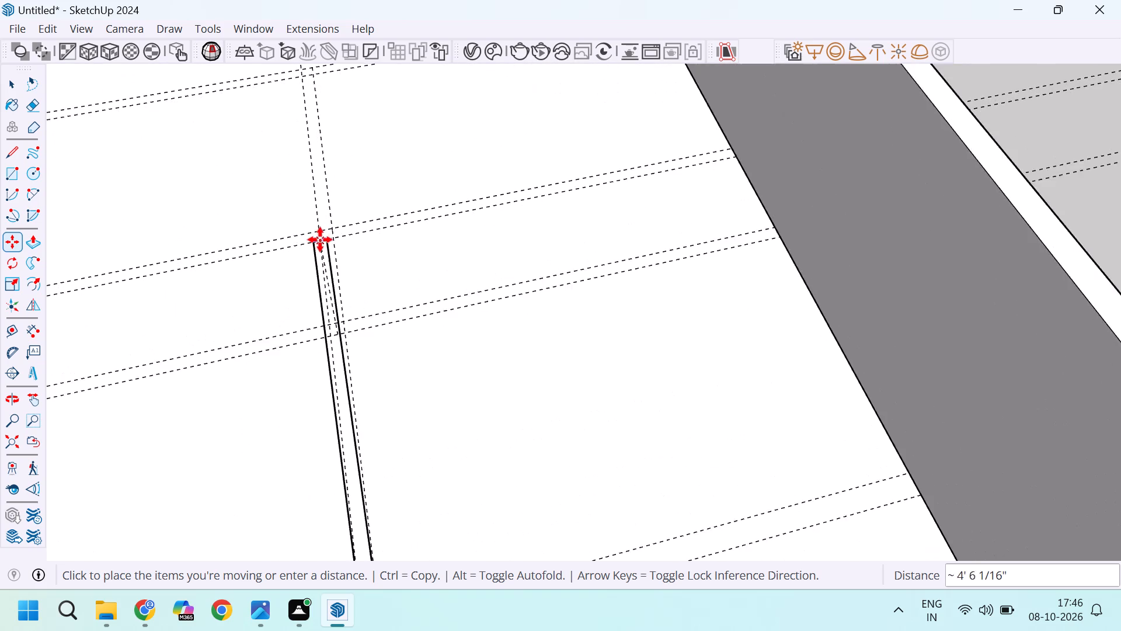
{"action": "scroll", "coordinate": [320, 240], "scroll_direction": "up", "scroll_amount": 8}
{"action": "scroll", "coordinate": [332, 210], "scroll_direction": "down", "scroll_amount": 12}
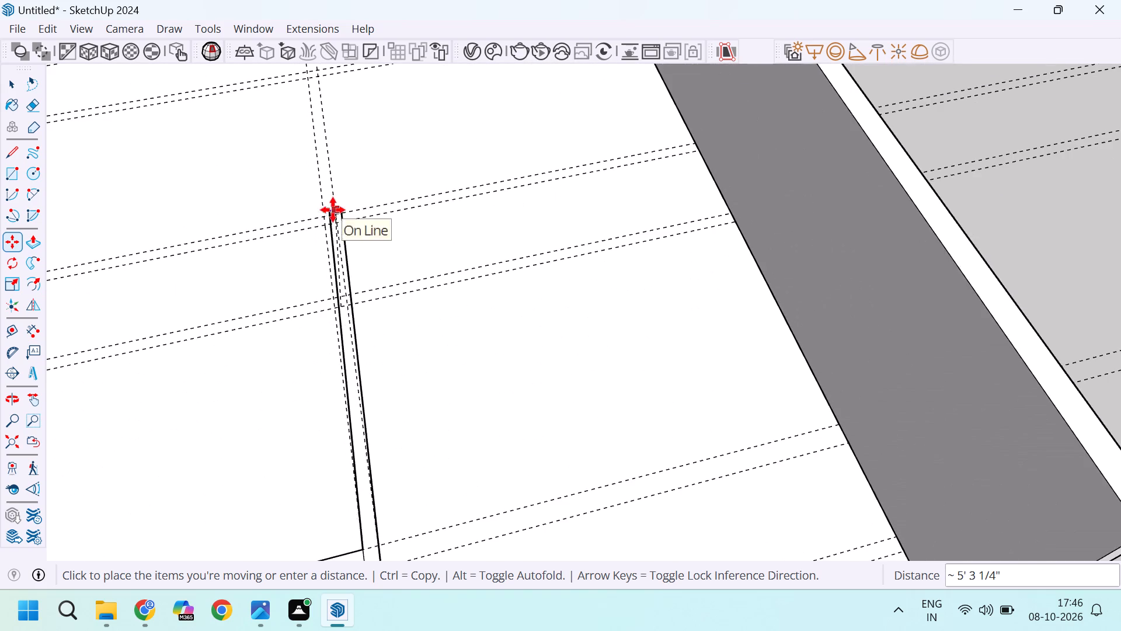
{"action": "scroll", "coordinate": [319, 195], "scroll_direction": "up", "scroll_amount": 4}
{"action": "scroll", "coordinate": [332, 179], "scroll_direction": "down", "scroll_amount": 9}
{"action": "scroll", "coordinate": [312, 155], "scroll_direction": "up", "scroll_amount": 2}
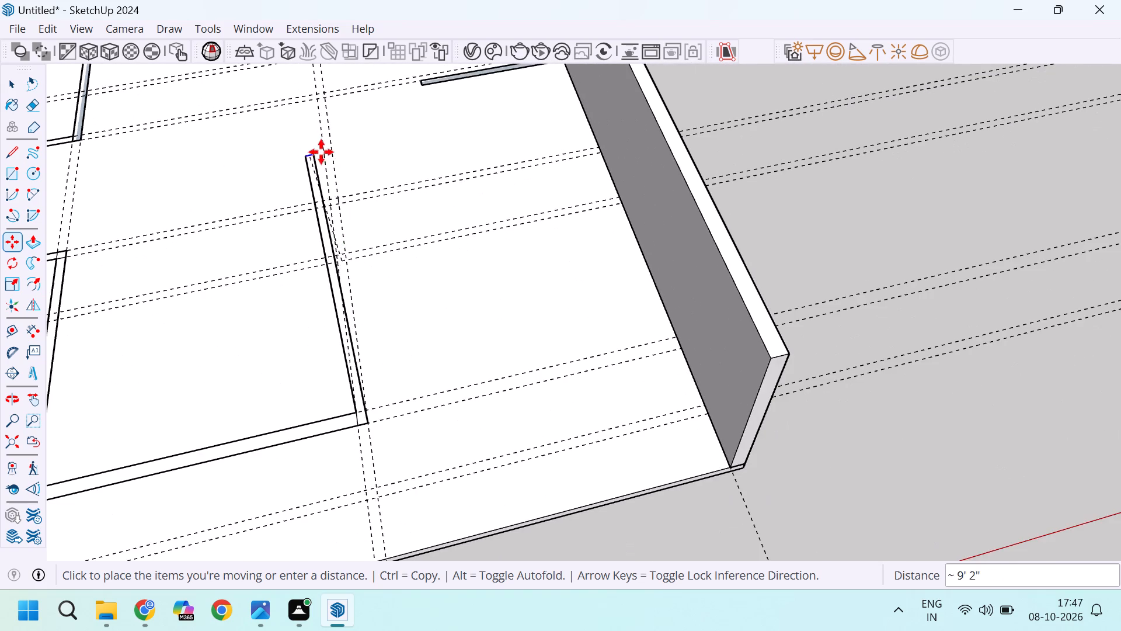
{"action": "scroll", "coordinate": [321, 152], "scroll_direction": "up", "scroll_amount": 7}
{"action": "scroll", "coordinate": [334, 151], "scroll_direction": "down", "scroll_amount": 14}
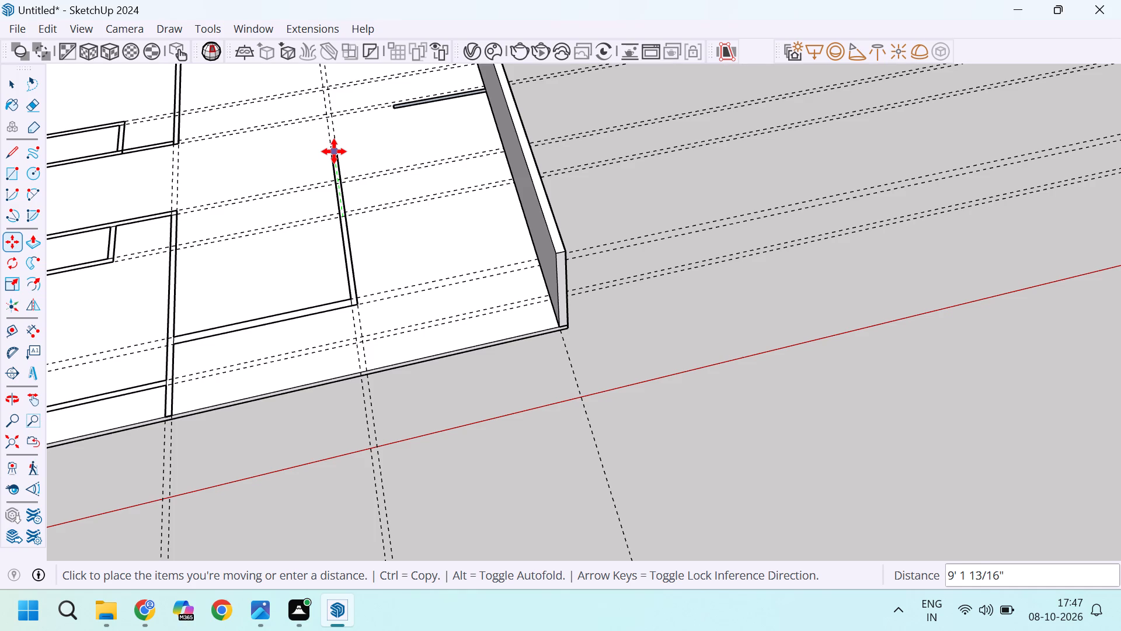
{"action": "left_click", "coordinate": [334, 151]}
Draw a 5' by 9" wall strip rectangle toward the long outer wall from the extended partition's rear end corner.
{"action": "scroll", "coordinate": [344, 134], "scroll_direction": "up", "scroll_amount": 7}
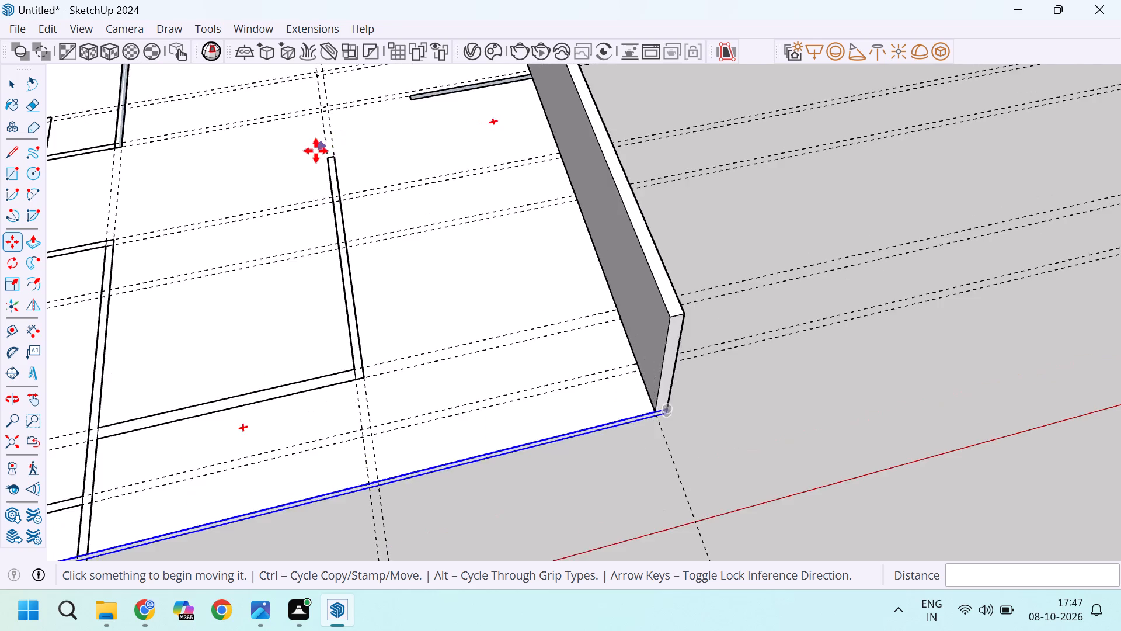
{"action": "scroll", "coordinate": [316, 151], "scroll_direction": "up", "scroll_amount": 5}
{"action": "scroll", "coordinate": [410, 224], "scroll_direction": "down", "scroll_amount": 13}
{"action": "scroll", "coordinate": [407, 207], "scroll_direction": "up", "scroll_amount": 5}
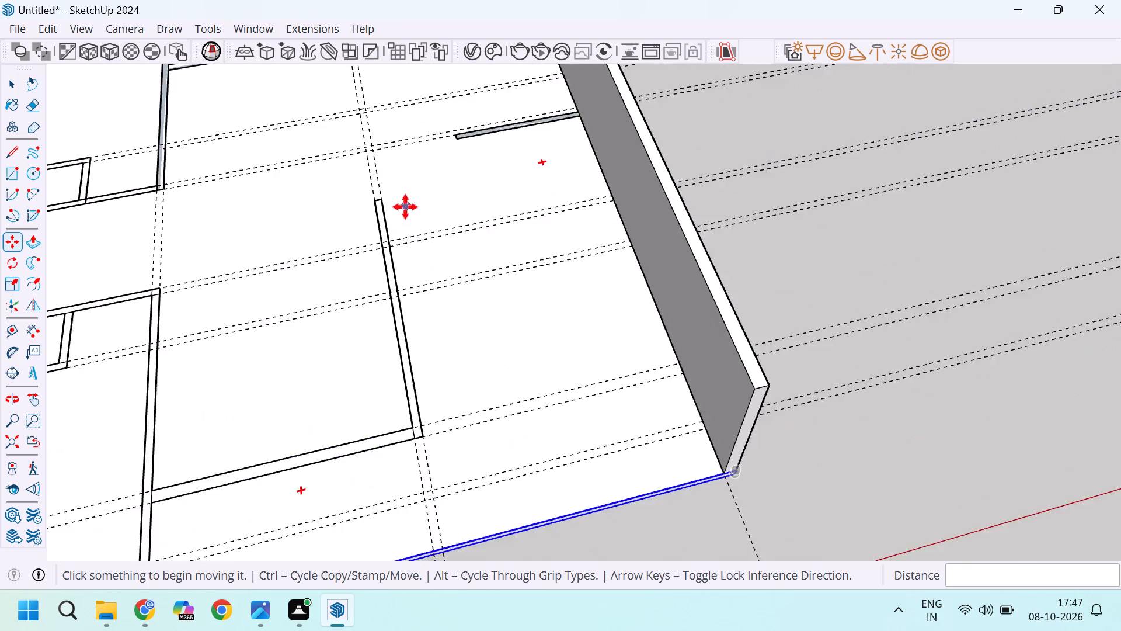
{"action": "scroll", "coordinate": [389, 210], "scroll_direction": "up", "scroll_amount": 10}
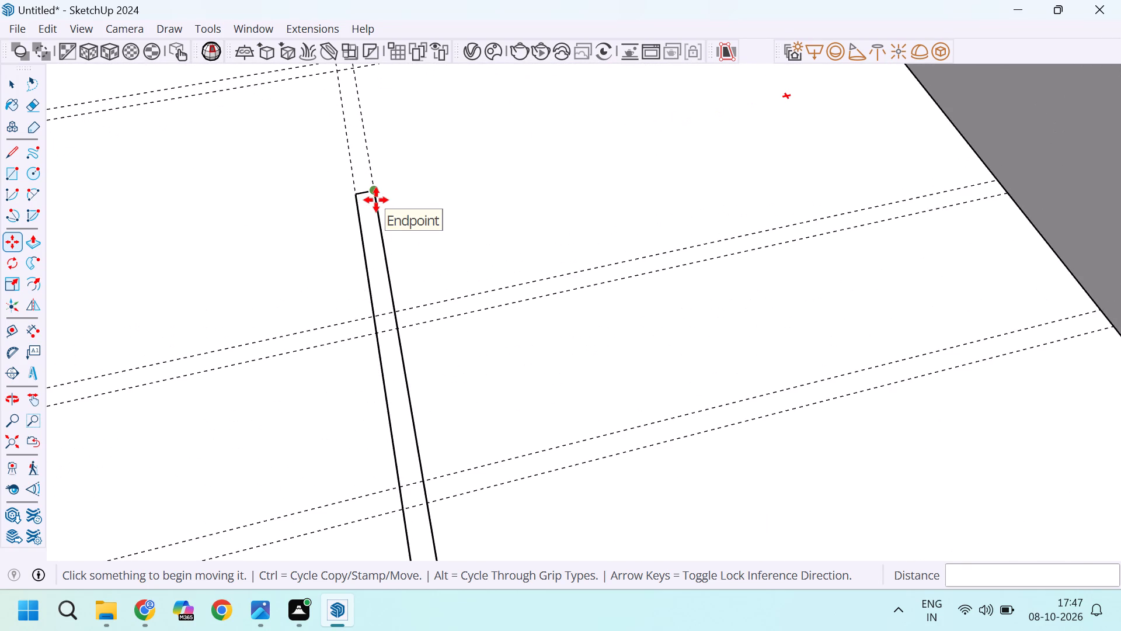
{"action": "scroll", "coordinate": [376, 200], "scroll_direction": "up", "scroll_amount": 3}
{"action": "scroll", "coordinate": [413, 209], "scroll_direction": "down", "scroll_amount": 10}
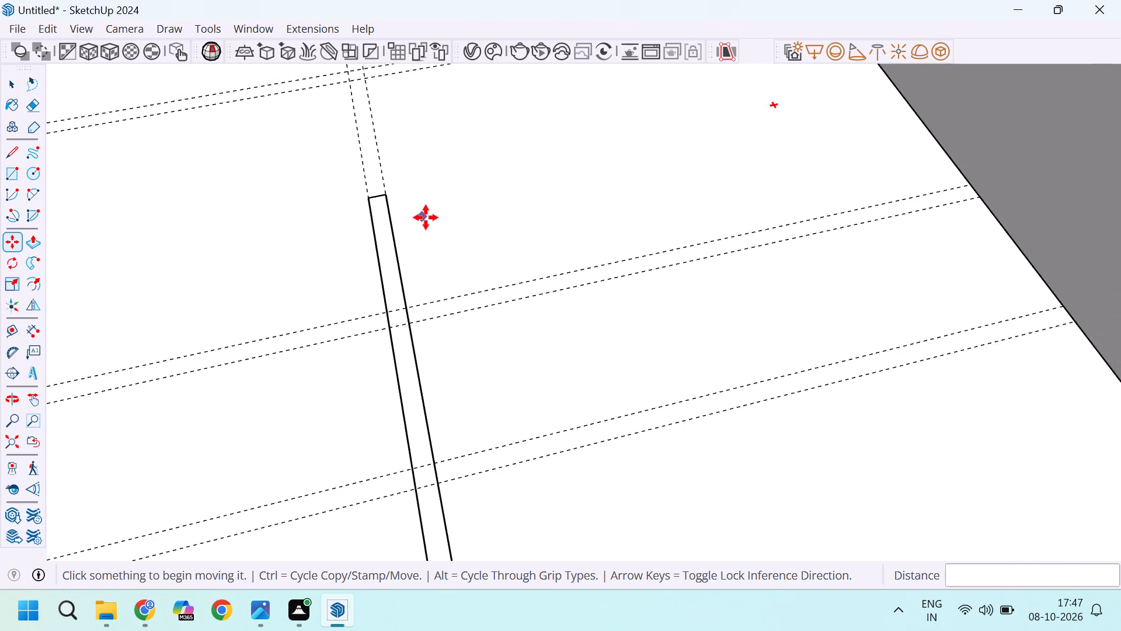
{"action": "scroll", "coordinate": [426, 217], "scroll_direction": "down", "scroll_amount": 2}
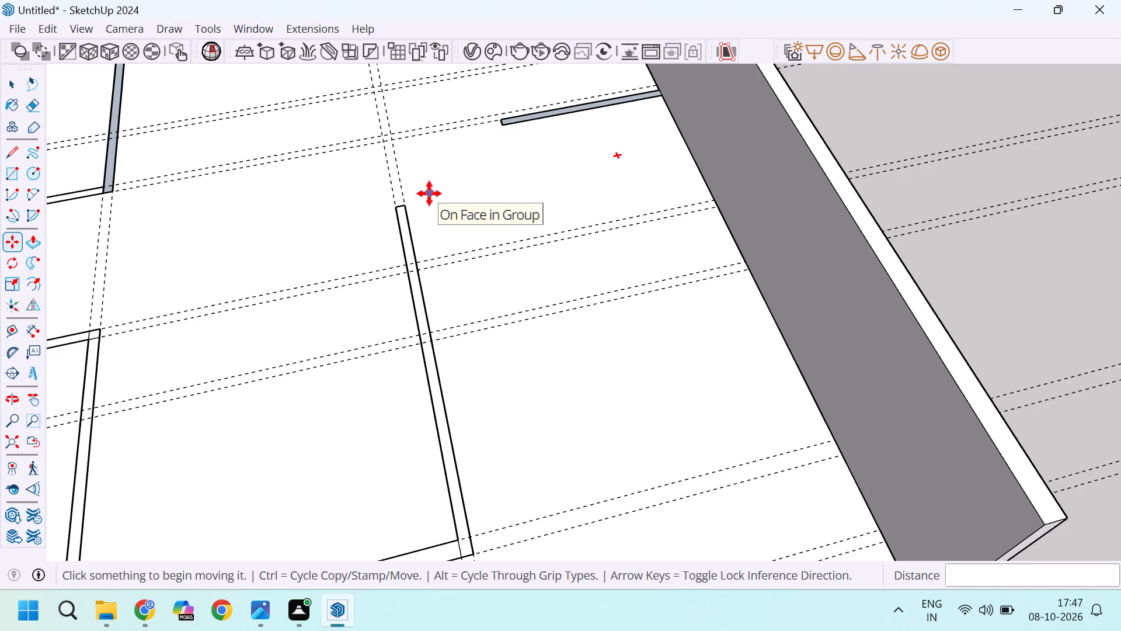
{"action": "scroll", "coordinate": [424, 192], "scroll_direction": "up", "scroll_amount": 4}
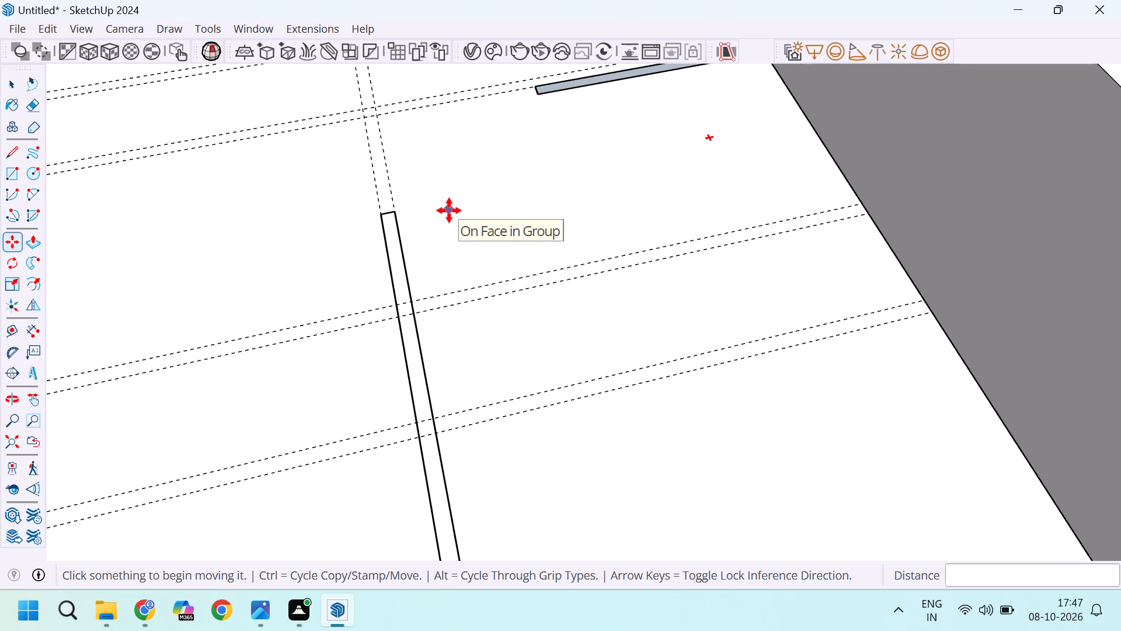
{"action": "scroll", "coordinate": [427, 210], "scroll_direction": "up", "scroll_amount": 4}
{"action": "key", "text": "r"}
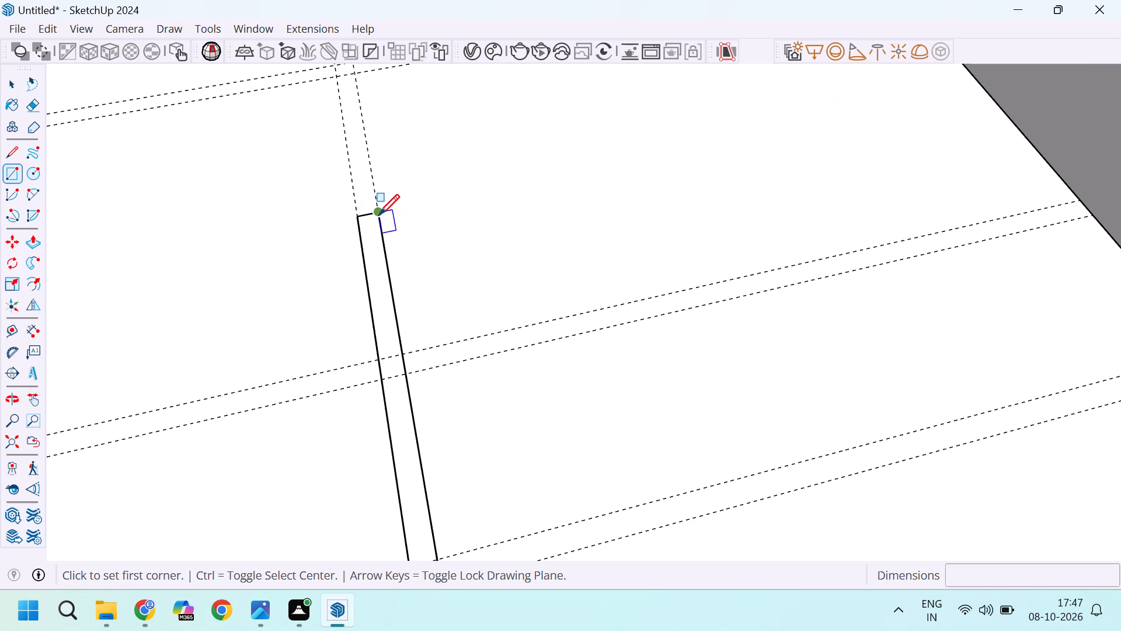
{"action": "left_click", "coordinate": [377, 213]}
{"action": "scroll", "coordinate": [429, 212], "scroll_direction": "down", "scroll_amount": 8}
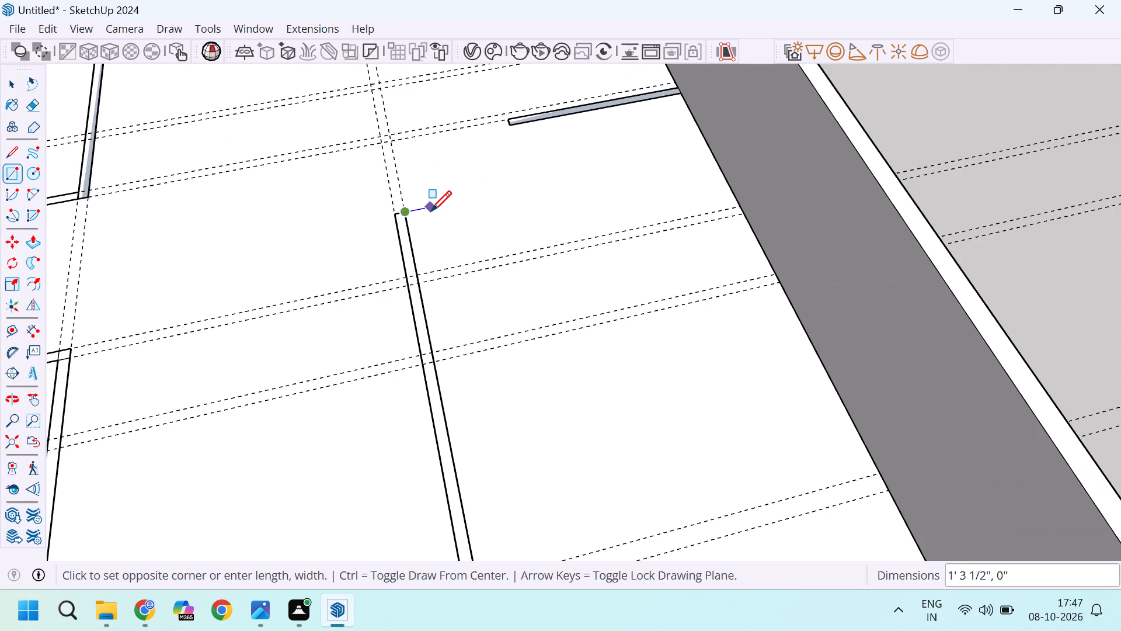
{"action": "scroll", "coordinate": [431, 211], "scroll_direction": "up", "scroll_amount": 8}
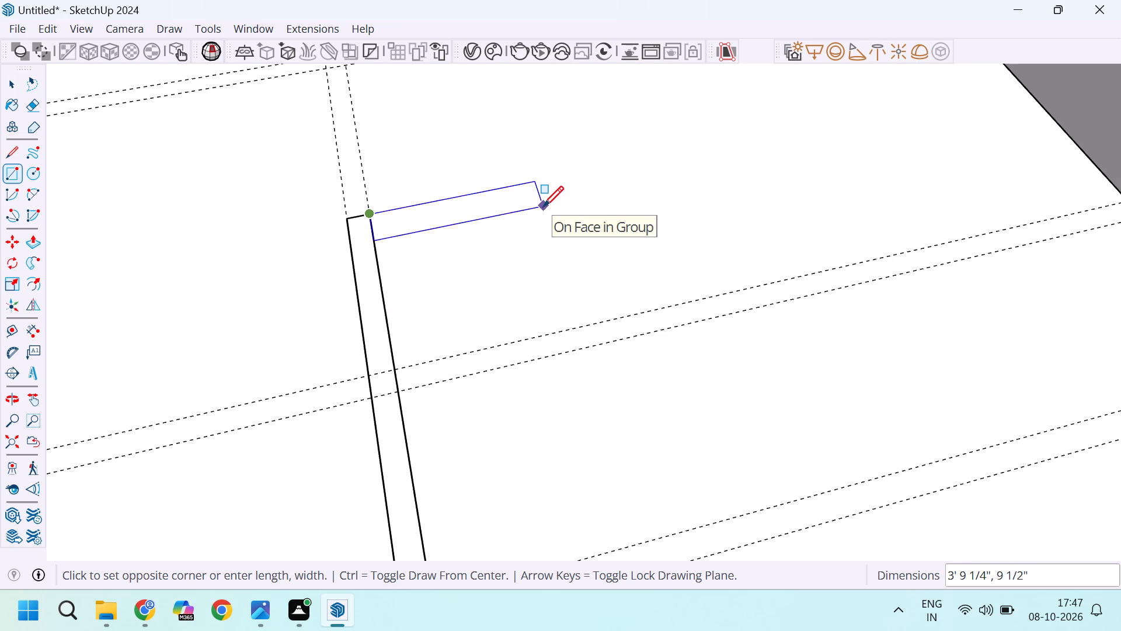
{"action": "scroll", "coordinate": [543, 206], "scroll_direction": "down", "scroll_amount": 9}
{"action": "scroll", "coordinate": [554, 206], "scroll_direction": "up", "scroll_amount": 4}
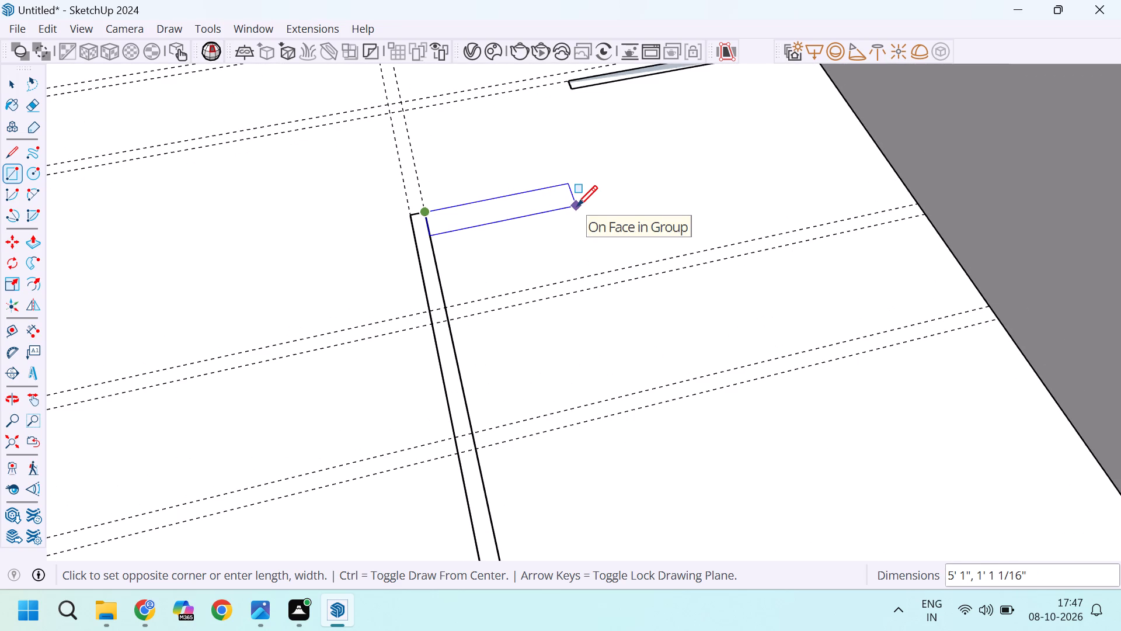
{"action": "key", "text": "5"}
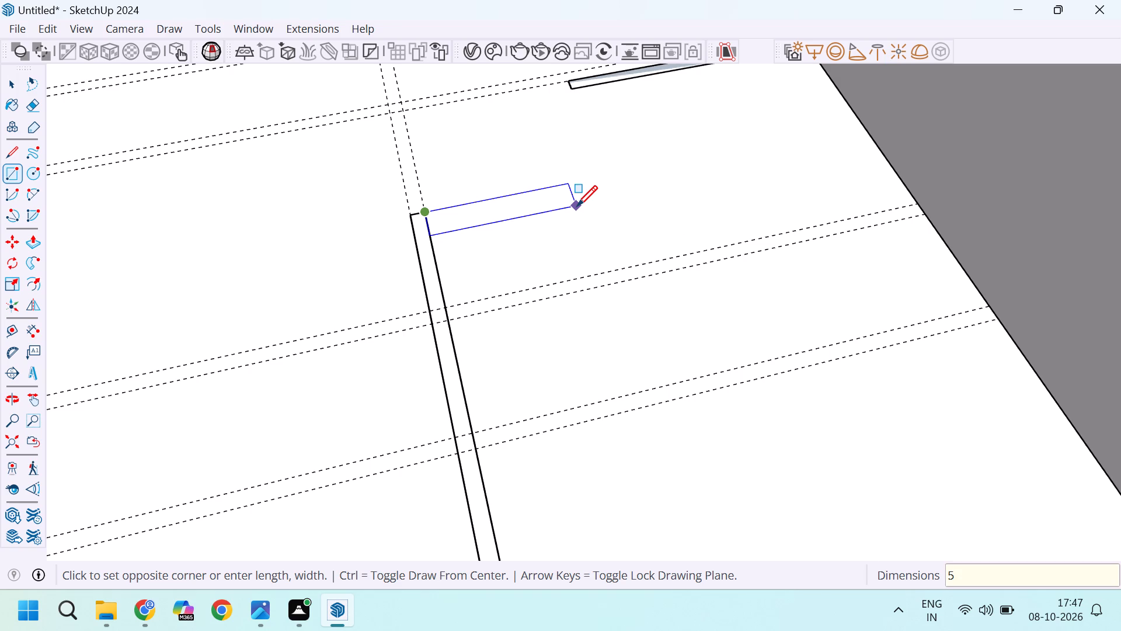
{"action": "type", "text": "',"}
{"action": "key", "text": "9"}
{"action": "key", "text": "Return"}
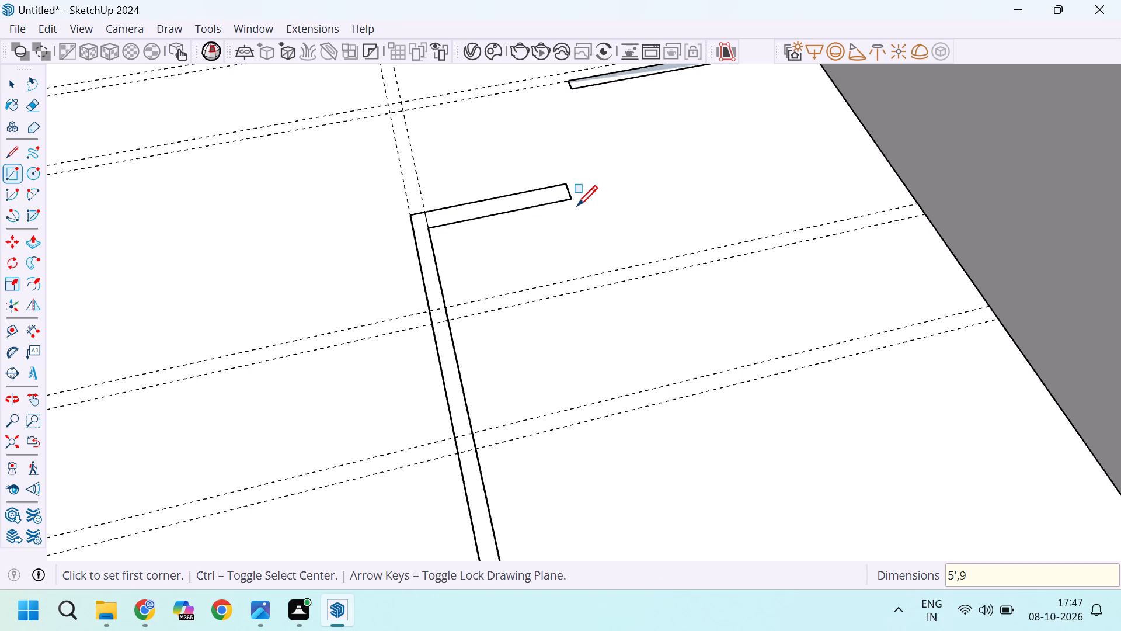
{"action": "scroll", "coordinate": [601, 210], "scroll_direction": "down", "scroll_amount": 4}
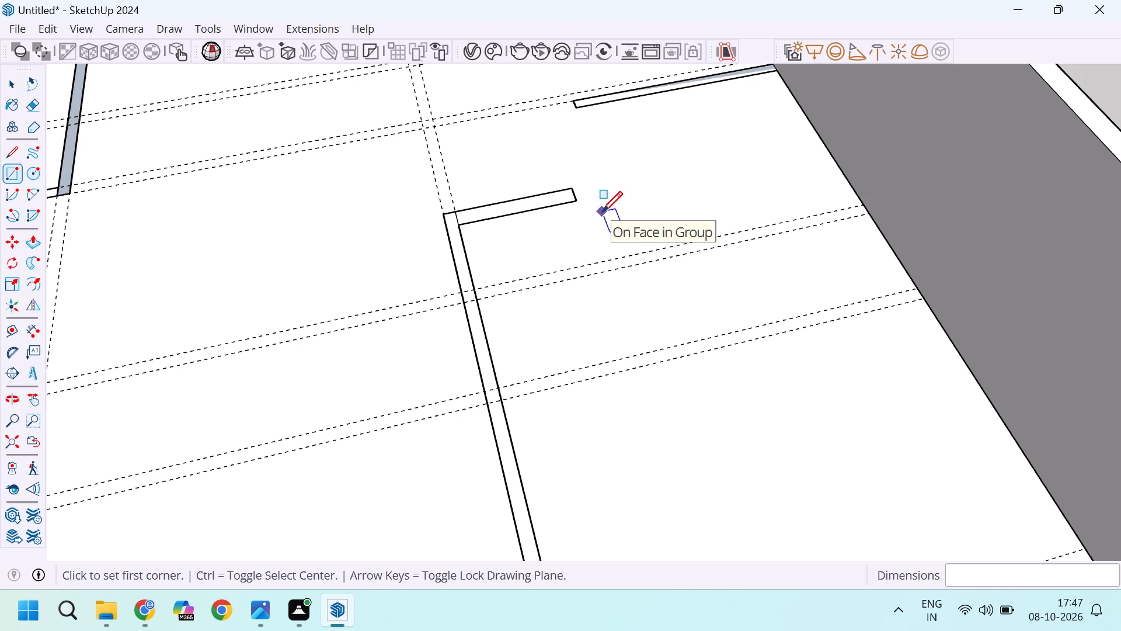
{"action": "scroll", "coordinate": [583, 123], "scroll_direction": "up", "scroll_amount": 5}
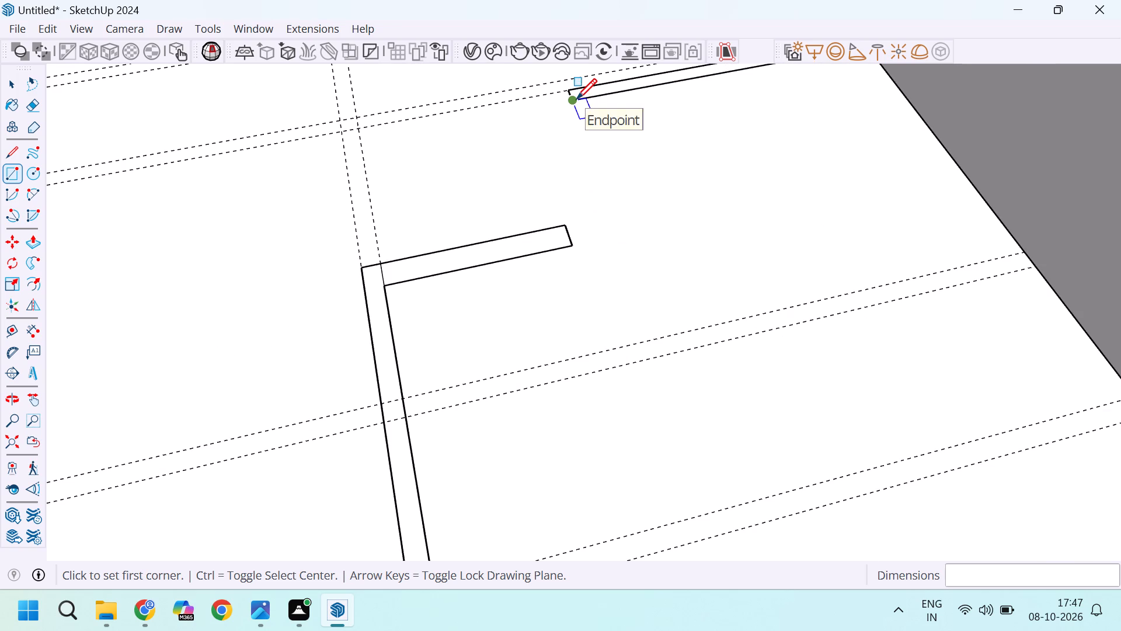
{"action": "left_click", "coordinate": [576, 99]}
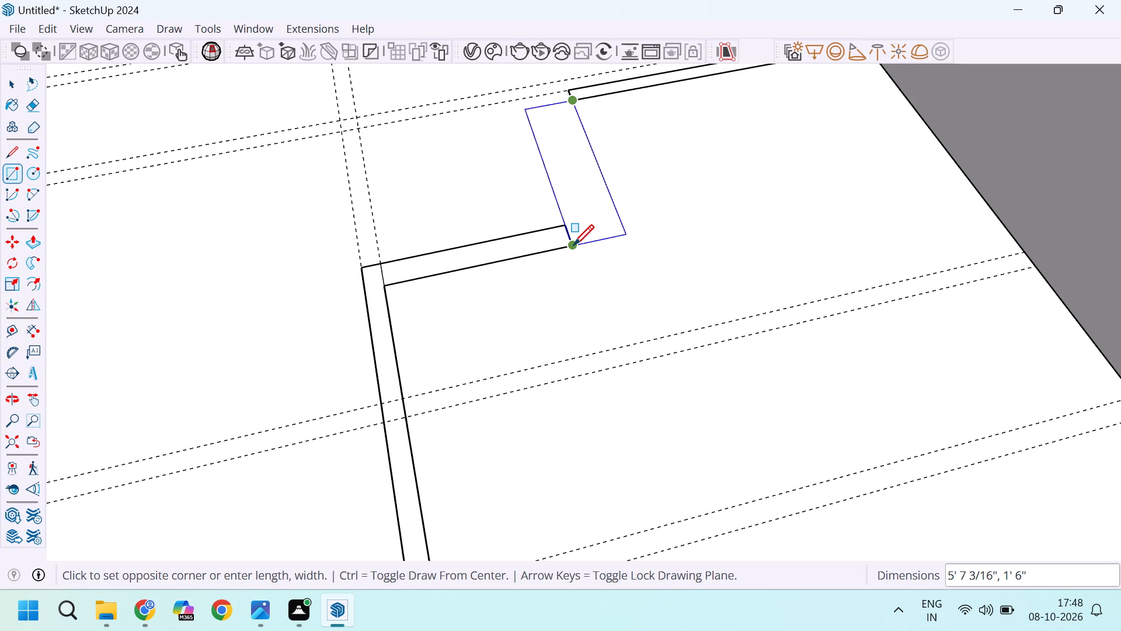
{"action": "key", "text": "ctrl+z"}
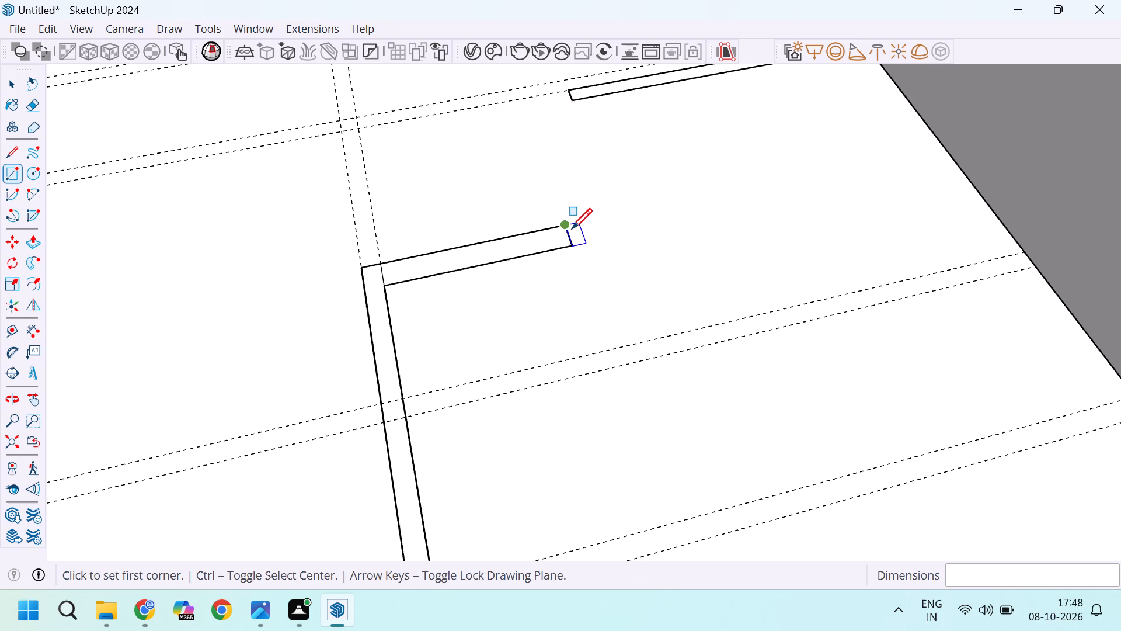
Extend the short cross strip by moving its free end edge 1' toward the long outer wall.
{"action": "scroll", "coordinate": [555, 234], "scroll_direction": "up", "scroll_amount": 9}
{"action": "key", "text": "space"}
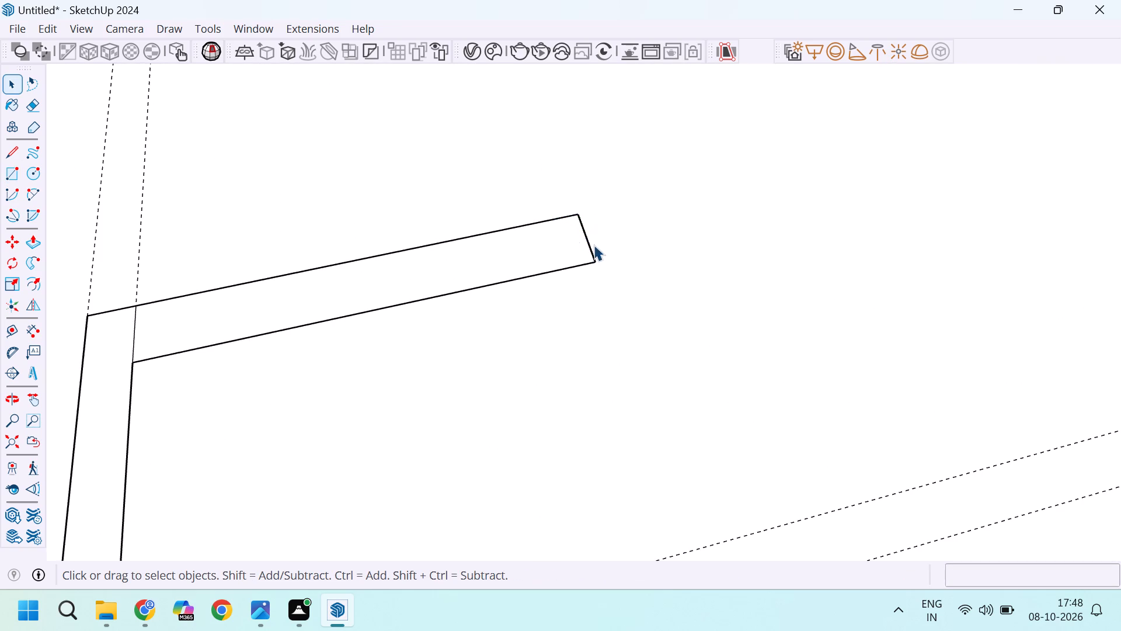
{"action": "left_click", "coordinate": [581, 236]}
{"action": "left_click", "coordinate": [589, 235]}
{"action": "key", "text": "m"}
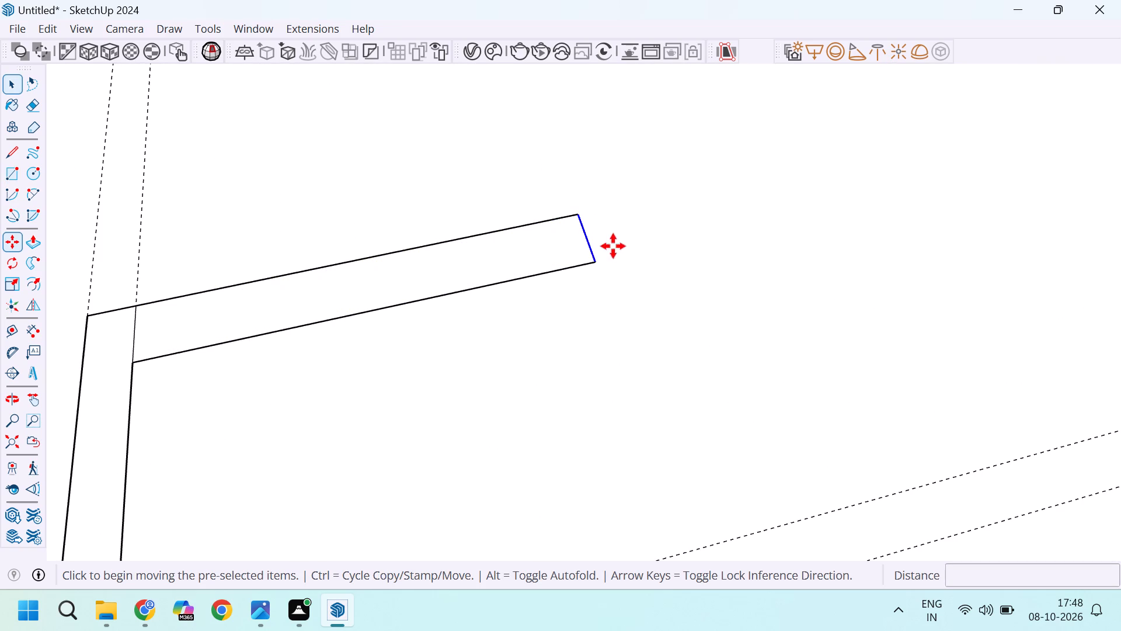
{"action": "left_click", "coordinate": [590, 240]}
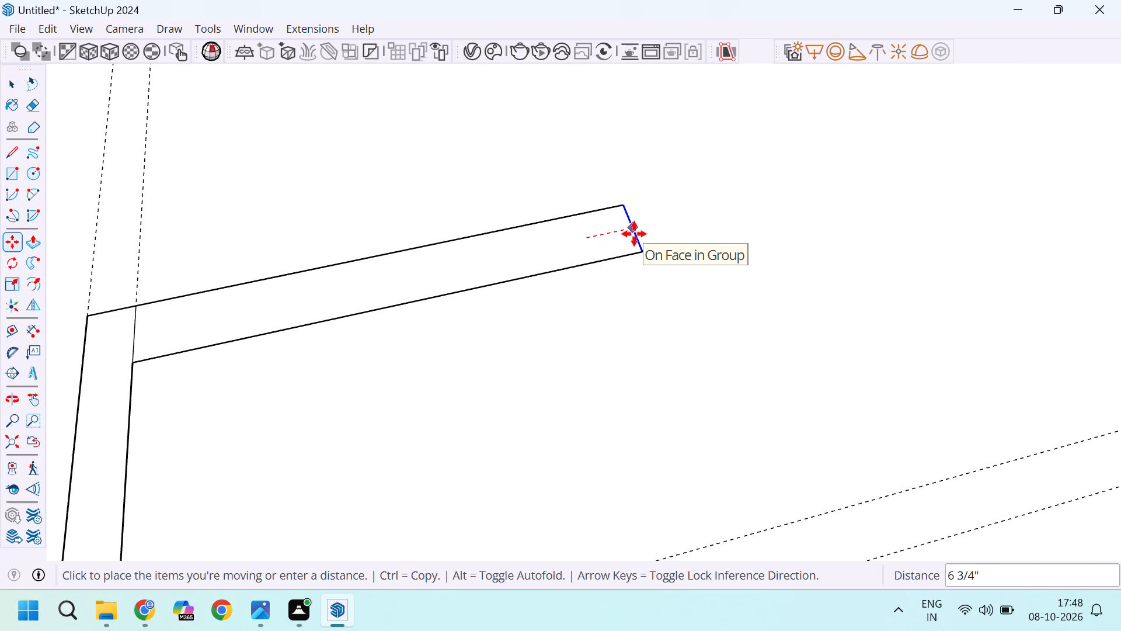
{"action": "type", "text": "1'"}
{"action": "key", "text": "Return"}
{"action": "scroll", "coordinate": [552, 241], "scroll_direction": "down", "scroll_amount": 4}
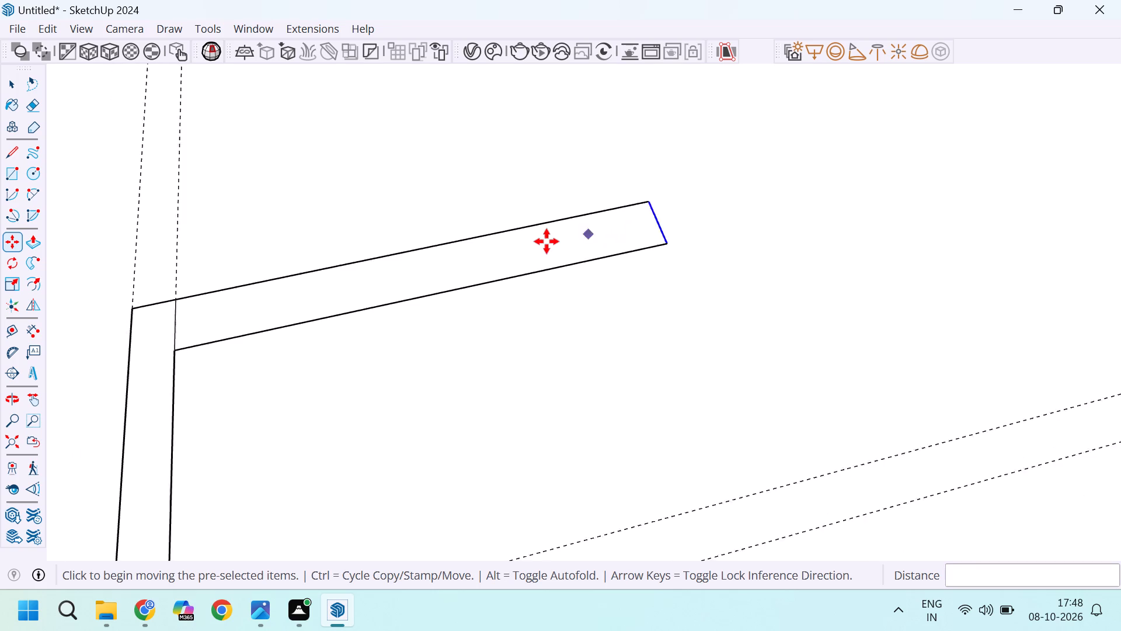
{"action": "scroll", "coordinate": [546, 241], "scroll_direction": "down", "scroll_amount": 11}
{"action": "scroll", "coordinate": [574, 219], "scroll_direction": "up", "scroll_amount": 11}
{"action": "key", "text": "space"}
Draw a wall strip rectangle about 5' 7" by 6" from the outer-wall strip's free front corner to the extended cross strip's front end corner.
{"action": "scroll", "coordinate": [603, 223], "scroll_direction": "down", "scroll_amount": 7}
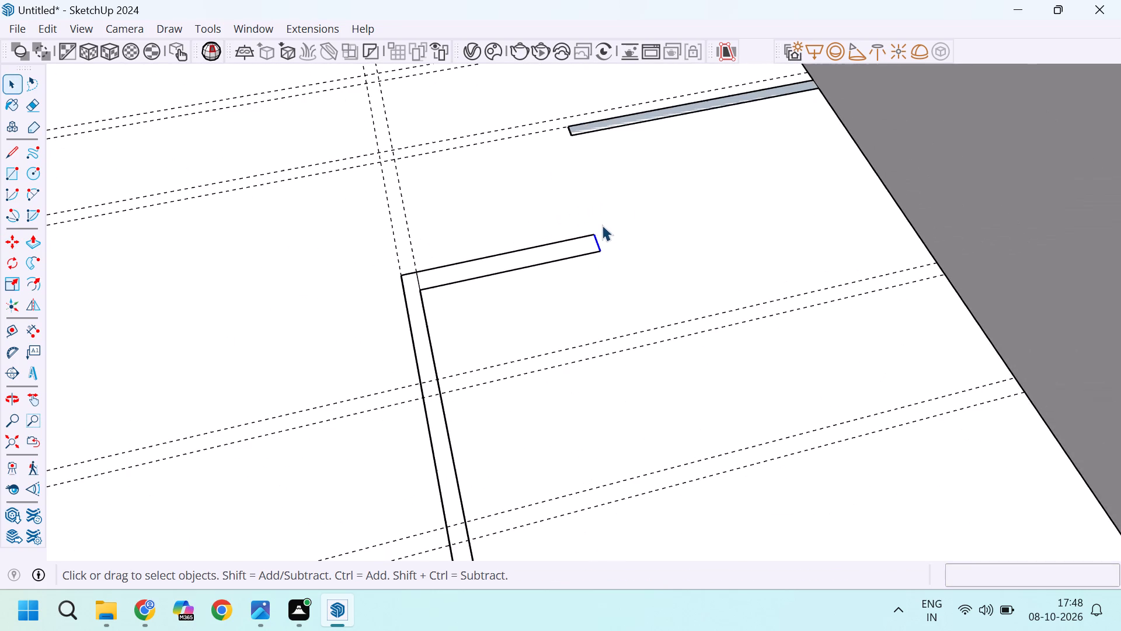
{"action": "key", "text": "r"}
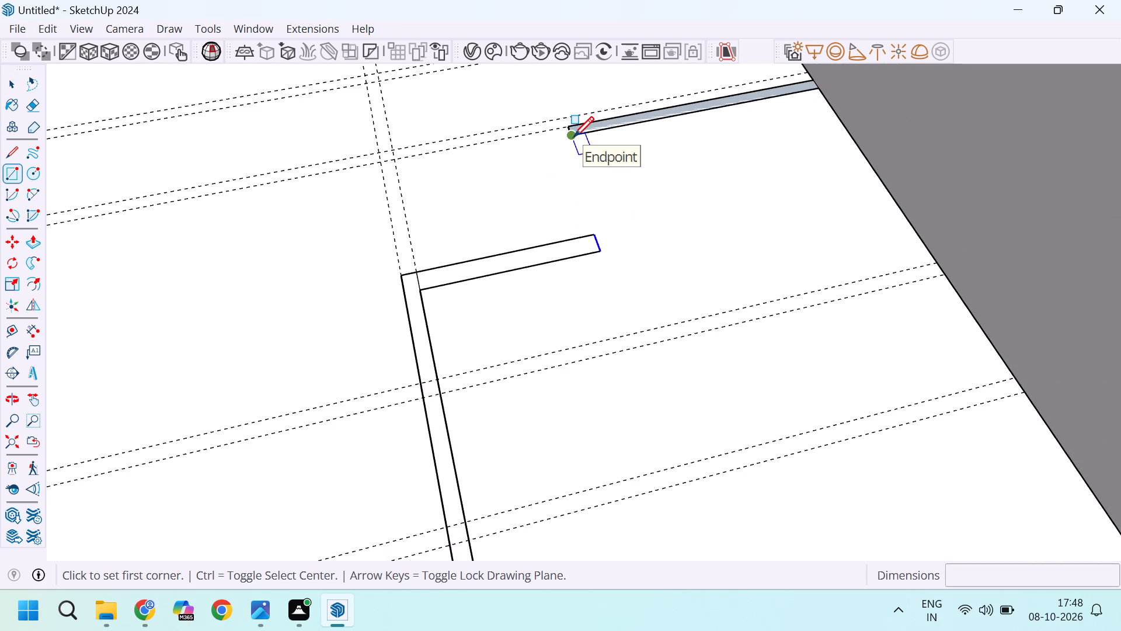
{"action": "left_click", "coordinate": [573, 137]}
{"action": "scroll", "coordinate": [598, 249], "scroll_direction": "up", "scroll_amount": 7}
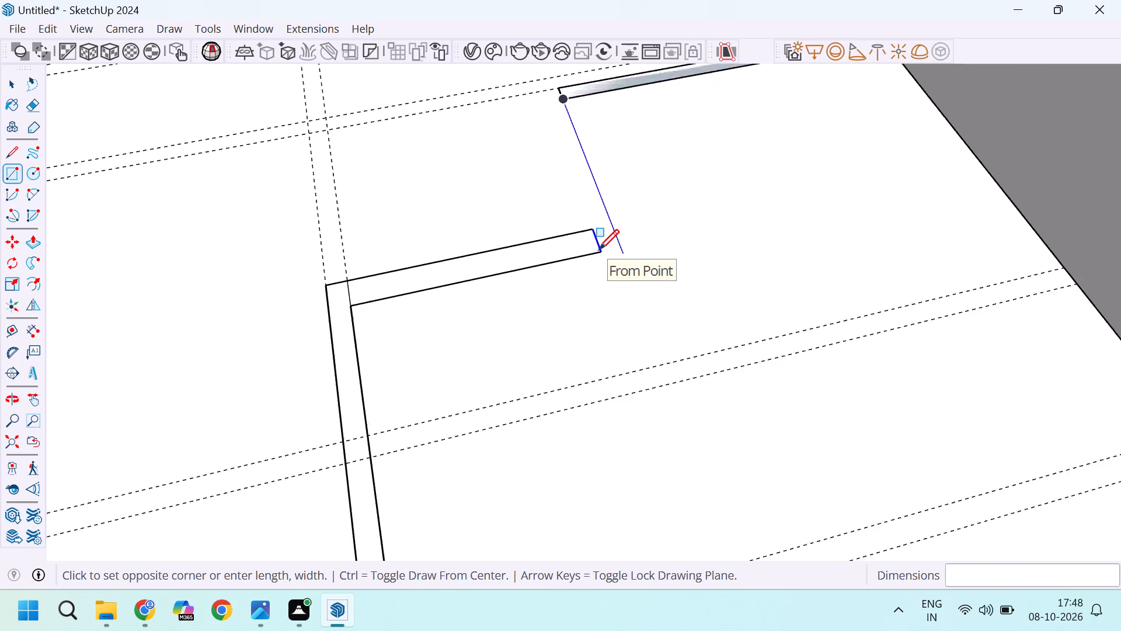
{"action": "scroll", "coordinate": [598, 249], "scroll_direction": "up", "scroll_amount": 9}
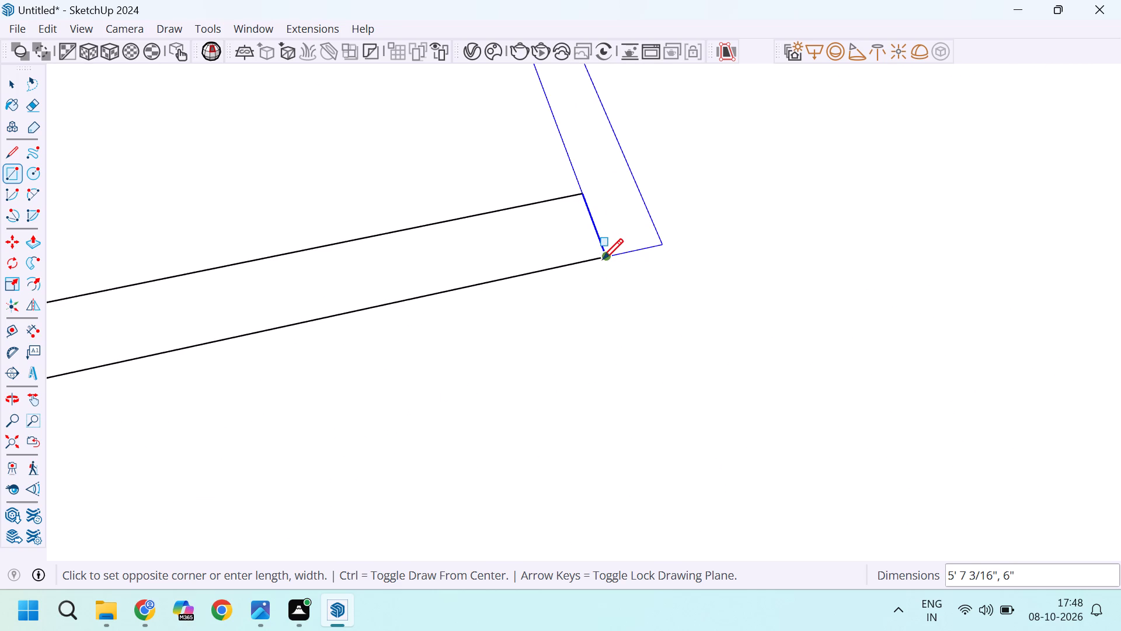
{"action": "left_click", "coordinate": [603, 259]}
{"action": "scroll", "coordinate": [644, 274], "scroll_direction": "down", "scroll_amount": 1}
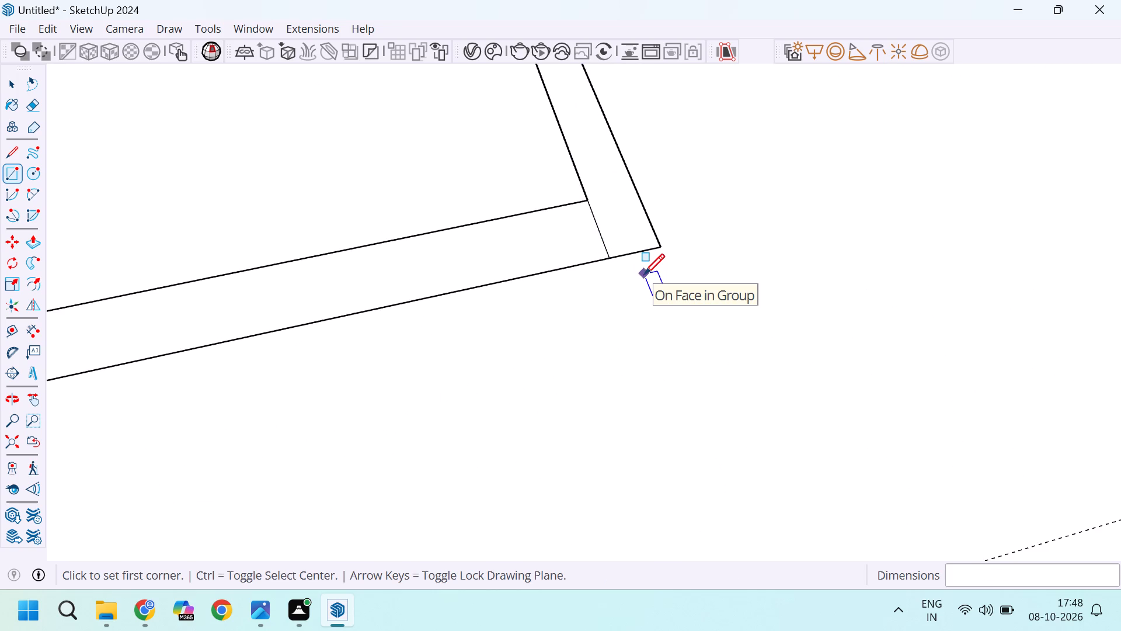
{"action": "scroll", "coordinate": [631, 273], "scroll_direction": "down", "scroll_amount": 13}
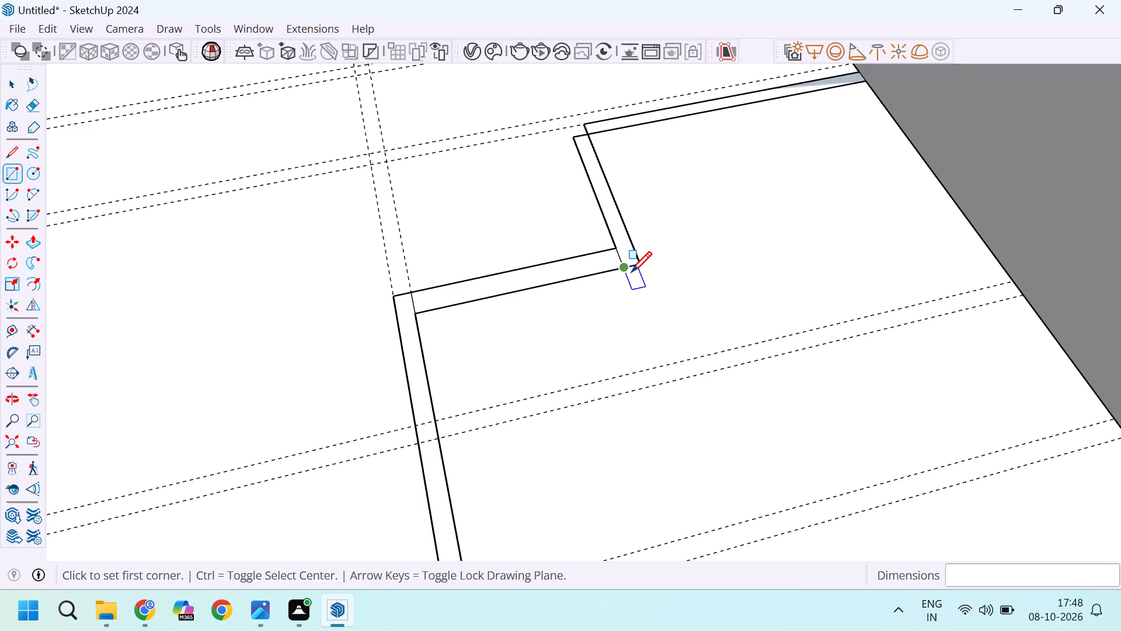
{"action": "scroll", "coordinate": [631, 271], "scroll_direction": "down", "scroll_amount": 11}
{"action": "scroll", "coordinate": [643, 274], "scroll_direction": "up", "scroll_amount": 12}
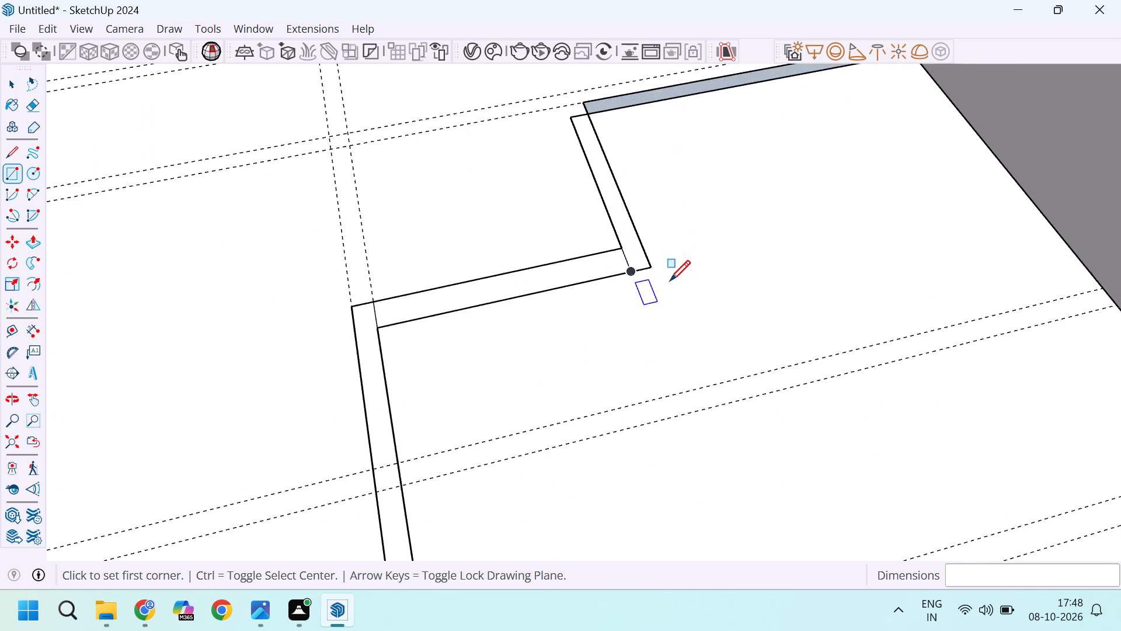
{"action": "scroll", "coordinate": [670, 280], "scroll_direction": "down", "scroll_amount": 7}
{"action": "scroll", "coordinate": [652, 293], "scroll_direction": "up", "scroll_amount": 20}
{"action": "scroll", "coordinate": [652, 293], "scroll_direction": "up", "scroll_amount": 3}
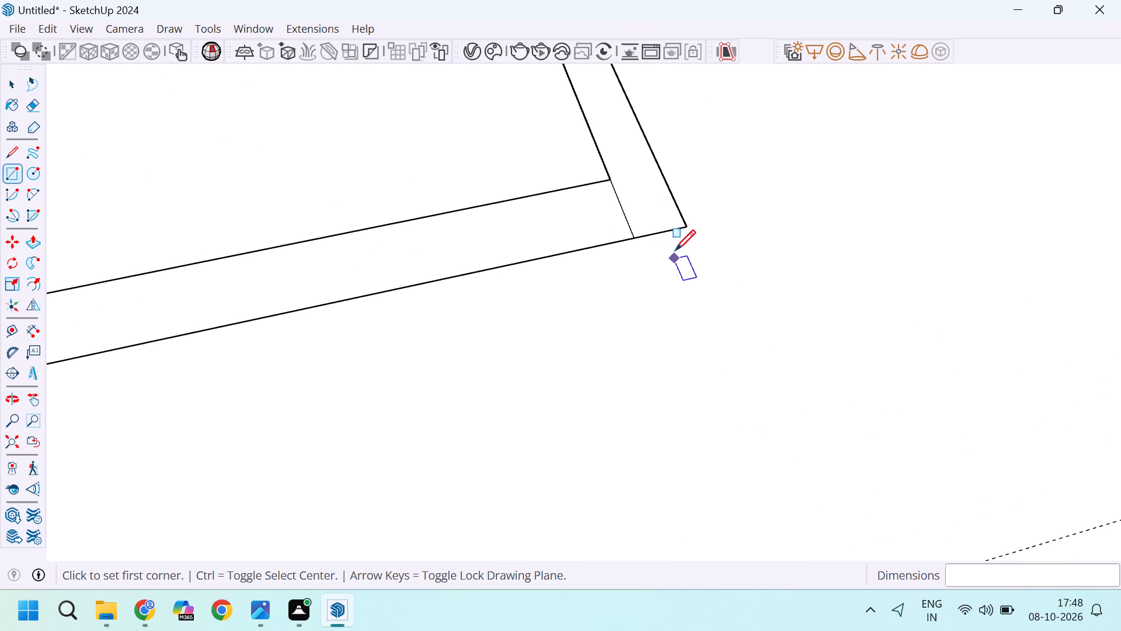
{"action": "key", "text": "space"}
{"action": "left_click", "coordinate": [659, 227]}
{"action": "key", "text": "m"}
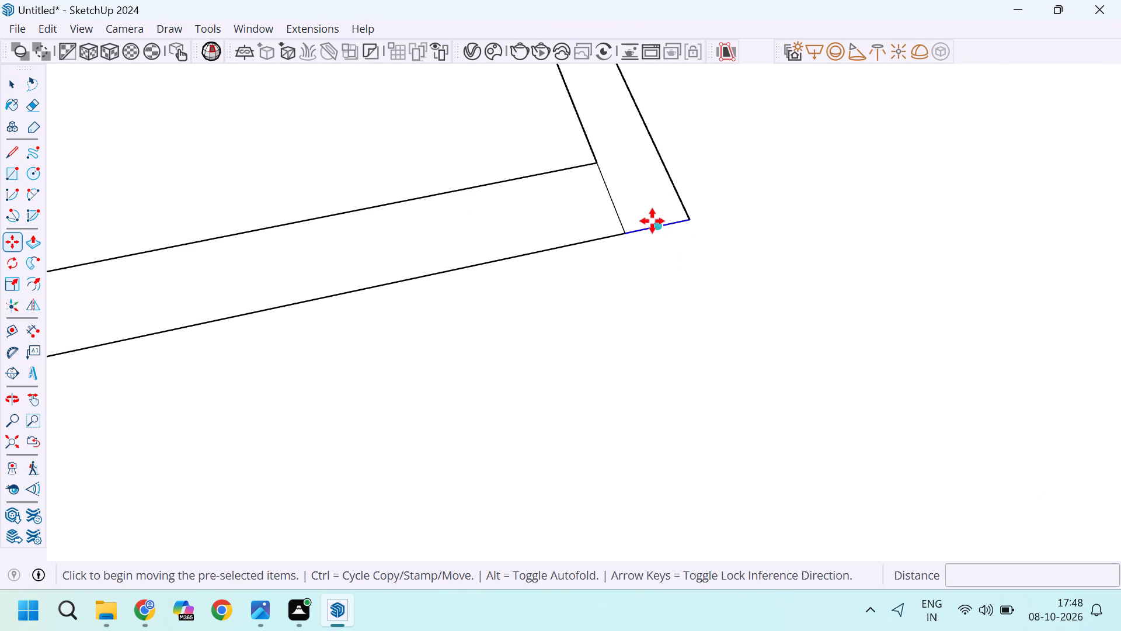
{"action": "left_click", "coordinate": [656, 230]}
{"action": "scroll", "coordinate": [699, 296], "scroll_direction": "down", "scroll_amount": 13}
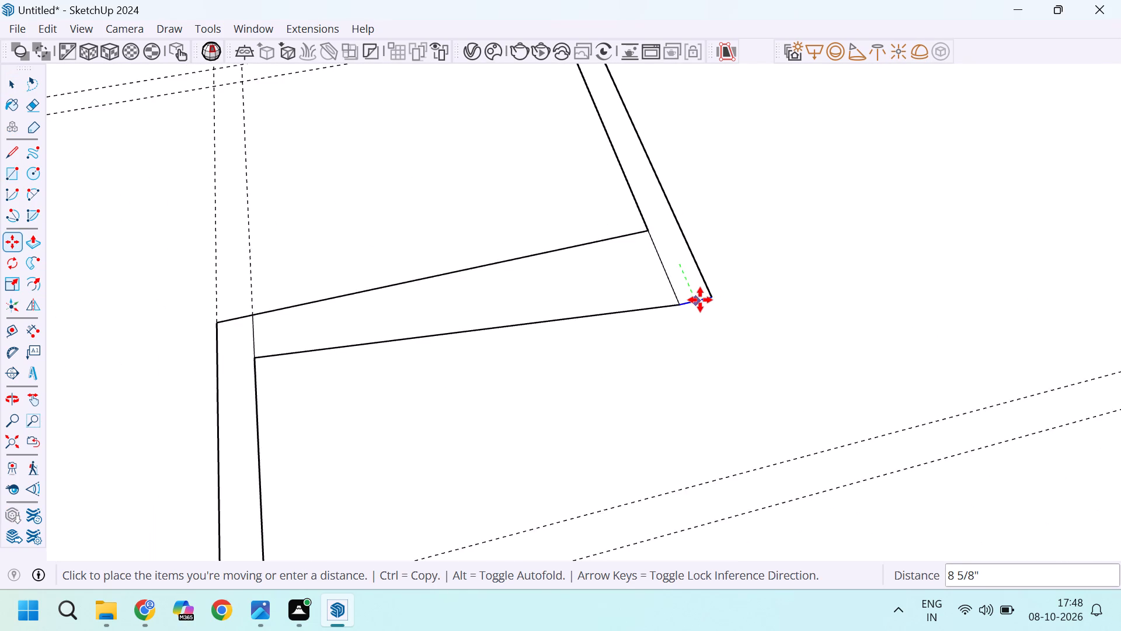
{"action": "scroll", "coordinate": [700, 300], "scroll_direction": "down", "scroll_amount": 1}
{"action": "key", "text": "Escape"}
Examine the partitions and guide pairs around the new strip corner to locate the next wall segment.
{"action": "scroll", "coordinate": [700, 280], "scroll_direction": "down", "scroll_amount": 5}
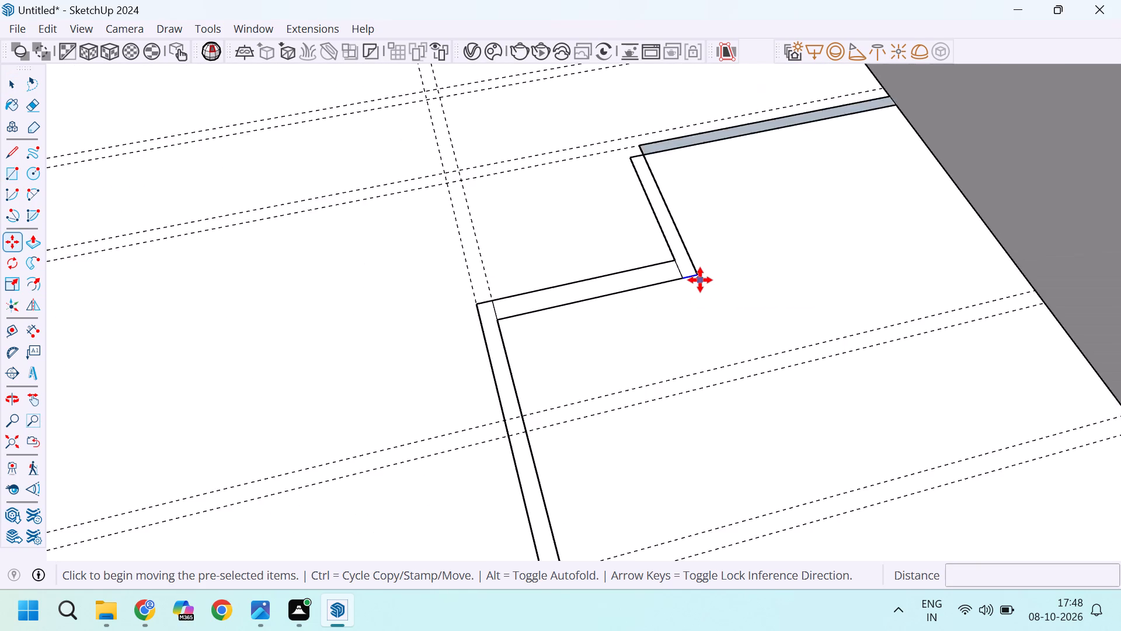
{"action": "scroll", "coordinate": [700, 280], "scroll_direction": "down", "scroll_amount": 5}
{"action": "scroll", "coordinate": [685, 284], "scroll_direction": "up", "scroll_amount": 4}
{"action": "scroll", "coordinate": [712, 280], "scroll_direction": "down", "scroll_amount": 14}
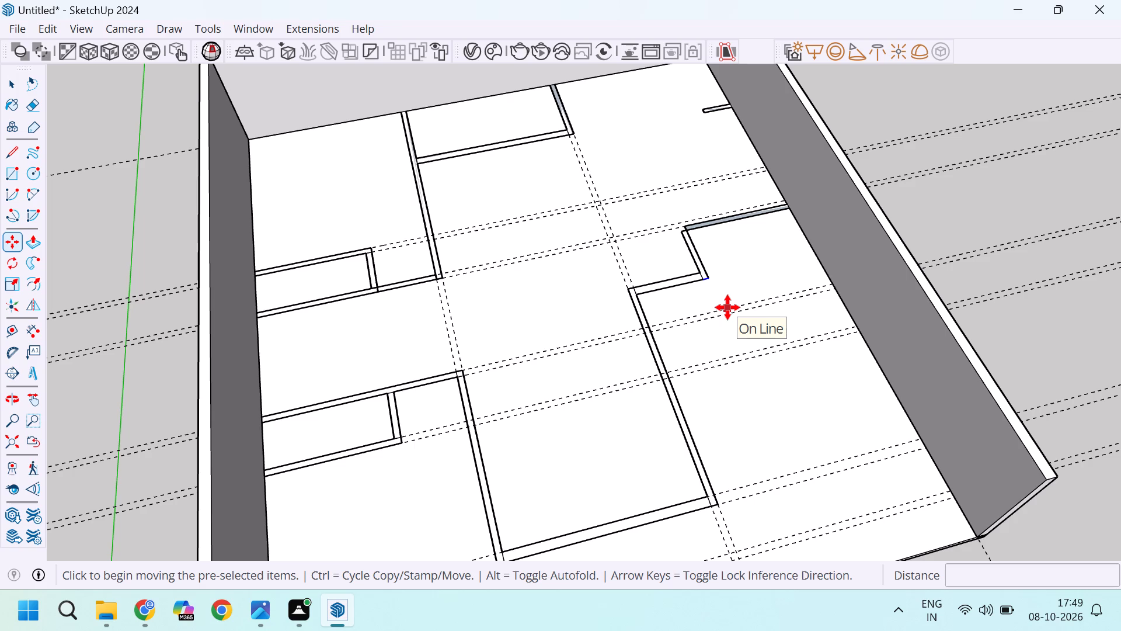
{"action": "scroll", "coordinate": [721, 325], "scroll_direction": "up", "scroll_amount": 5}
{"action": "scroll", "coordinate": [737, 306], "scroll_direction": "down", "scroll_amount": 2}
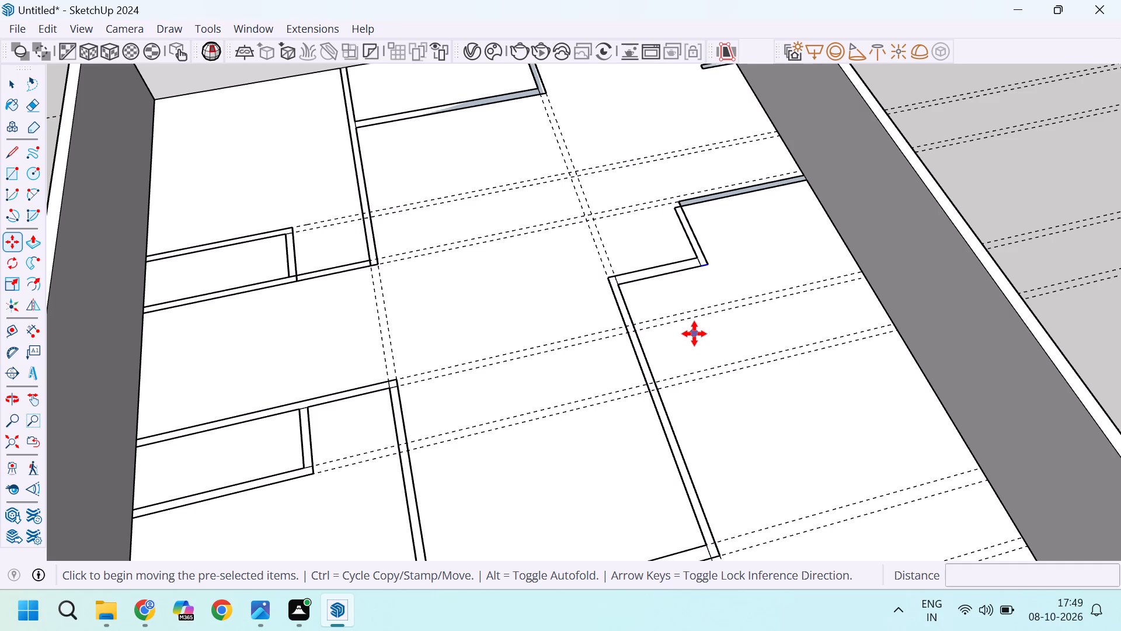
{"action": "scroll", "coordinate": [733, 301], "scroll_direction": "down", "scroll_amount": 5}
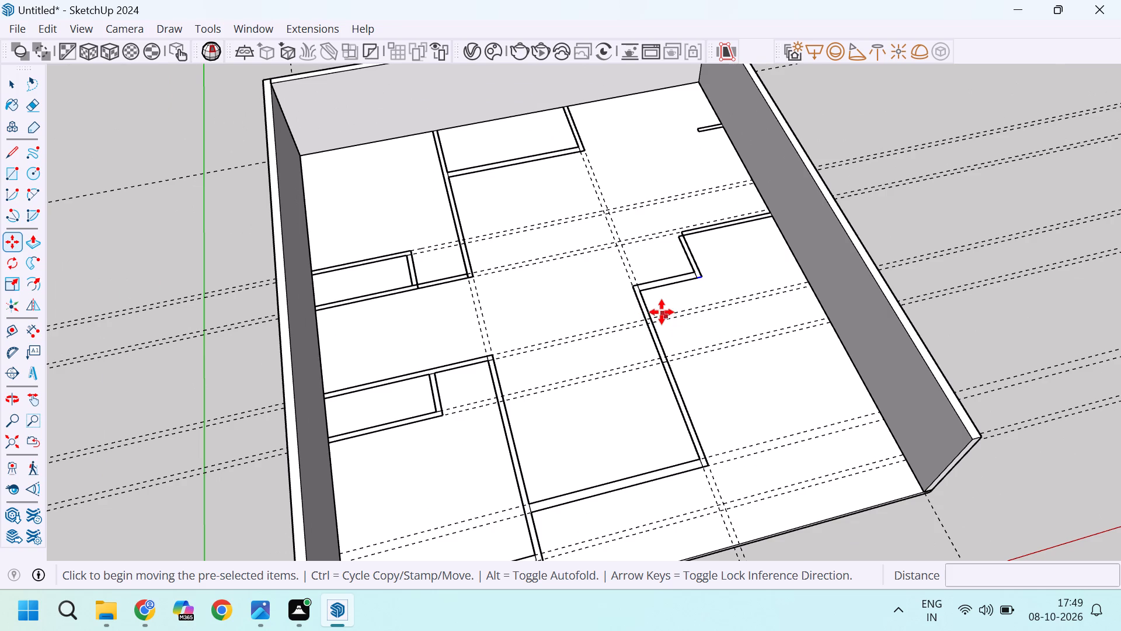
Copy the new connecting strip's short front end edge 6' toward the front of the house.
{"action": "scroll", "coordinate": [685, 315], "scroll_direction": "up", "scroll_amount": 5}
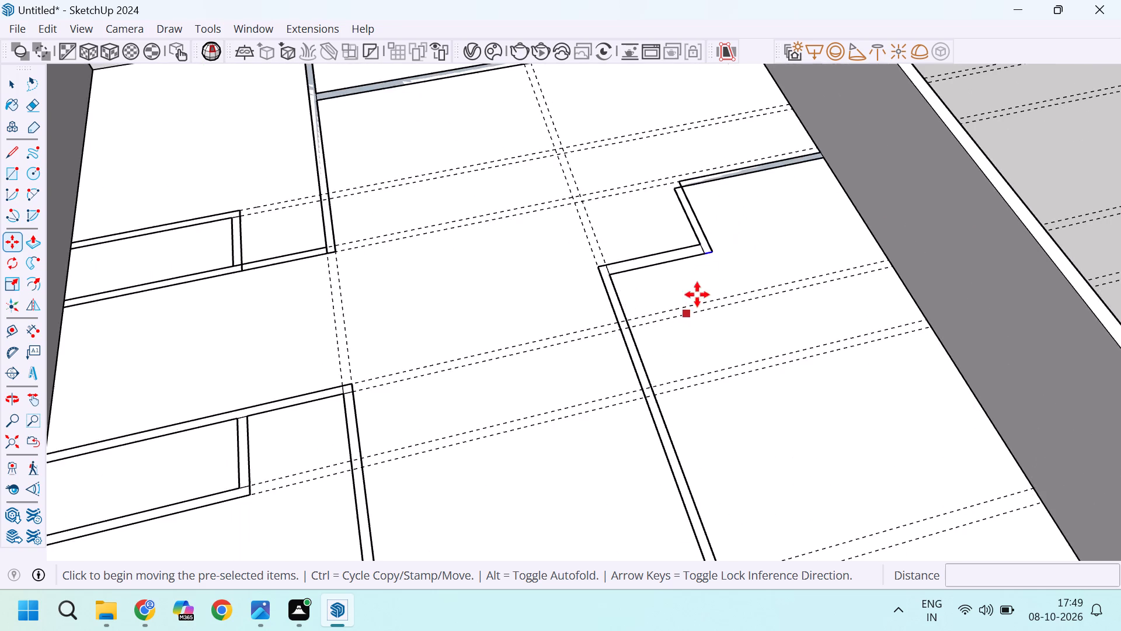
{"action": "scroll", "coordinate": [711, 275], "scroll_direction": "up", "scroll_amount": 13}
{"action": "scroll", "coordinate": [706, 257], "scroll_direction": "down", "scroll_amount": 5}
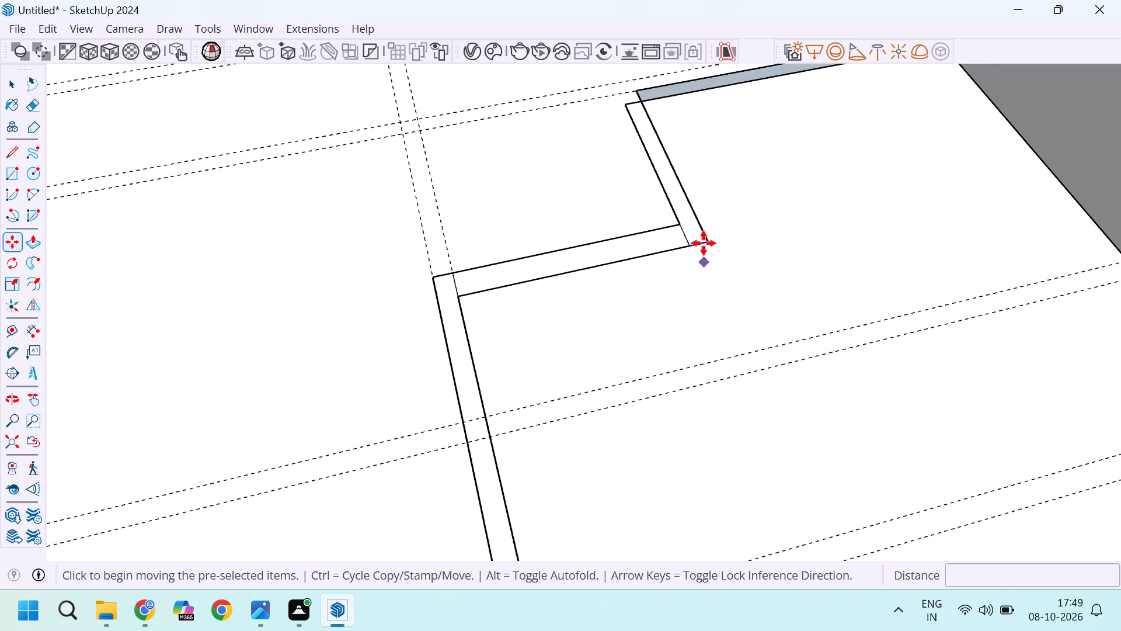
{"action": "scroll", "coordinate": [704, 243], "scroll_direction": "up", "scroll_amount": 9}
{"action": "left_click", "coordinate": [697, 244]}
{"action": "scroll", "coordinate": [758, 368], "scroll_direction": "down", "scroll_amount": 5}
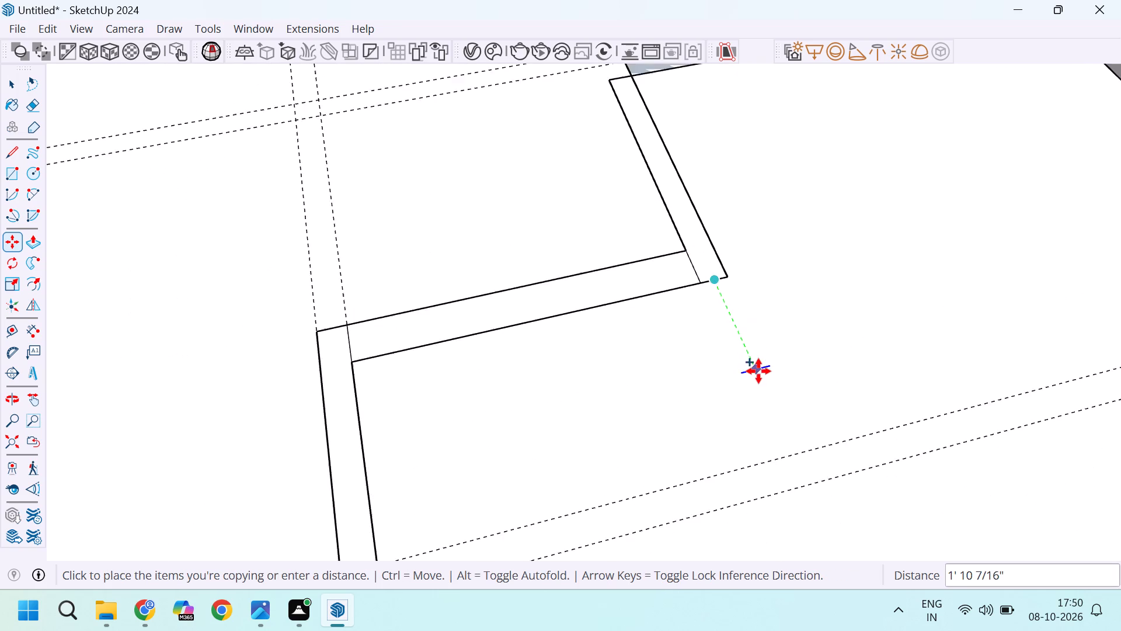
{"action": "scroll", "coordinate": [758, 371], "scroll_direction": "down", "scroll_amount": 19}
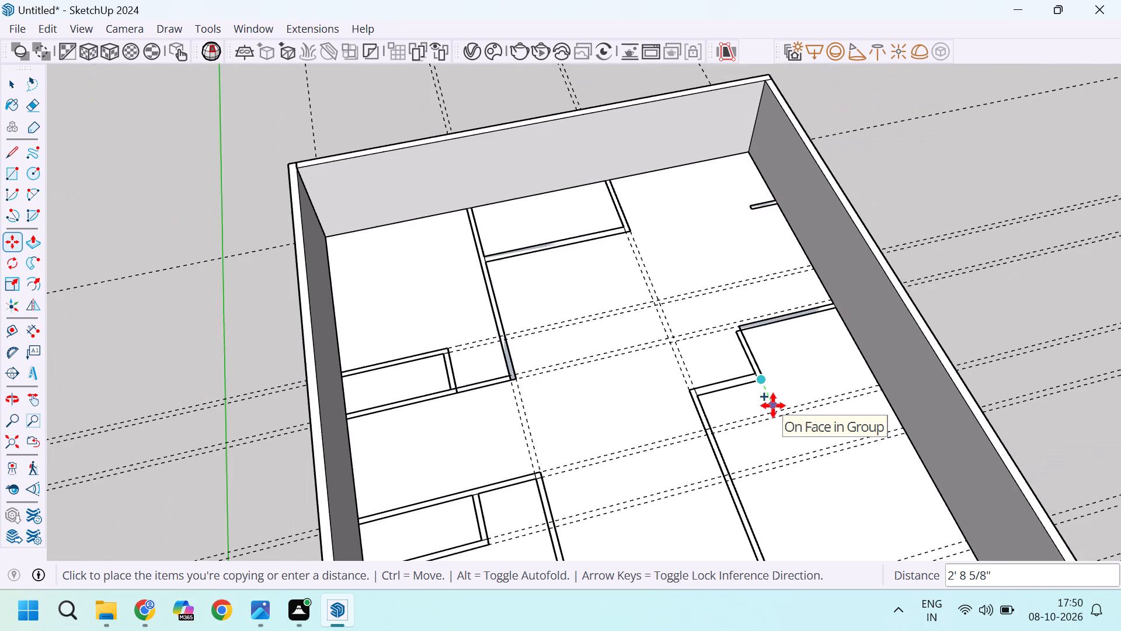
{"action": "scroll", "coordinate": [773, 405], "scroll_direction": "up", "scroll_amount": 10}
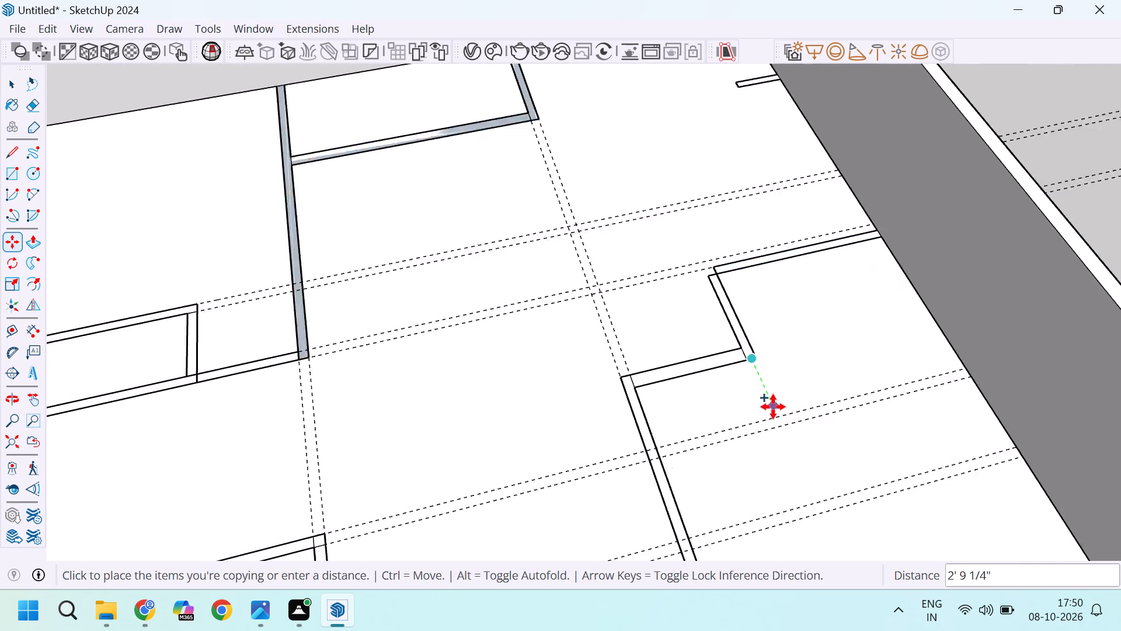
{"action": "scroll", "coordinate": [789, 436], "scroll_direction": "up", "scroll_amount": 6}
{"action": "scroll", "coordinate": [809, 473], "scroll_direction": "down", "scroll_amount": 11}
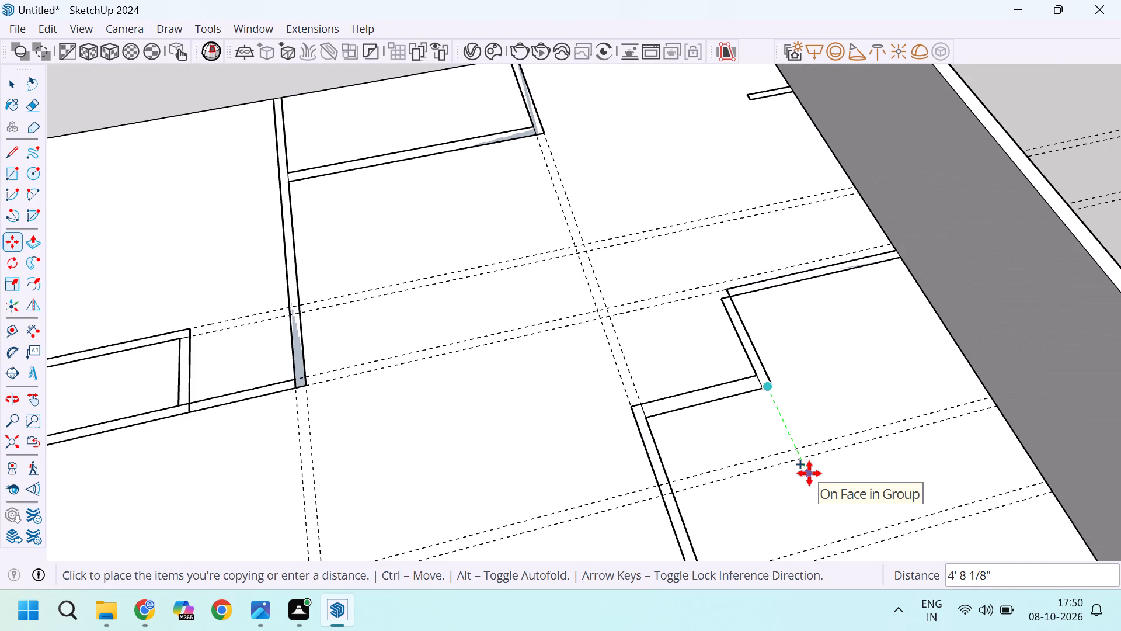
{"action": "scroll", "coordinate": [827, 504], "scroll_direction": "up", "scroll_amount": 5}
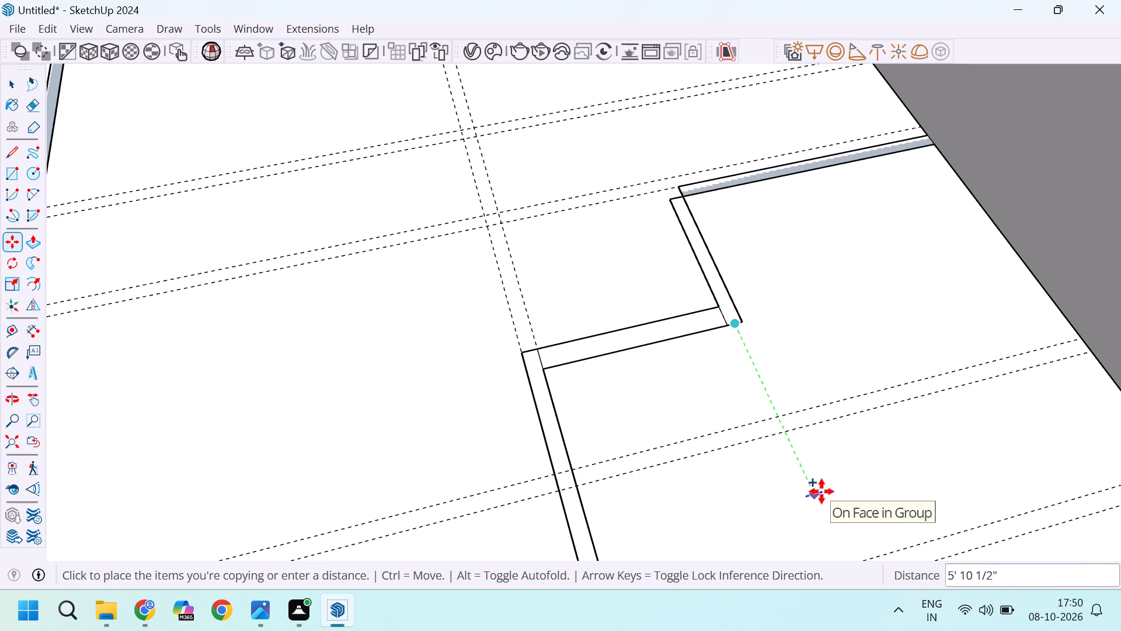
{"action": "scroll", "coordinate": [821, 491], "scroll_direction": "down", "scroll_amount": 2}
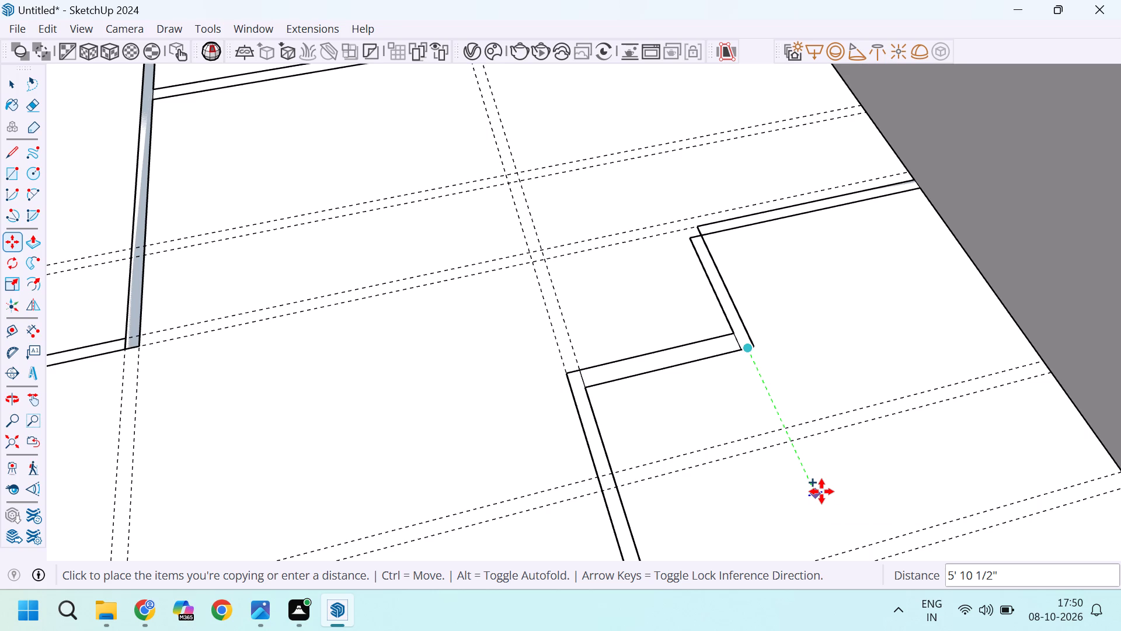
{"action": "type", "text": "6'"}
{"action": "key", "text": "Return"}
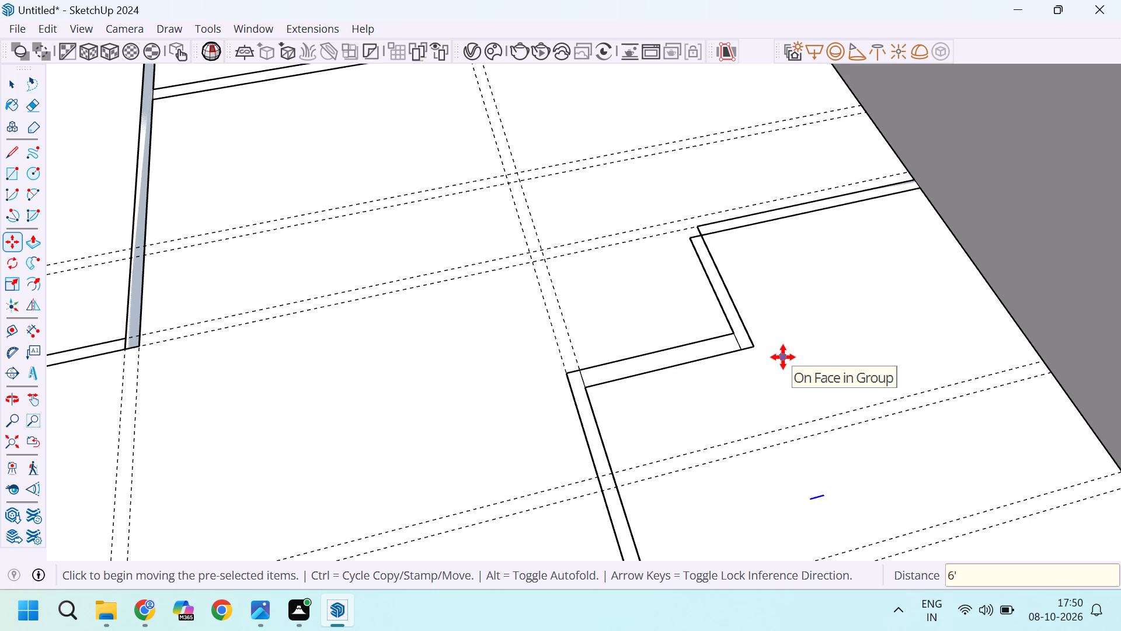
Draw two parallel 6' lines joining the connecting strip's front corners to the copied short end edge.
{"action": "key", "text": "l"}
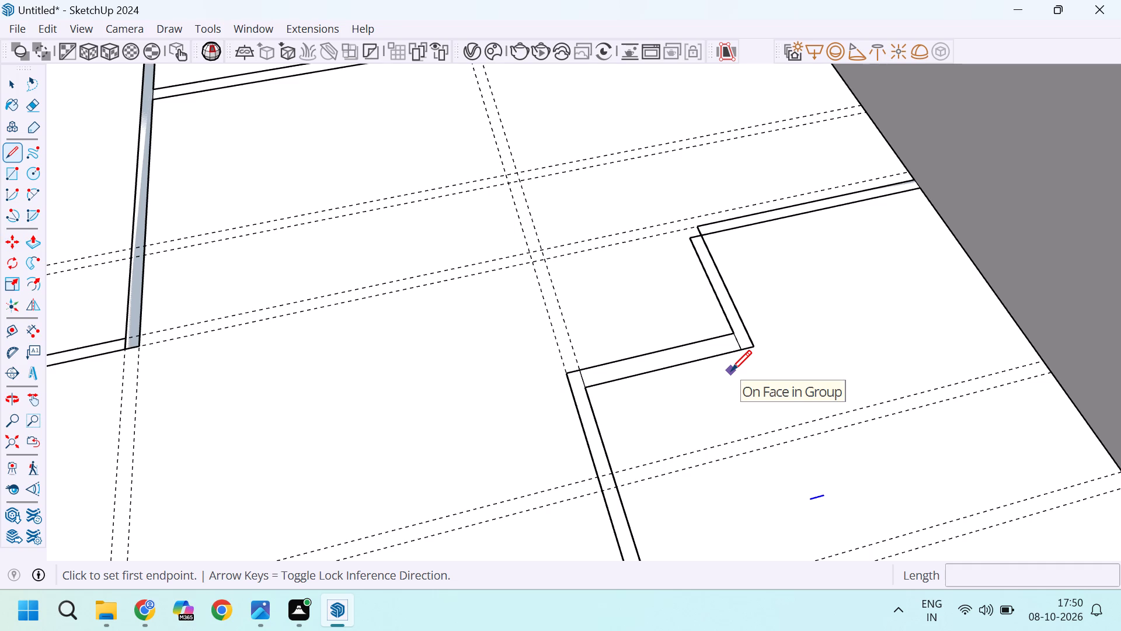
{"action": "scroll", "coordinate": [747, 360], "scroll_direction": "up", "scroll_amount": 5}
{"action": "left_click", "coordinate": [742, 343]}
{"action": "scroll", "coordinate": [742, 343], "scroll_direction": "down", "scroll_amount": 4}
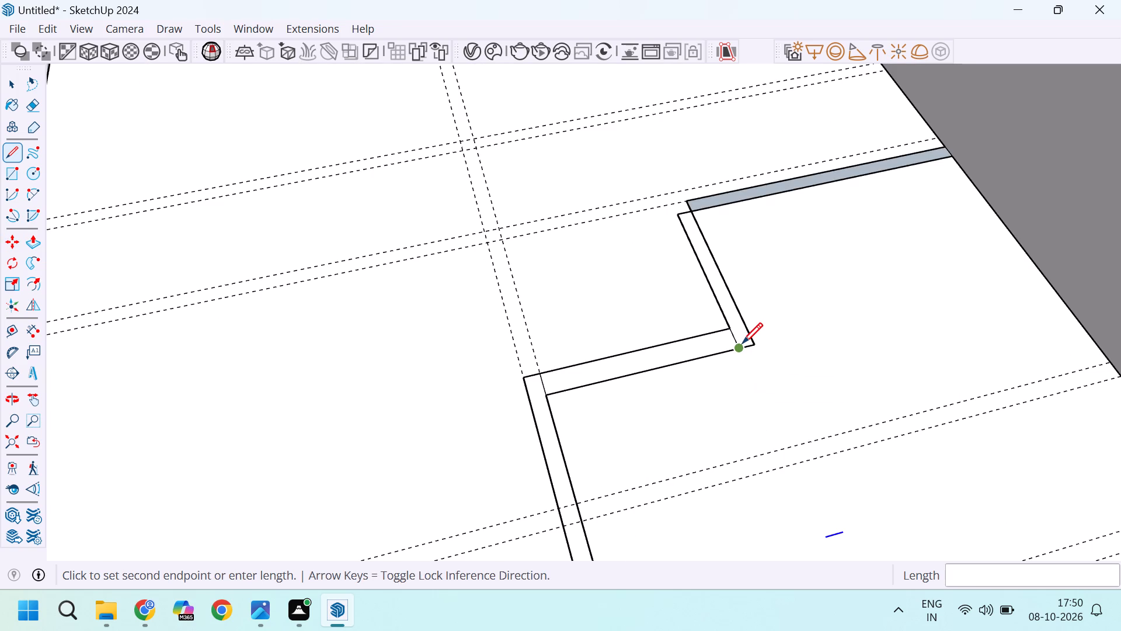
{"action": "left_click", "coordinate": [799, 469]}
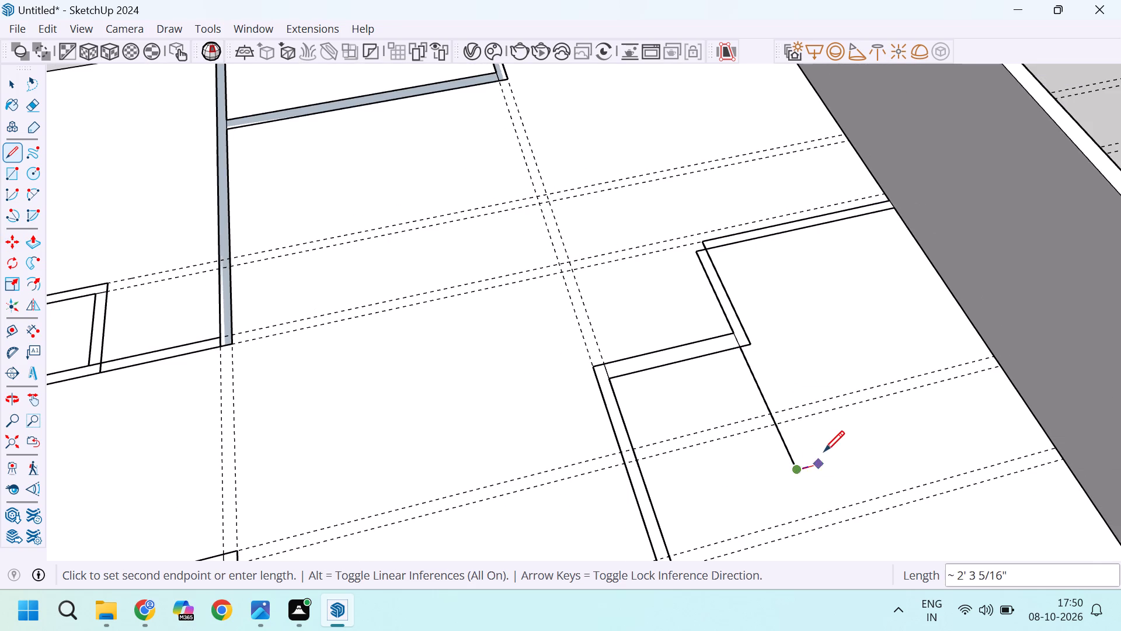
{"action": "scroll", "coordinate": [808, 445], "scroll_direction": "up", "scroll_amount": 4}
{"action": "key", "text": "Escape"}
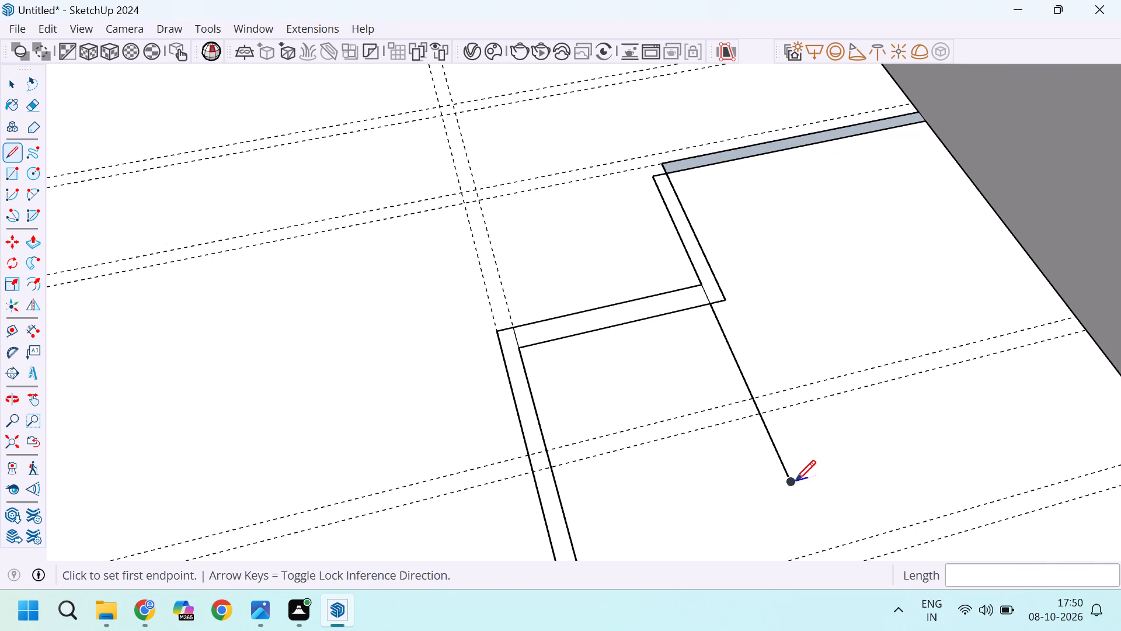
{"action": "left_click", "coordinate": [810, 480]}
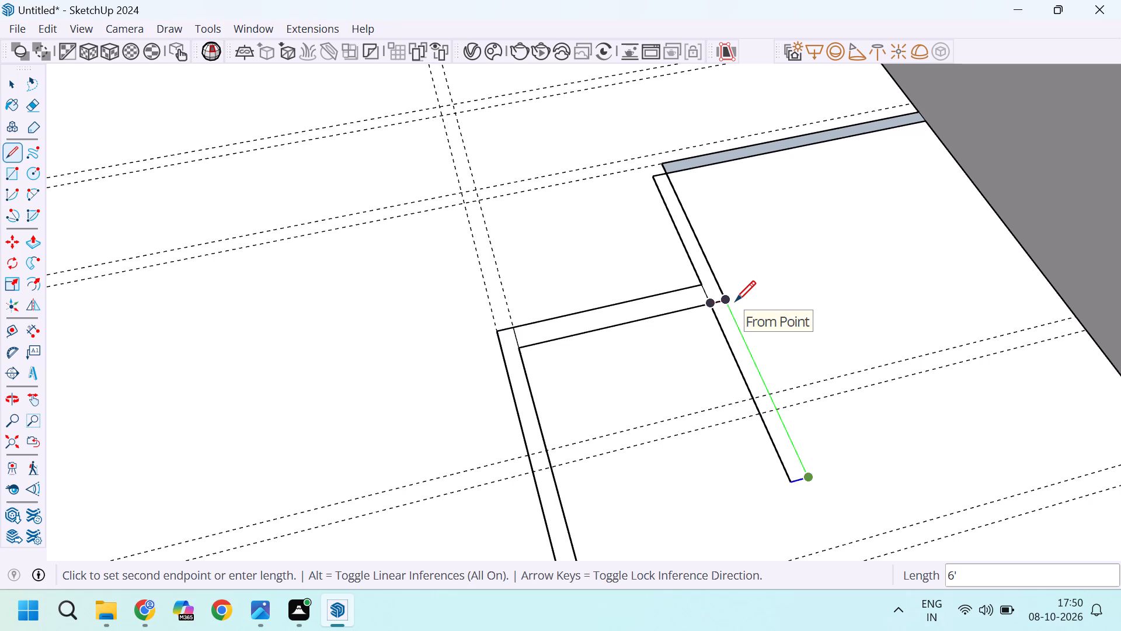
{"action": "left_click", "coordinate": [735, 301]}
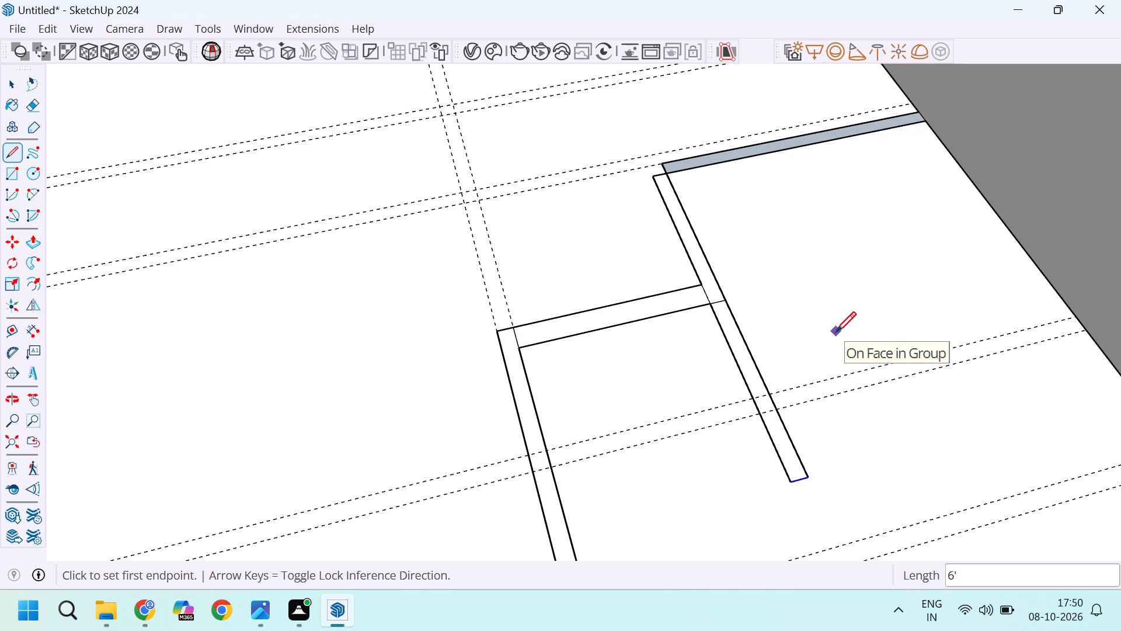
Draw a 10' line from the extended strip's outer front corner straight across to the long outer wall.
{"action": "scroll", "coordinate": [878, 372], "scroll_direction": "down", "scroll_amount": 4}
{"action": "scroll", "coordinate": [822, 442], "scroll_direction": "up", "scroll_amount": 4}
{"action": "scroll", "coordinate": [862, 443], "scroll_direction": "down", "scroll_amount": 4}
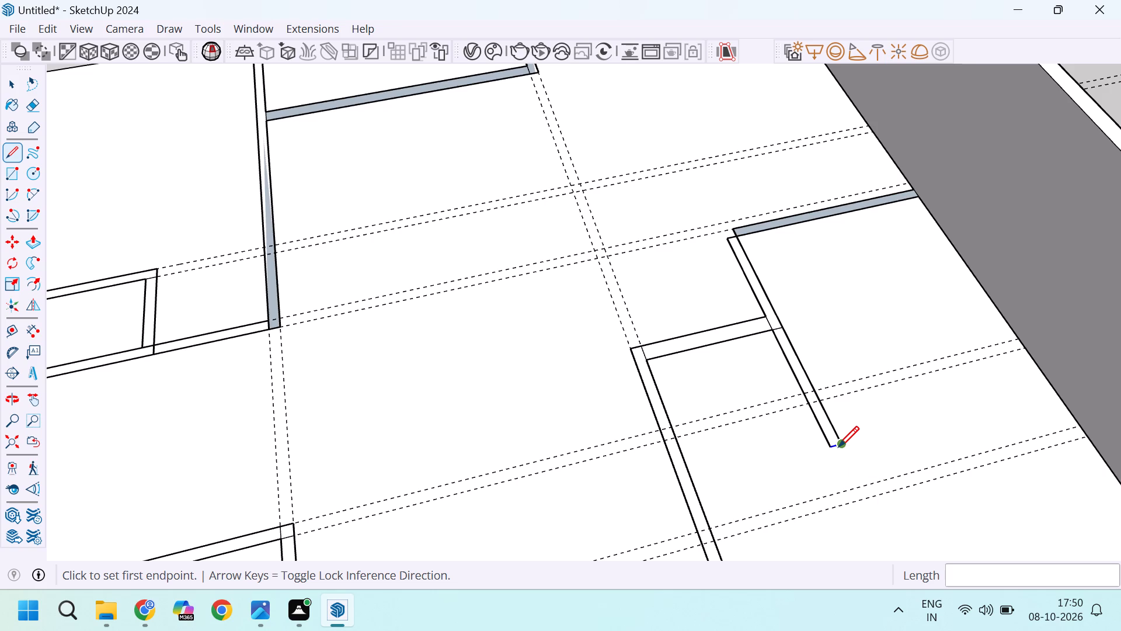
{"action": "scroll", "coordinate": [888, 351], "scroll_direction": "down", "scroll_amount": 10}
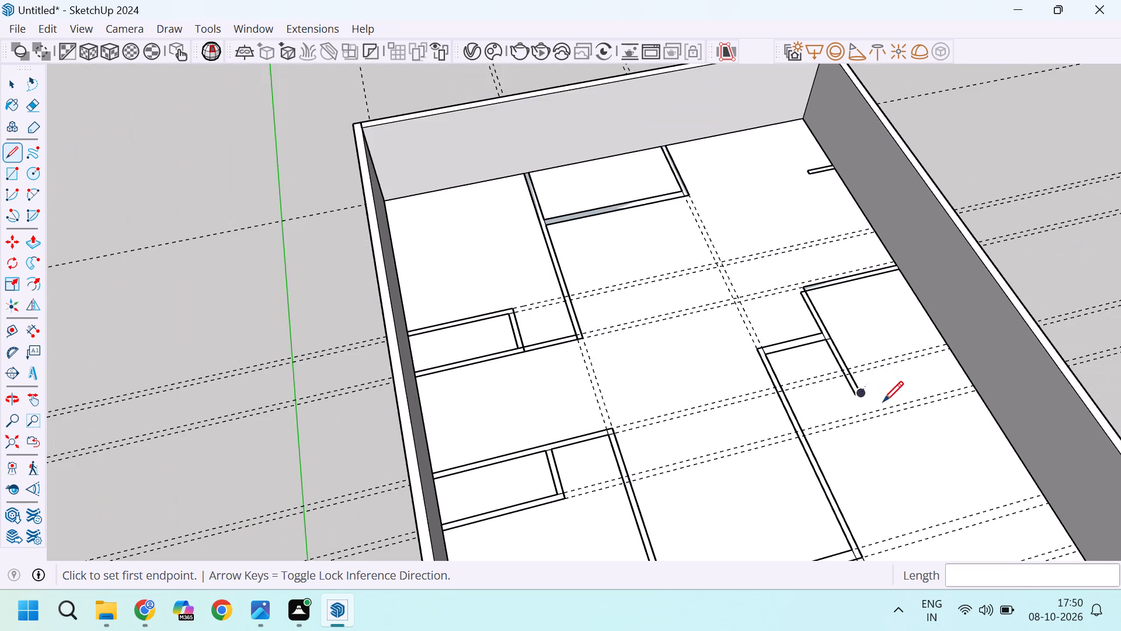
{"action": "scroll", "coordinate": [883, 401], "scroll_direction": "up", "scroll_amount": 18}
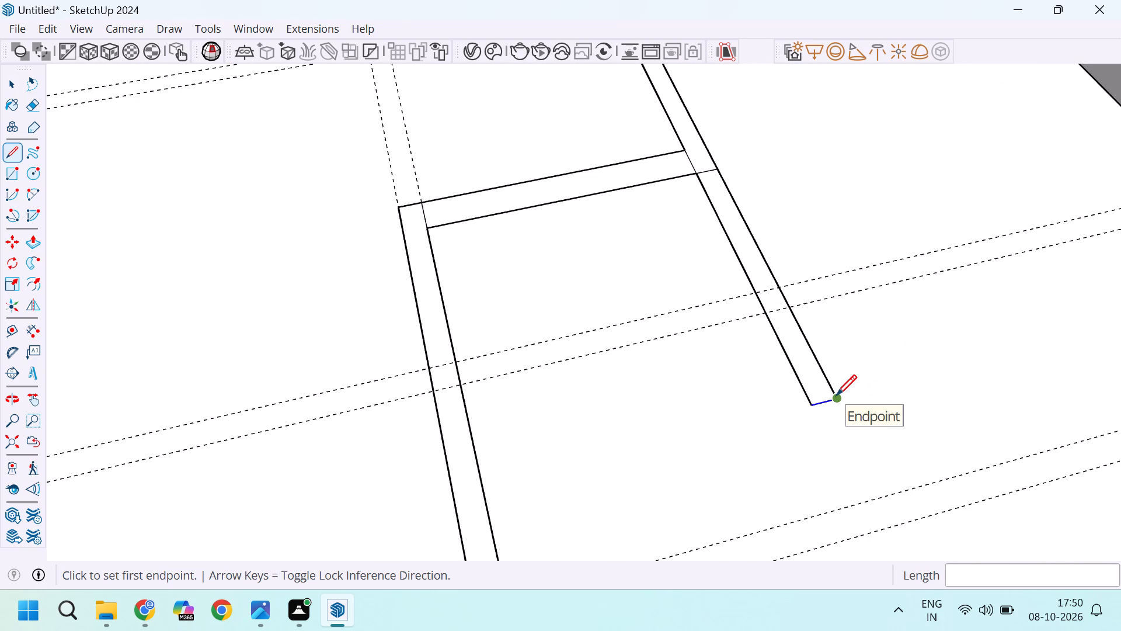
{"action": "left_click", "coordinate": [836, 395]}
{"action": "scroll", "coordinate": [836, 395], "scroll_direction": "down", "scroll_amount": 11}
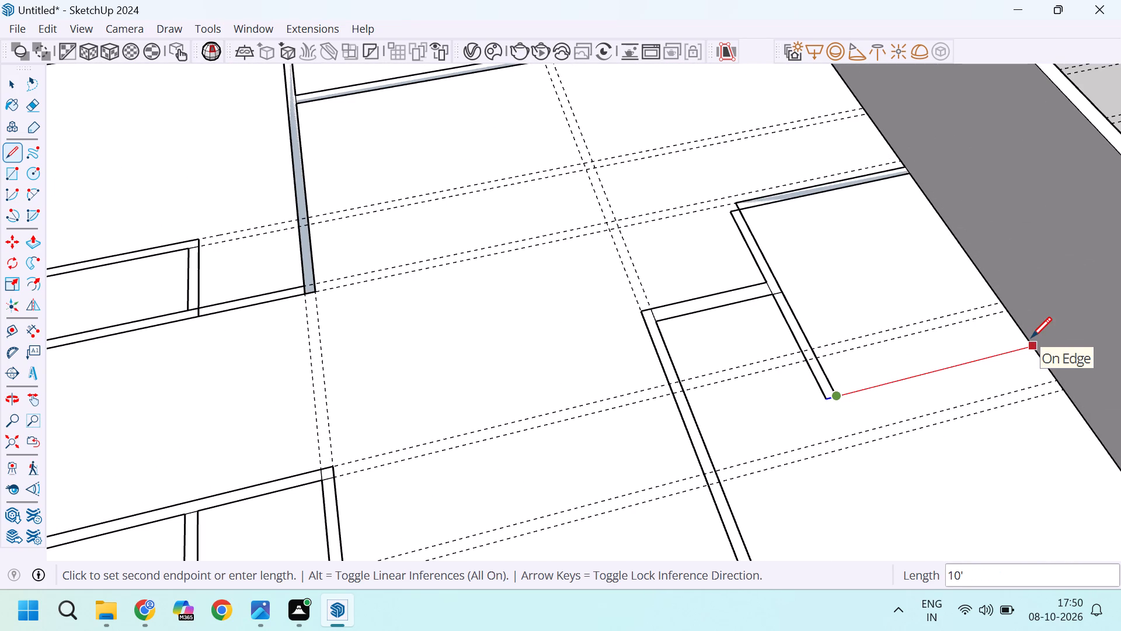
{"action": "left_click", "coordinate": [1031, 337]}
Delete the face filling the room enclosed by the new line, keeping its boundary edges.
{"action": "scroll", "coordinate": [892, 369], "scroll_direction": "down", "scroll_amount": 5}
{"action": "scroll", "coordinate": [876, 387], "scroll_direction": "up", "scroll_amount": 10}
{"action": "key", "text": "space"}
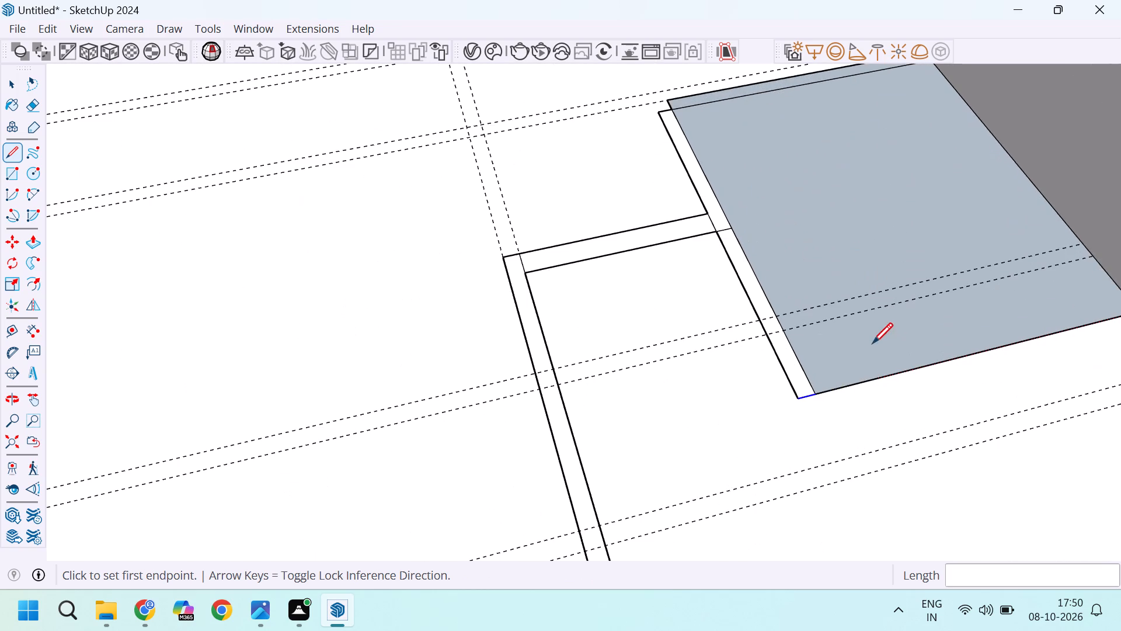
{"action": "left_click", "coordinate": [872, 341]}
{"action": "key", "text": "Delete"}
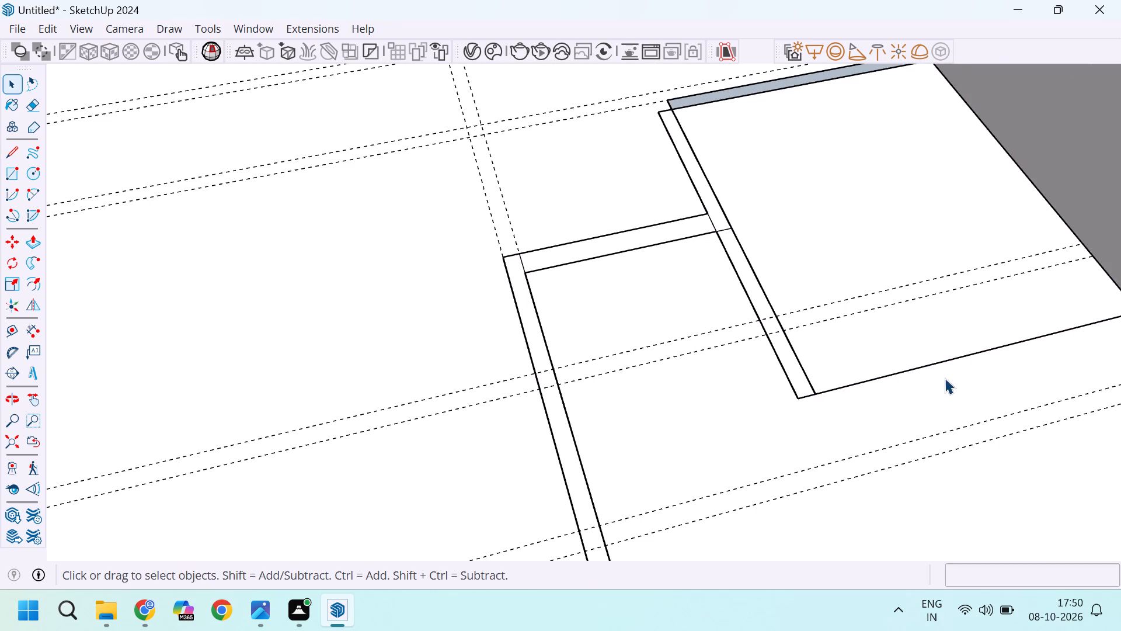
Copy the 10' line 6" toward the front of the house to set the wall strip's thickness.
{"action": "scroll", "coordinate": [932, 375], "scroll_direction": "up", "scroll_amount": 3}
{"action": "left_click", "coordinate": [934, 359]}
{"action": "scroll", "coordinate": [934, 359], "scroll_direction": "down", "scroll_amount": 5}
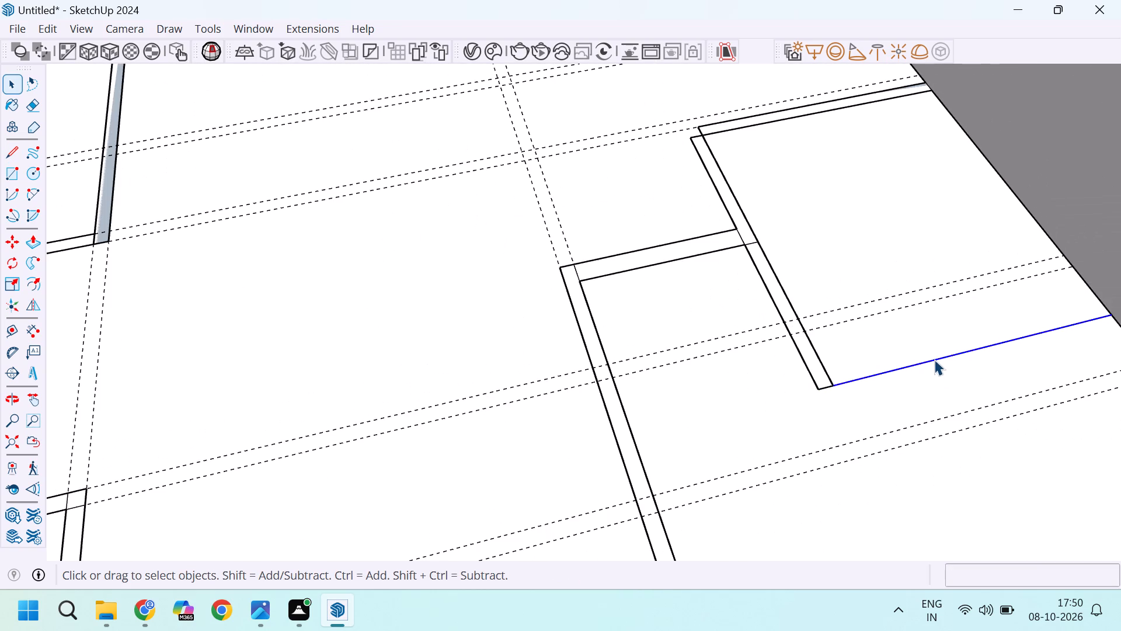
{"action": "key", "text": "m"}
{"action": "scroll", "coordinate": [934, 359], "scroll_direction": "down", "scroll_amount": 5}
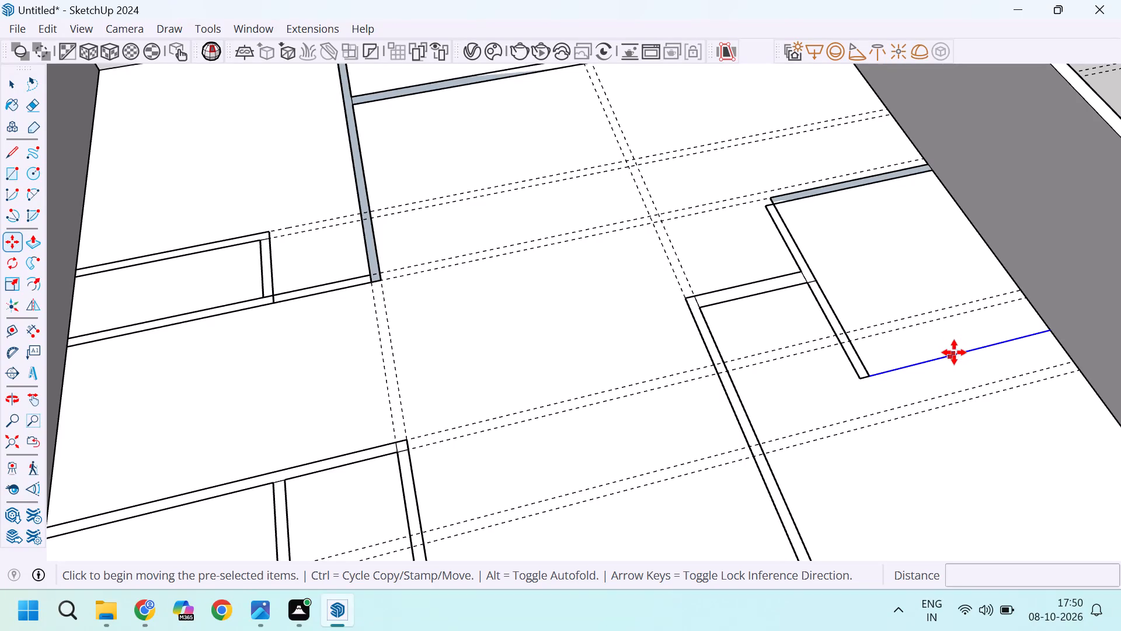
{"action": "left_click", "coordinate": [965, 352]}
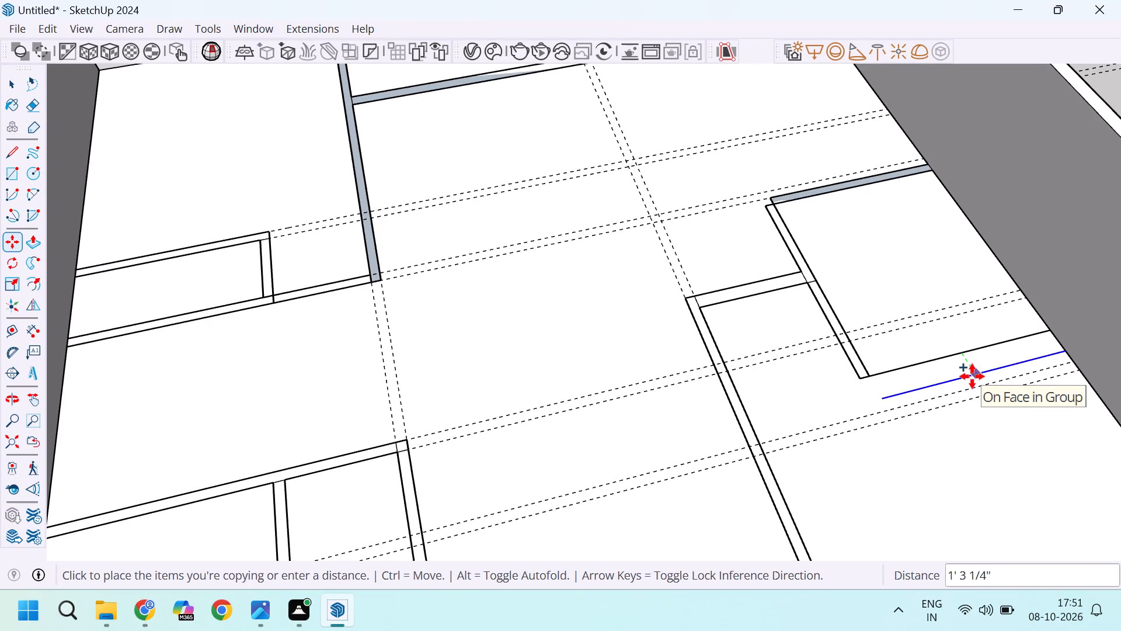
{"action": "key", "text": "6"}
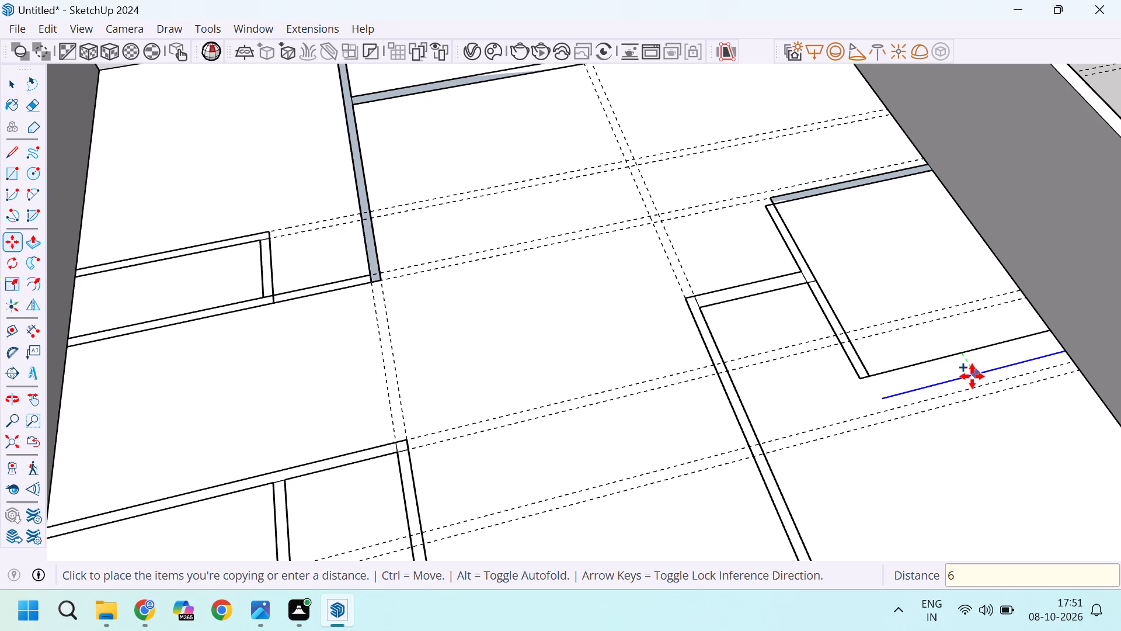
{"action": "key", "text": "Return"}
Close the strip's outer corner with a 6" line continuing the long edge and a short line to the copied edge's end.
{"action": "scroll", "coordinate": [863, 373], "scroll_direction": "up", "scroll_amount": 2}
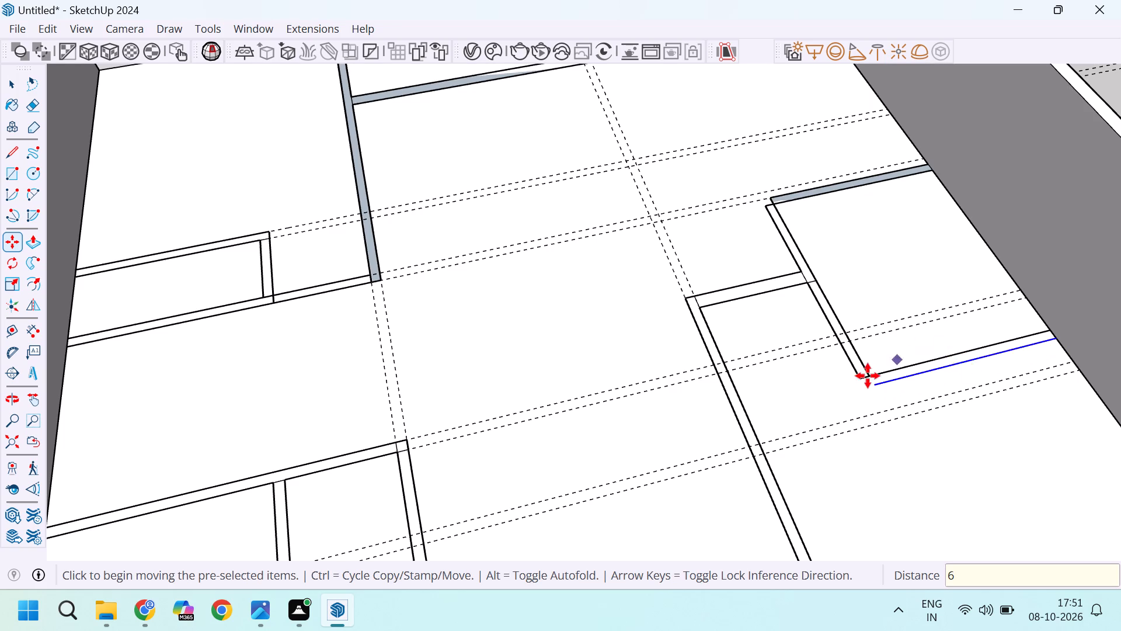
{"action": "scroll", "coordinate": [868, 376], "scroll_direction": "up", "scroll_amount": 11}
{"action": "key", "text": "l"}
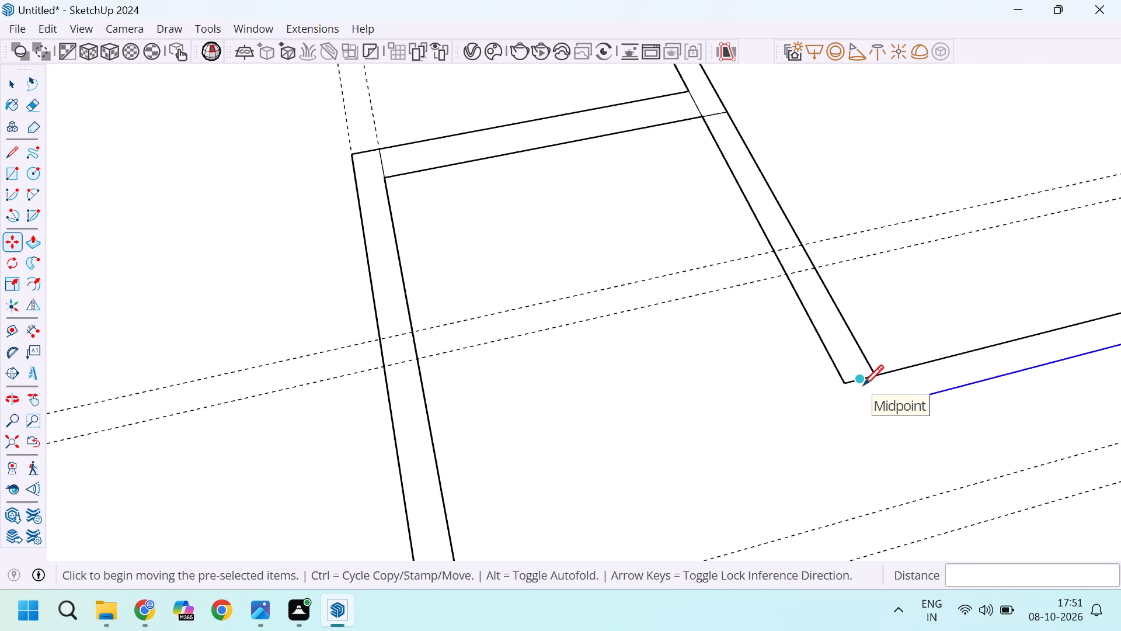
{"action": "left_click", "coordinate": [841, 386]}
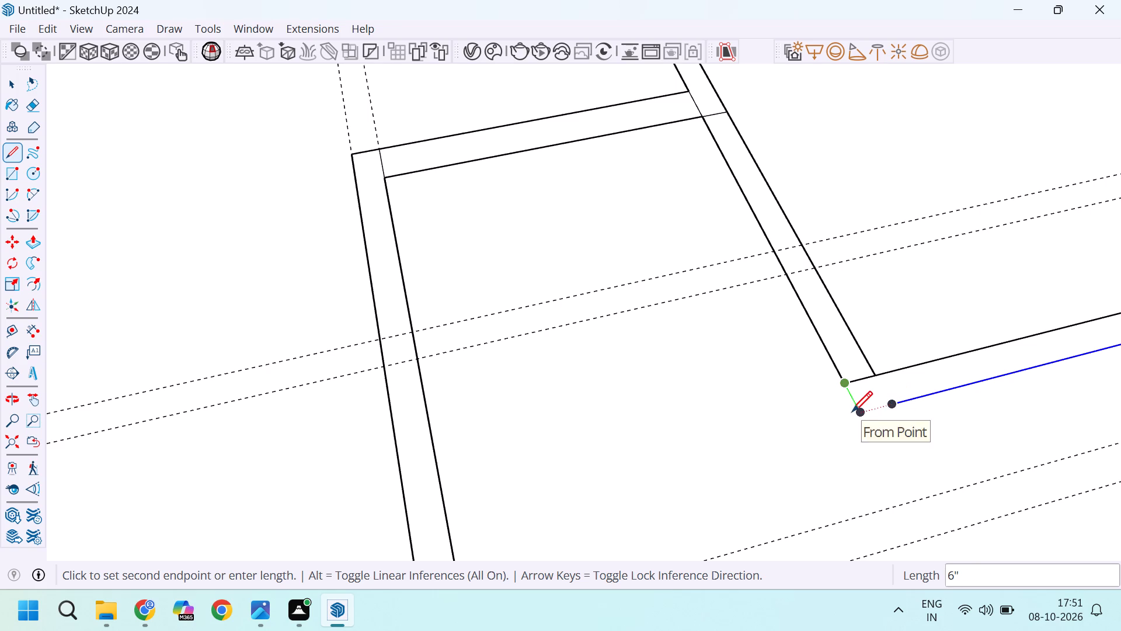
{"action": "left_click", "coordinate": [852, 411]}
{"action": "left_click", "coordinate": [889, 408]}
Erase the leftover short edge inside the corner where the two wall strips meet.
{"action": "scroll", "coordinate": [892, 405], "scroll_direction": "down", "scroll_amount": 4}
{"action": "scroll", "coordinate": [876, 403], "scroll_direction": "up", "scroll_amount": 12}
{"action": "key", "text": "space"}
{"action": "key", "text": "e"}
{"action": "left_click_drag", "start_coordinate": [861, 365], "coordinate": [863, 377]}
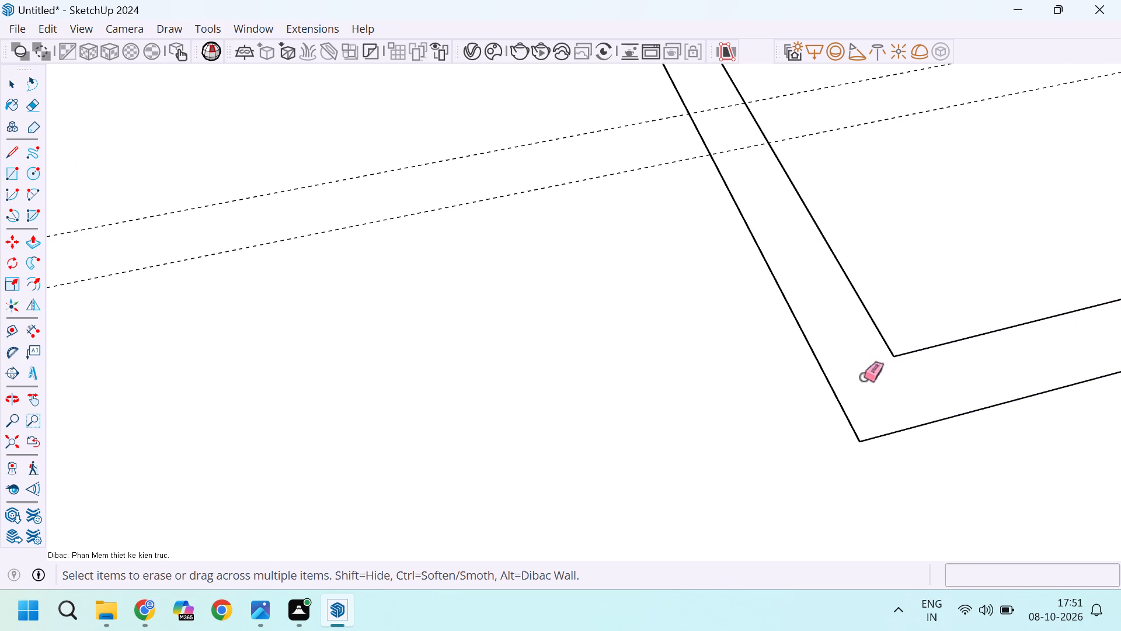
{"action": "scroll", "coordinate": [864, 378], "scroll_direction": "down", "scroll_amount": 20}
{"action": "key", "text": "space"}
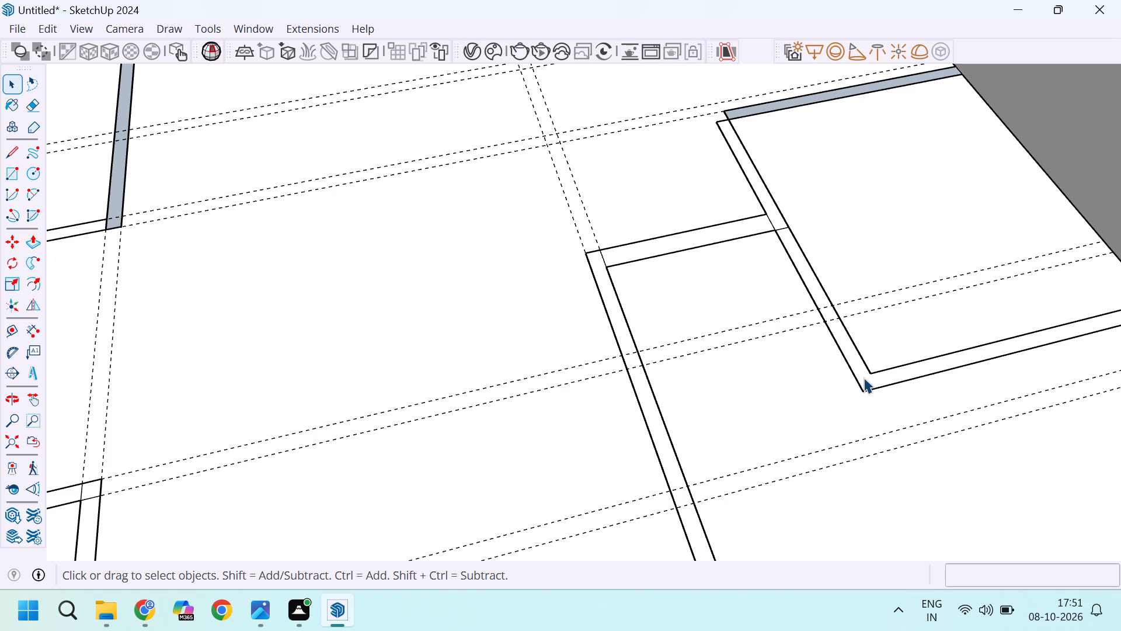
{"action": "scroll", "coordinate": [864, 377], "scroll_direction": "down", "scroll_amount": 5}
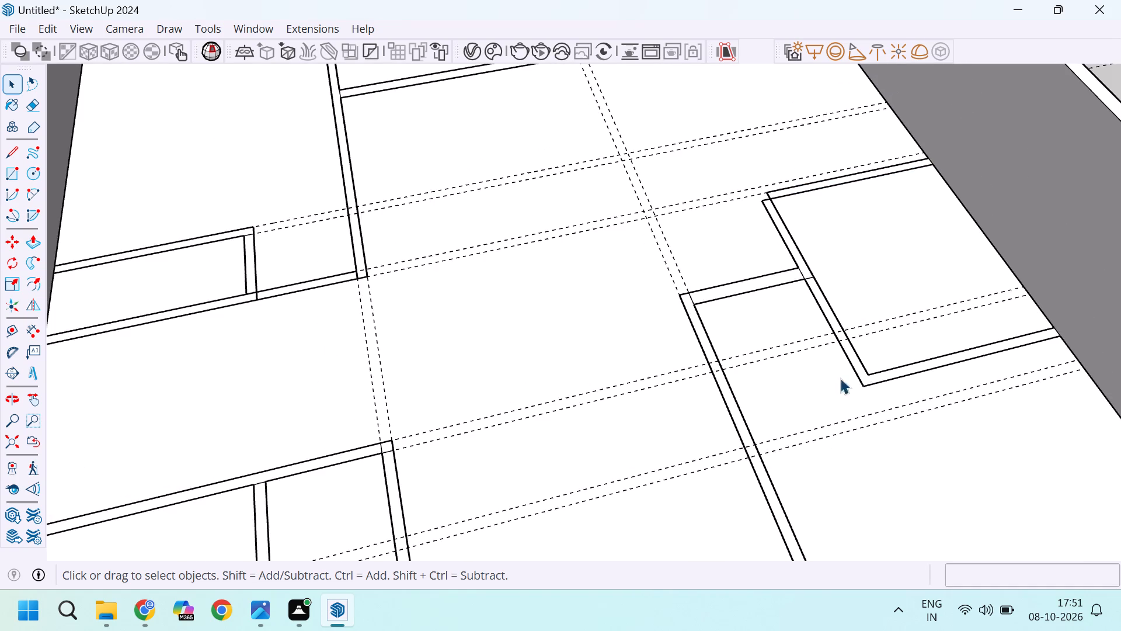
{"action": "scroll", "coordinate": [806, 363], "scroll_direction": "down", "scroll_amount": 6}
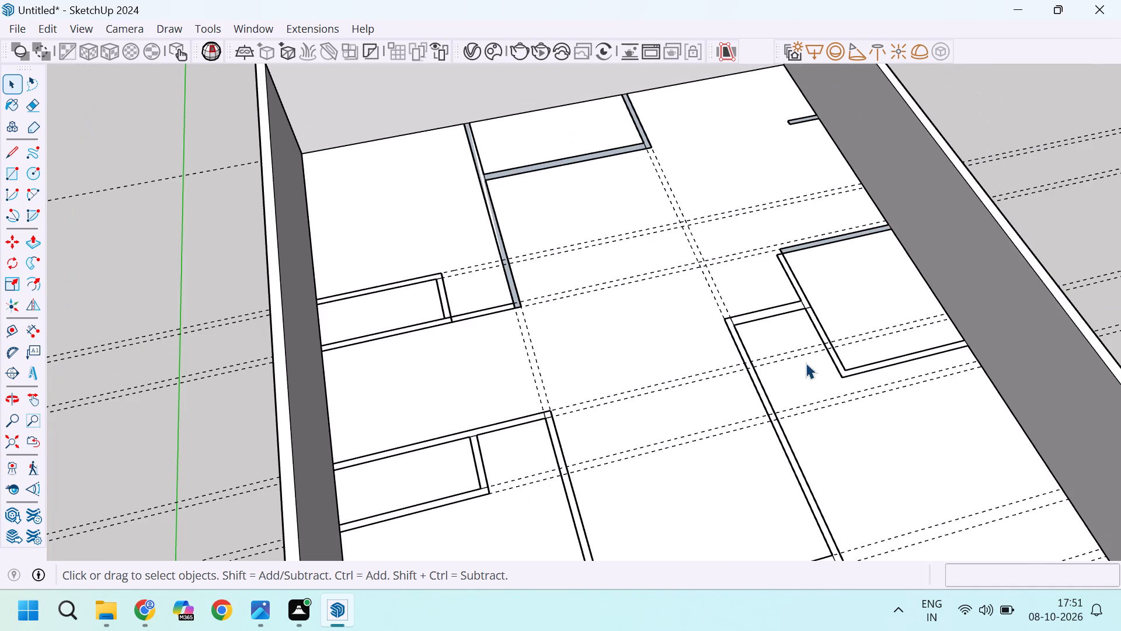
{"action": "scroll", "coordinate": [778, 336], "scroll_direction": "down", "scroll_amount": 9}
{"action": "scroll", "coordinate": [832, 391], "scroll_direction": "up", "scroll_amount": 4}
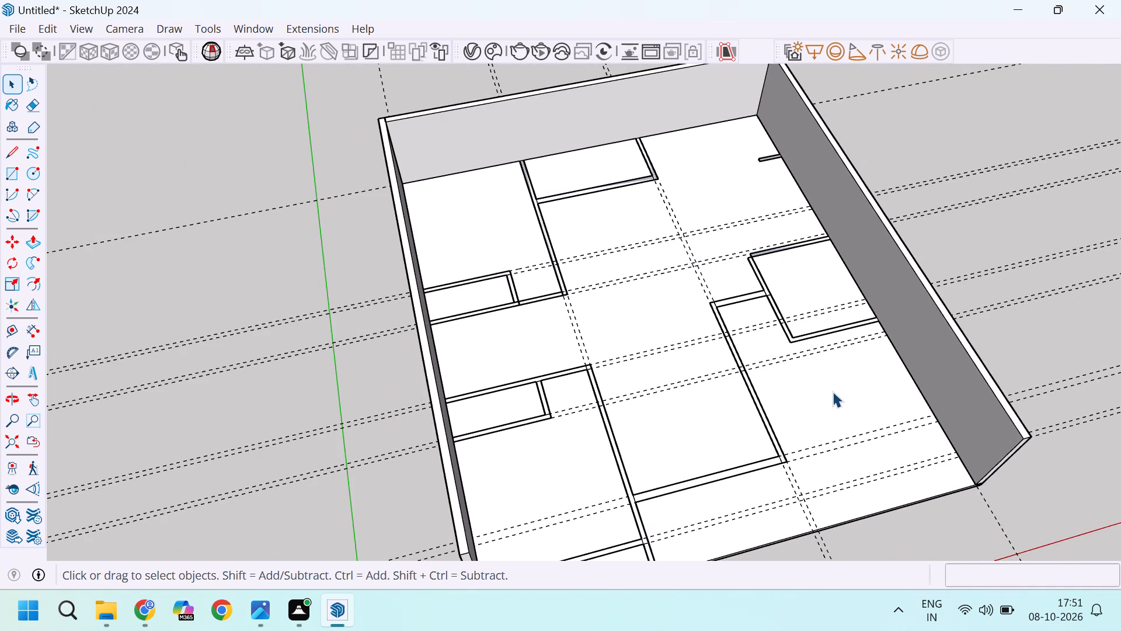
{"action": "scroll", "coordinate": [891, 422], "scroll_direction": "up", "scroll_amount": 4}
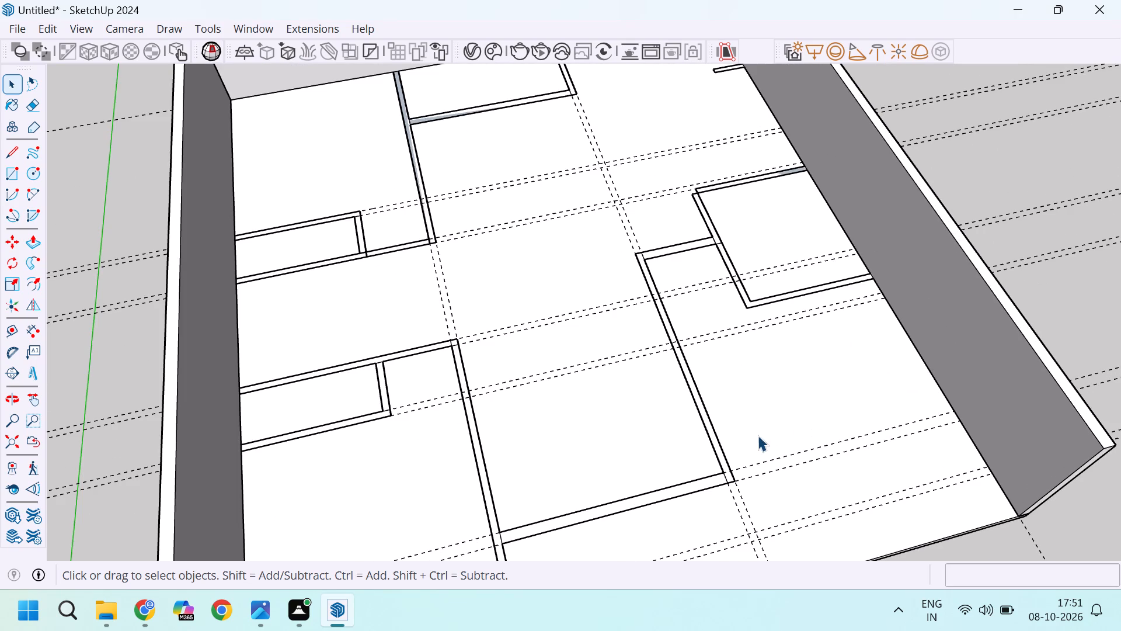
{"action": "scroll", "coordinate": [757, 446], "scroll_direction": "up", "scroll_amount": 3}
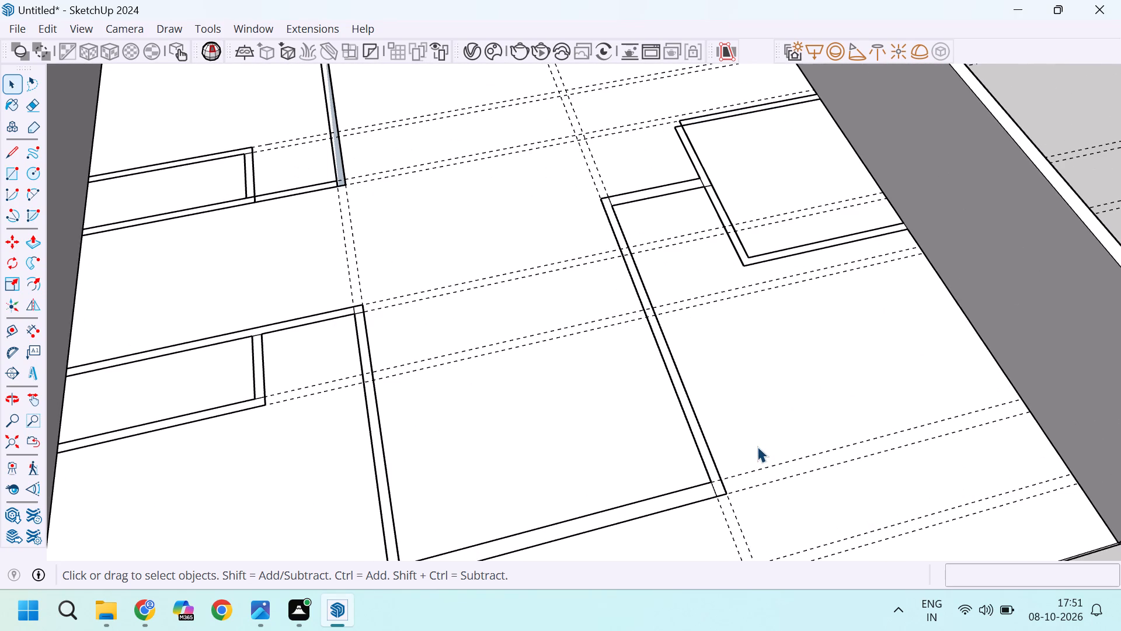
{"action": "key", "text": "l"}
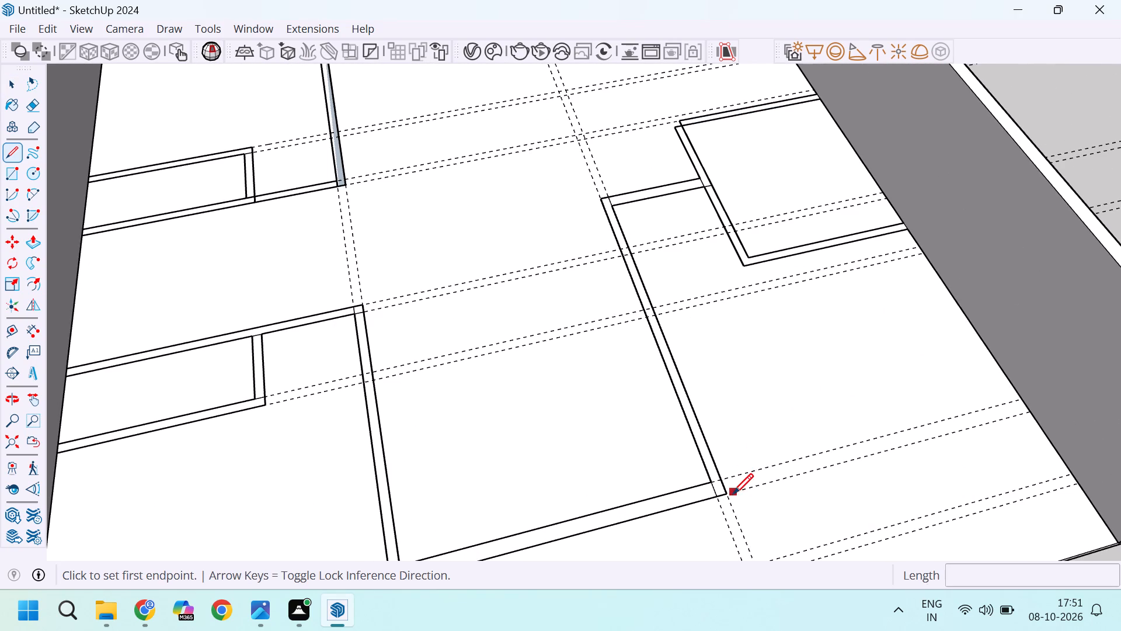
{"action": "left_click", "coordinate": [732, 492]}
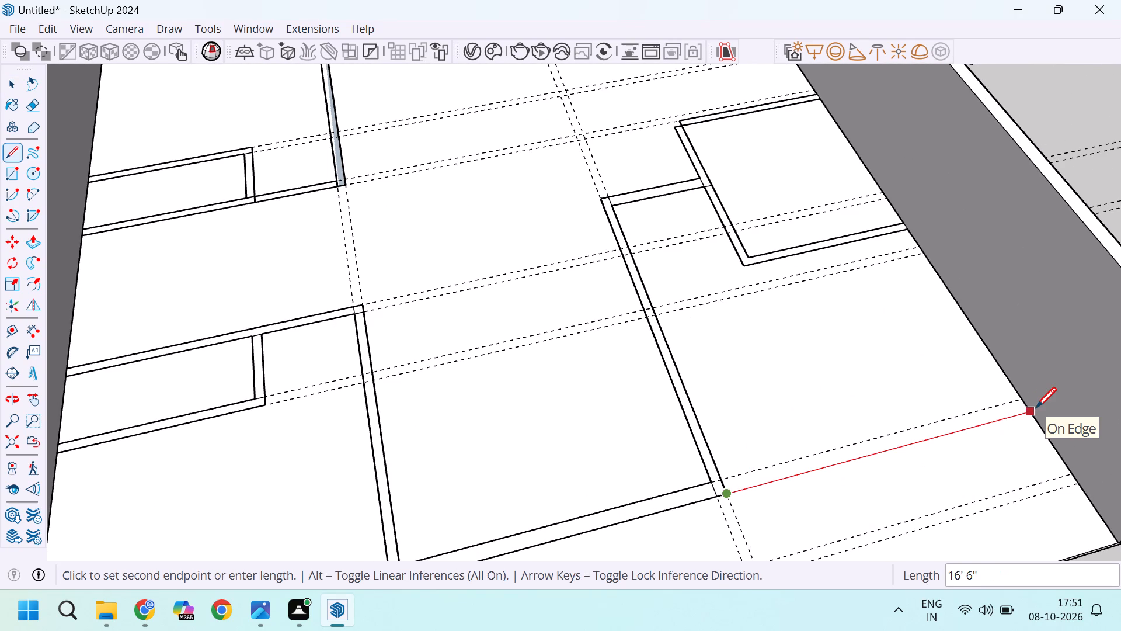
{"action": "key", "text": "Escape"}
Examine the whole floor layout from several distances and angles to check the wall strips against the guides.
{"action": "scroll", "coordinate": [853, 379], "scroll_direction": "down", "scroll_amount": 11}
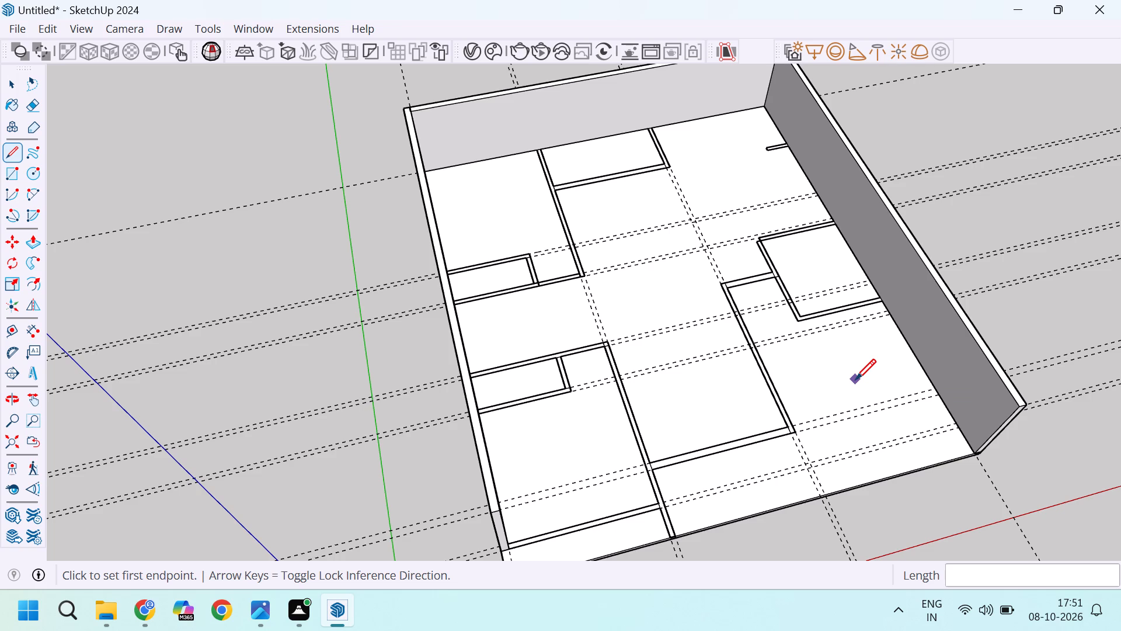
{"action": "scroll", "coordinate": [688, 401], "scroll_direction": "down", "scroll_amount": 11}
{"action": "scroll", "coordinate": [715, 366], "scroll_direction": "up", "scroll_amount": 4}
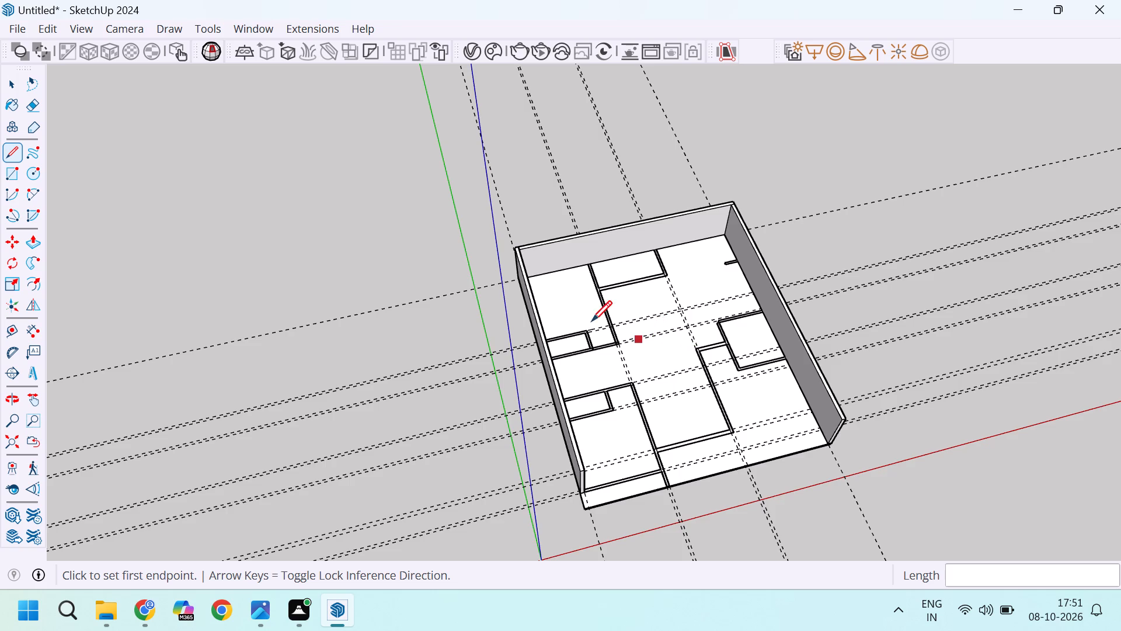
{"action": "scroll", "coordinate": [579, 320], "scroll_direction": "up", "scroll_amount": 4}
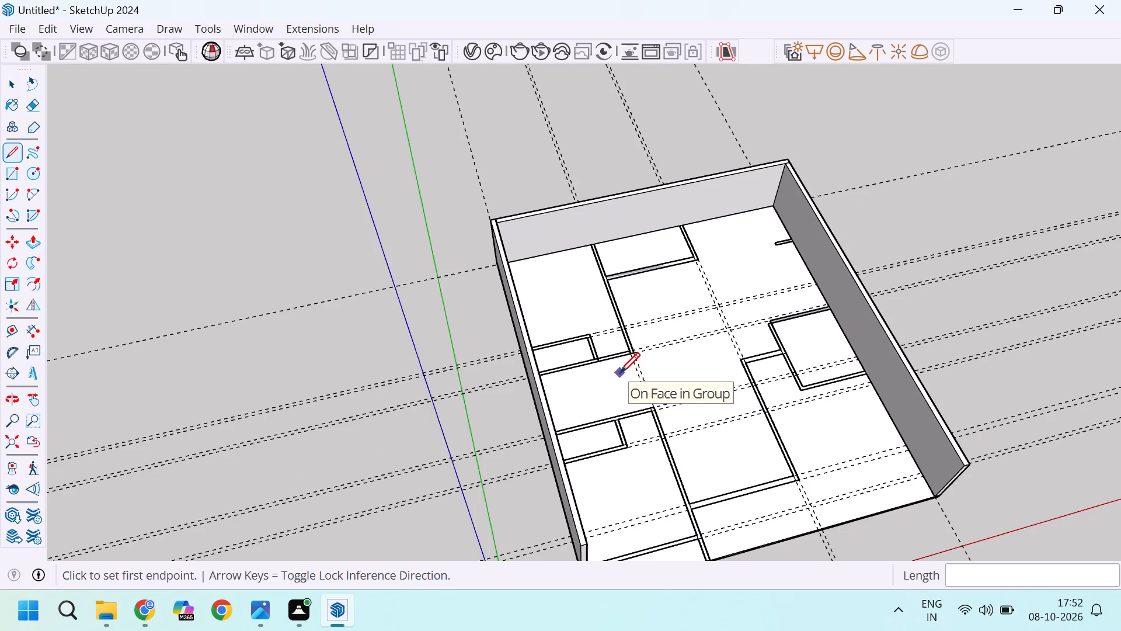
{"action": "scroll", "coordinate": [619, 373], "scroll_direction": "down", "scroll_amount": 2}
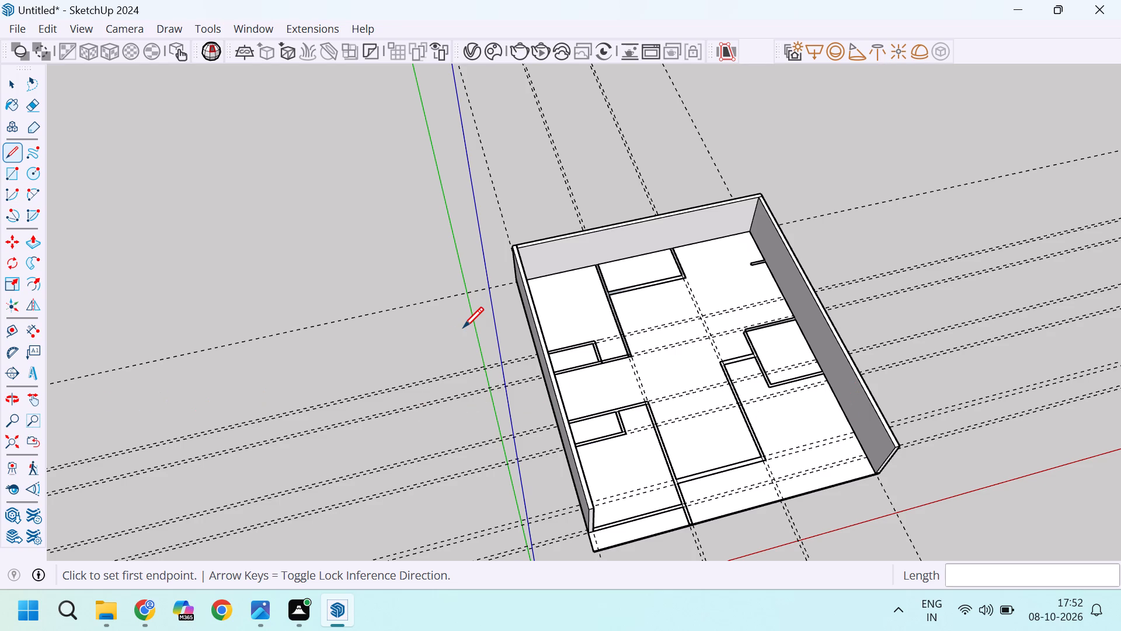
{"action": "scroll", "coordinate": [463, 327], "scroll_direction": "down", "scroll_amount": 8}
{"action": "scroll", "coordinate": [678, 307], "scroll_direction": "down", "scroll_amount": 3}
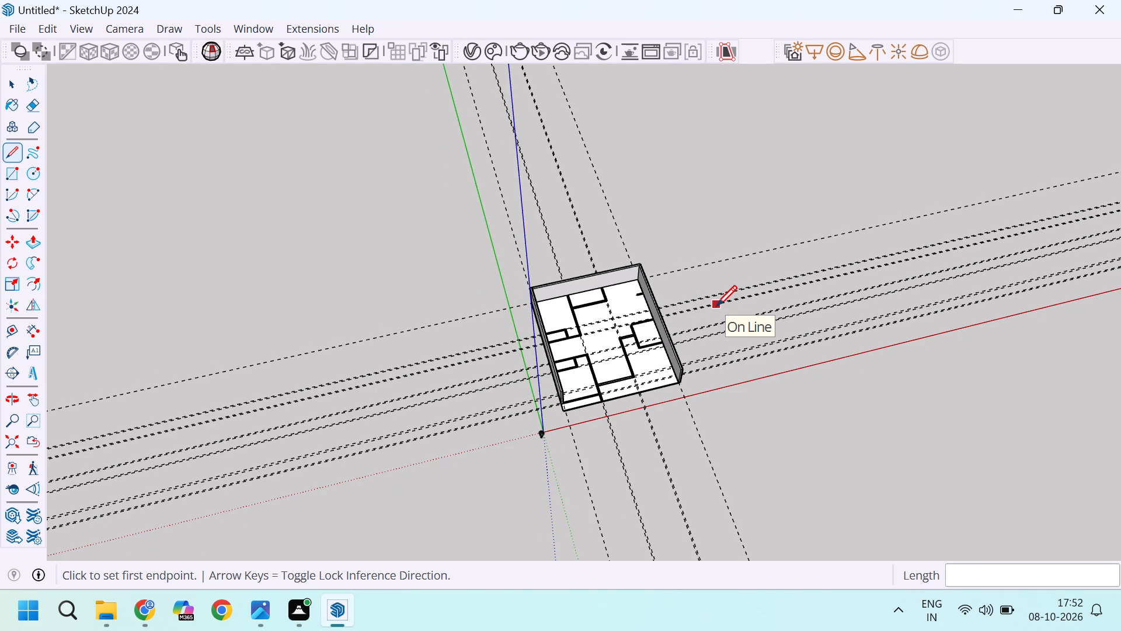
{"action": "scroll", "coordinate": [710, 311], "scroll_direction": "down", "scroll_amount": 4}
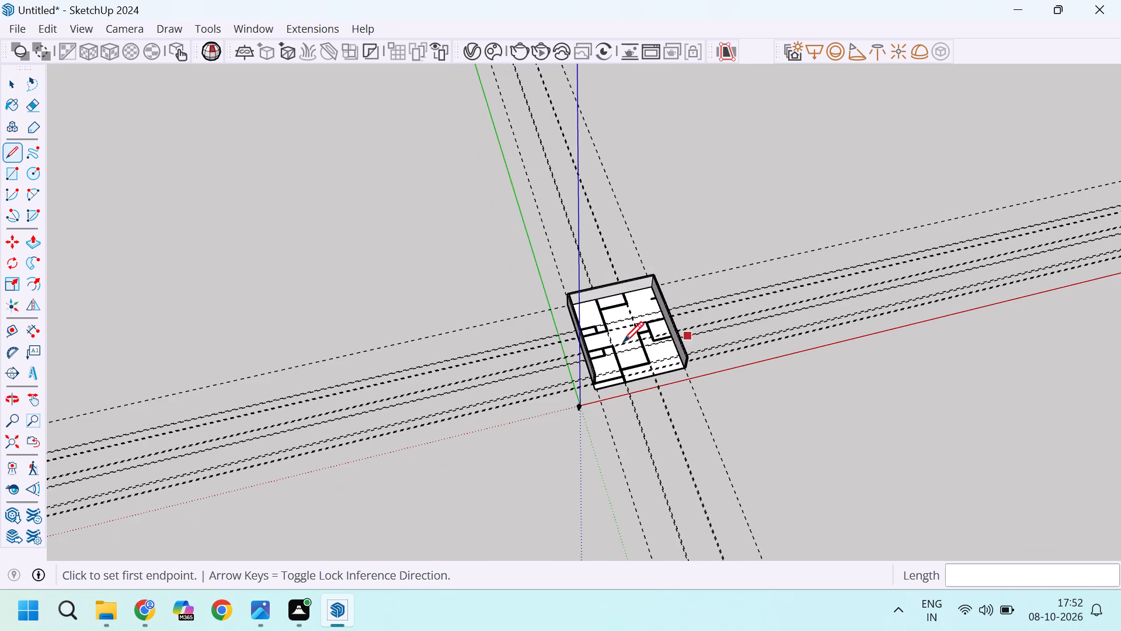
{"action": "scroll", "coordinate": [568, 330], "scroll_direction": "up", "scroll_amount": 8}
{"action": "scroll", "coordinate": [715, 414], "scroll_direction": "up", "scroll_amount": 1}
{"action": "middle_click_drag", "start_coordinate": [673, 412], "coordinate": [526, 366]}
{"action": "scroll", "coordinate": [543, 348], "scroll_direction": "up", "scroll_amount": 2}
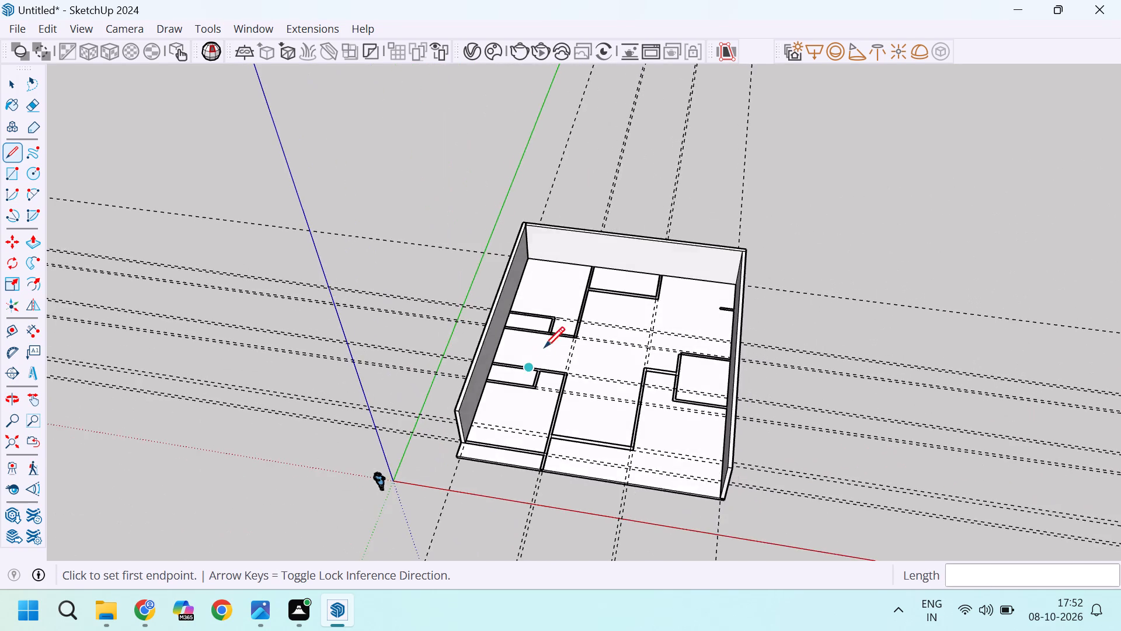
Draw a 2'6" by 6" rectangle inside the short cross strip linking the two parallel wall strips beside the side wall.
{"action": "scroll", "coordinate": [544, 347], "scroll_direction": "up", "scroll_amount": 9}
{"action": "scroll", "coordinate": [559, 338], "scroll_direction": "down", "scroll_amount": 7}
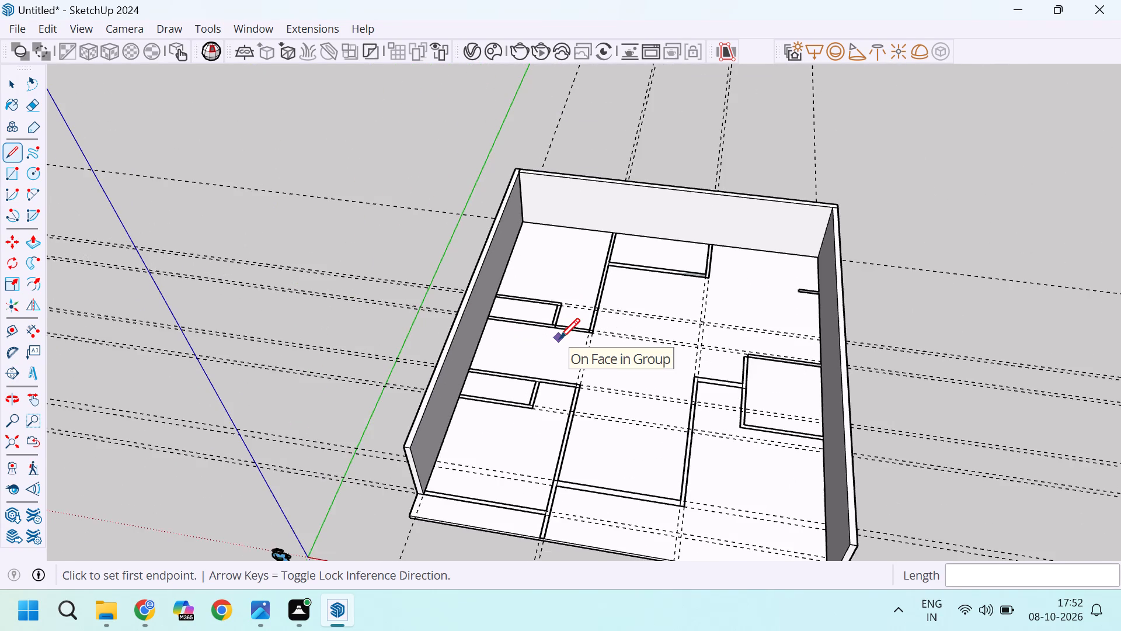
{"action": "scroll", "coordinate": [559, 338], "scroll_direction": "down", "scroll_amount": 4}
{"action": "scroll", "coordinate": [559, 338], "scroll_direction": "up", "scroll_amount": 12}
{"action": "scroll", "coordinate": [459, 279], "scroll_direction": "up", "scroll_amount": 3}
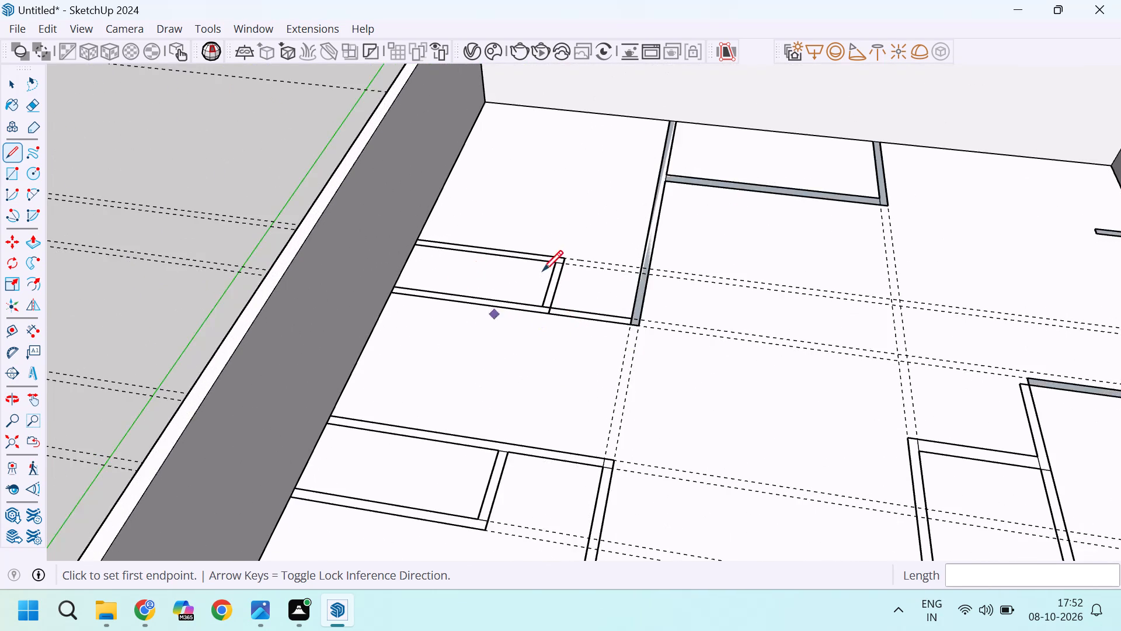
{"action": "scroll", "coordinate": [542, 271], "scroll_direction": "up", "scroll_amount": 9}
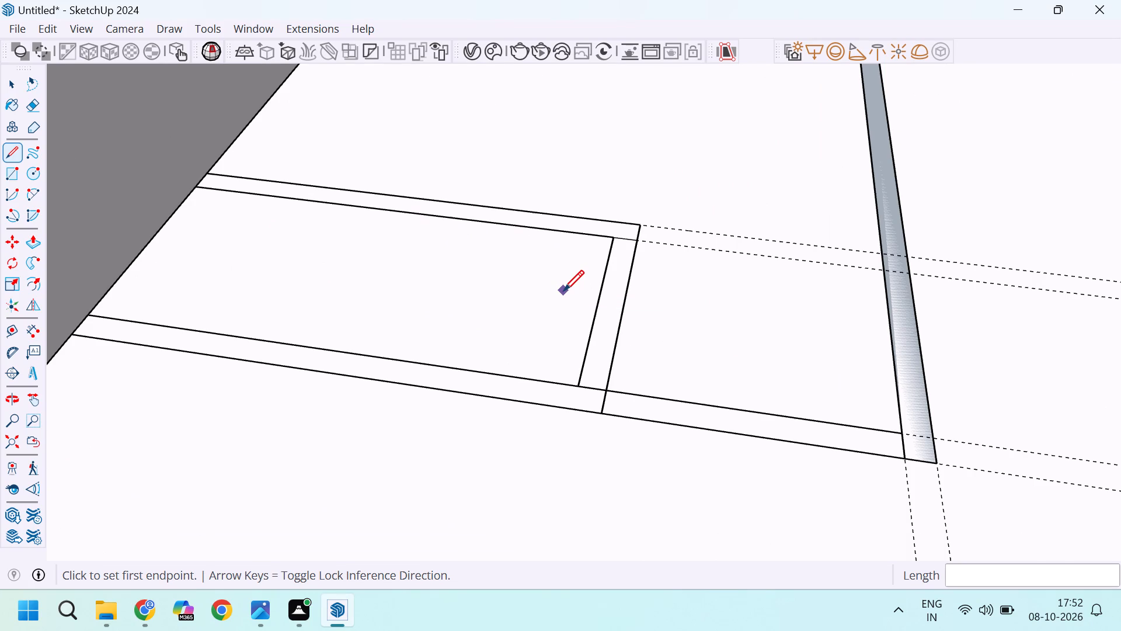
{"action": "scroll", "coordinate": [681, 351], "scroll_direction": "up", "scroll_amount": 5}
{"action": "scroll", "coordinate": [548, 364], "scroll_direction": "up", "scroll_amount": 4}
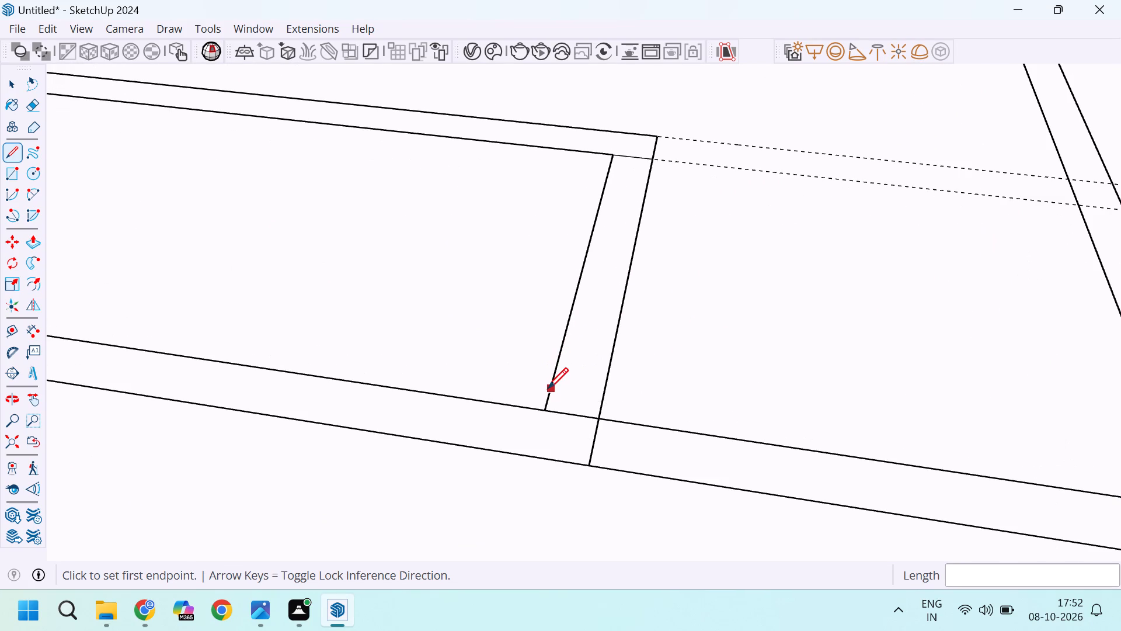
{"action": "left_click_drag", "start_coordinate": [548, 388], "coordinate": [552, 382]}
{"action": "key", "text": "r"}
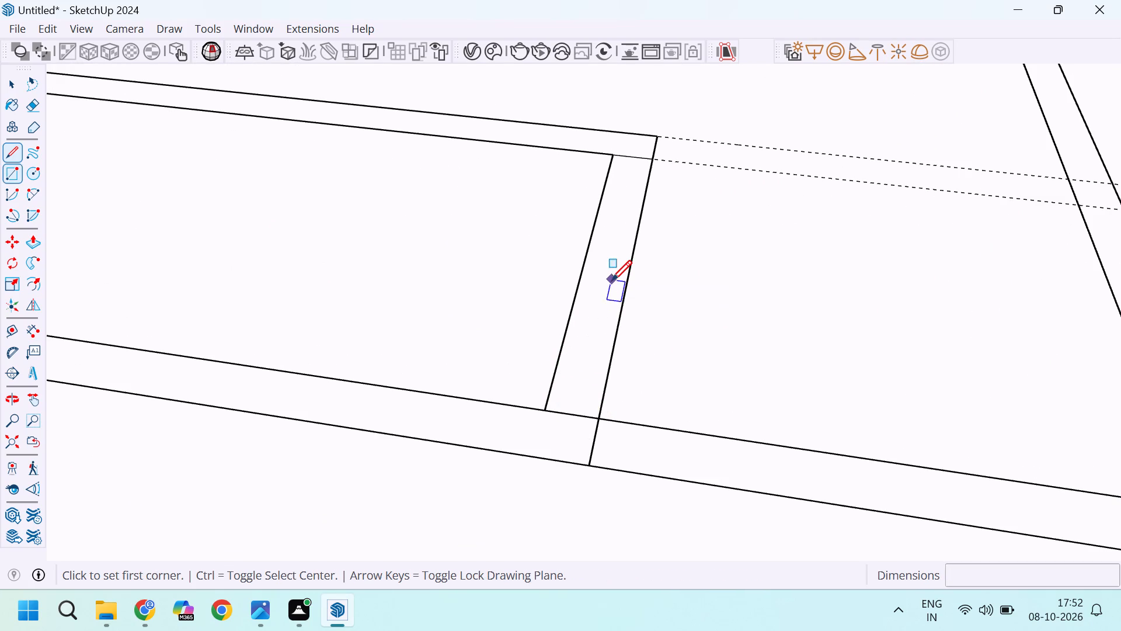
{"action": "left_click", "coordinate": [548, 387]}
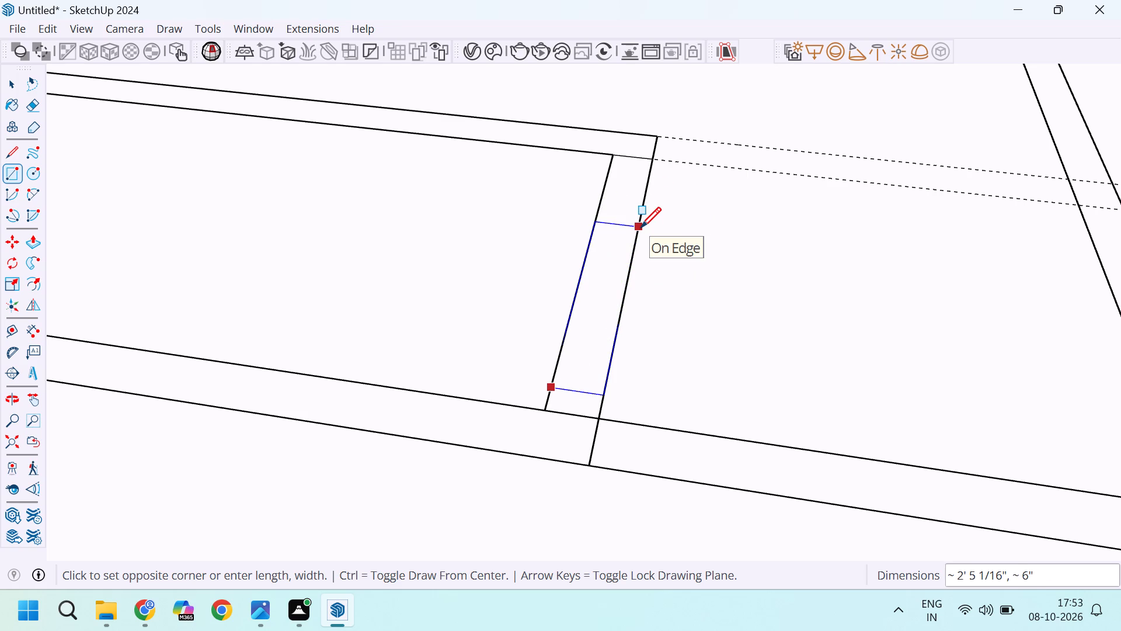
{"action": "type", "text": "2'6"}
{"action": "key", "text": "comma"}
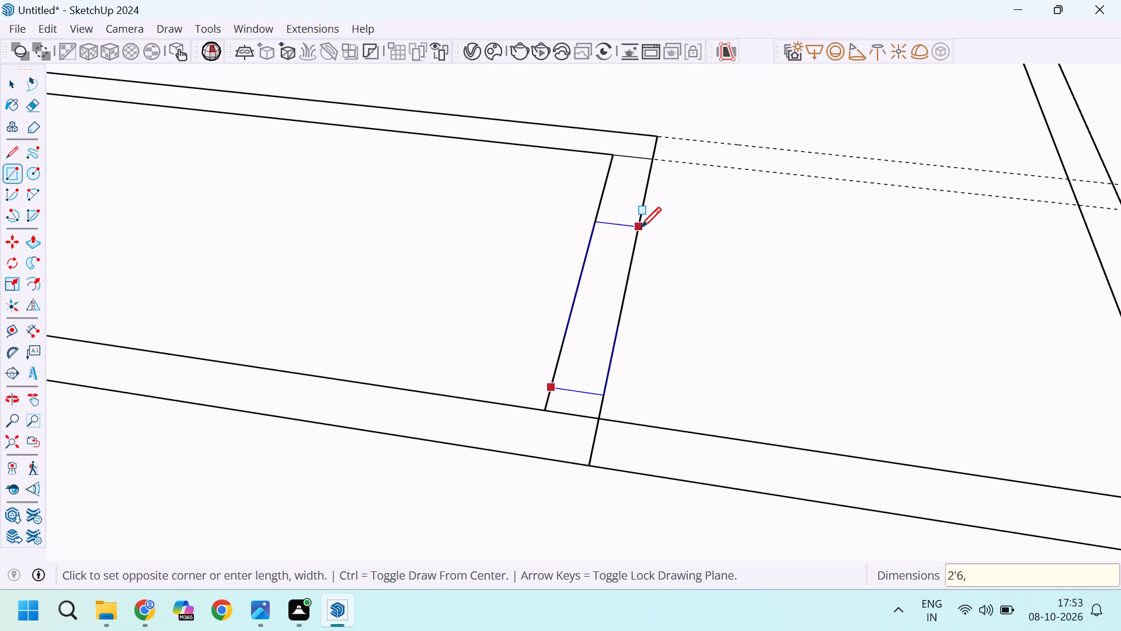
{"action": "key", "text": "6"}
{"action": "key", "text": "shift+Return"}
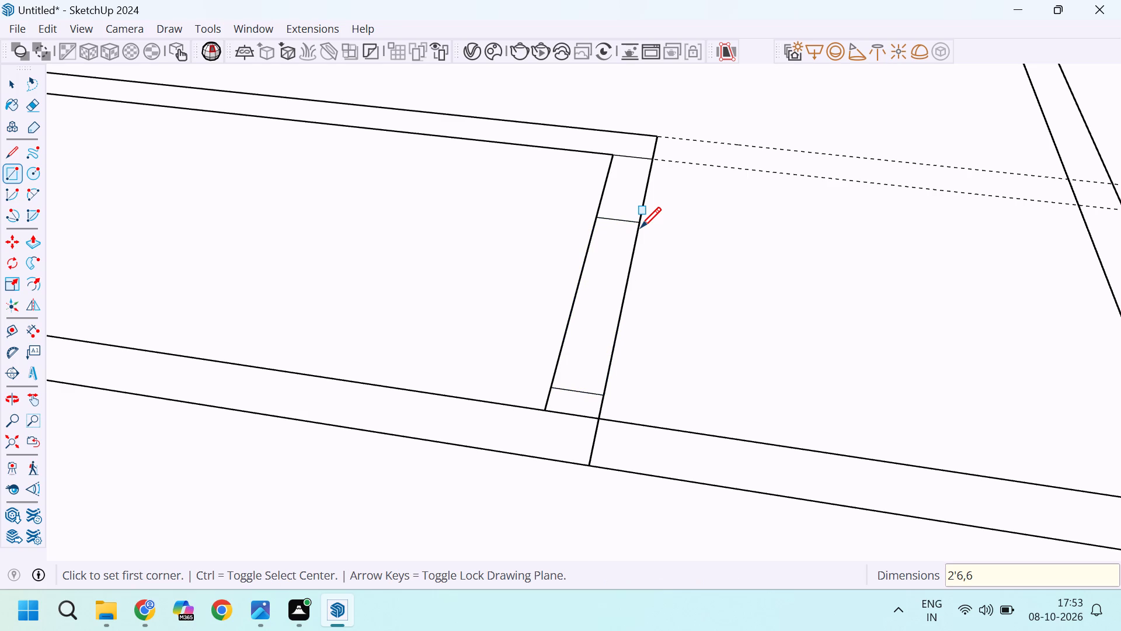
{"action": "key", "text": "space"}
Erase both long edges of the 2'6" rectangle to open a doorway gap in the short cross strip.
{"action": "scroll", "coordinate": [706, 269], "scroll_direction": "down", "scroll_amount": 4}
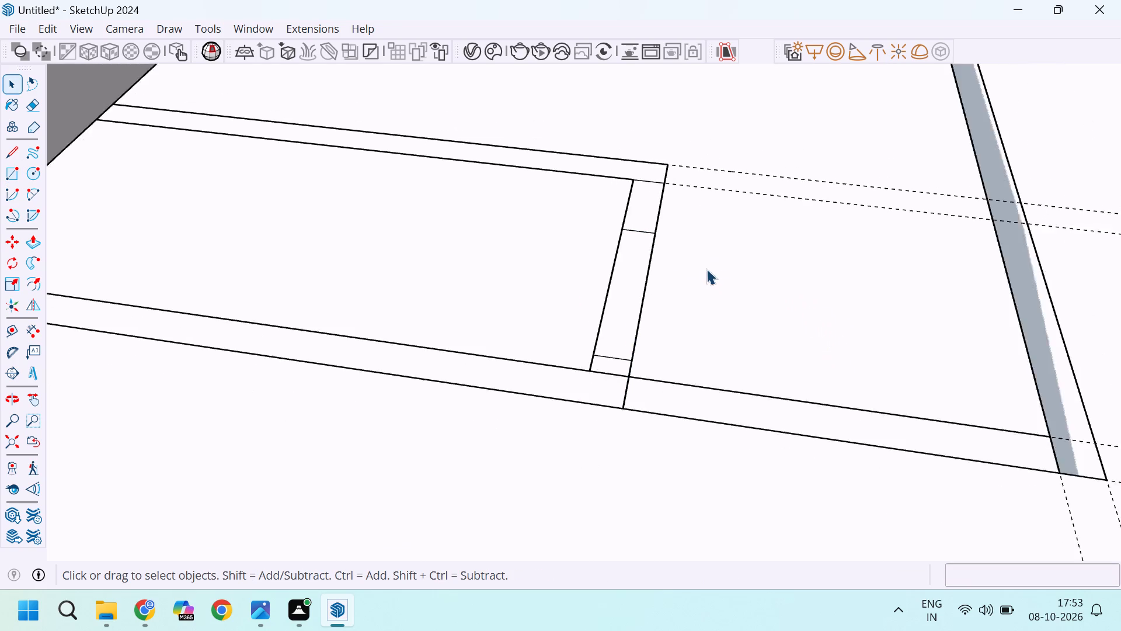
{"action": "scroll", "coordinate": [659, 287], "scroll_direction": "up", "scroll_amount": 2}
{"action": "key", "text": "e"}
{"action": "left_click_drag", "start_coordinate": [679, 301], "coordinate": [539, 259]}
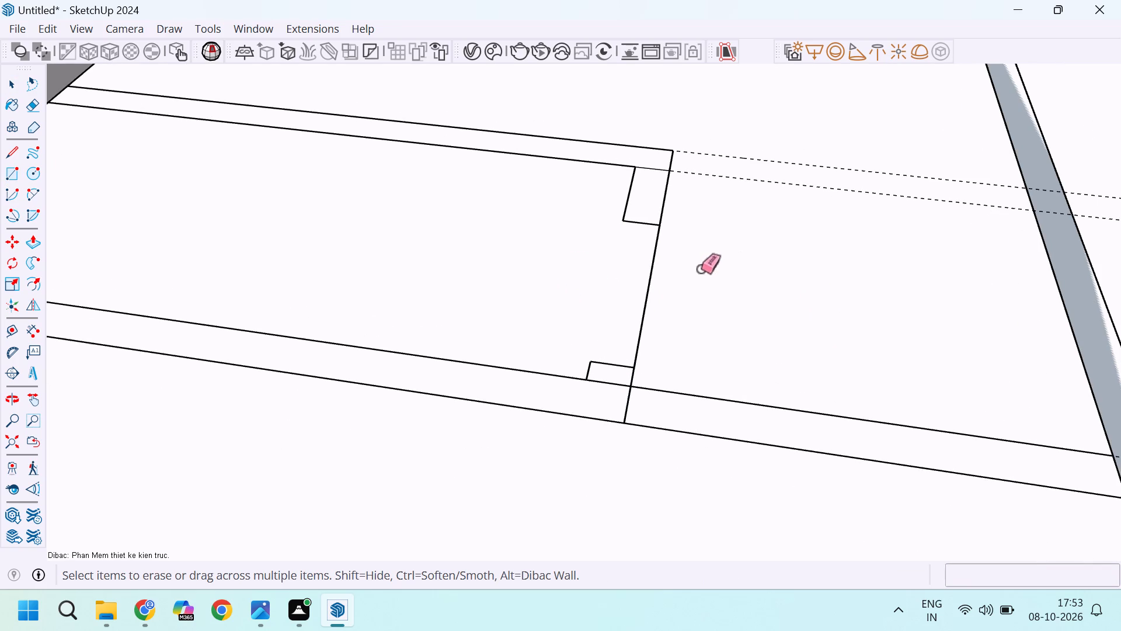
{"action": "left_click_drag", "start_coordinate": [689, 270], "coordinate": [605, 270]}
{"action": "scroll", "coordinate": [793, 300], "scroll_direction": "down", "scroll_amount": 6}
{"action": "key", "text": "space"}
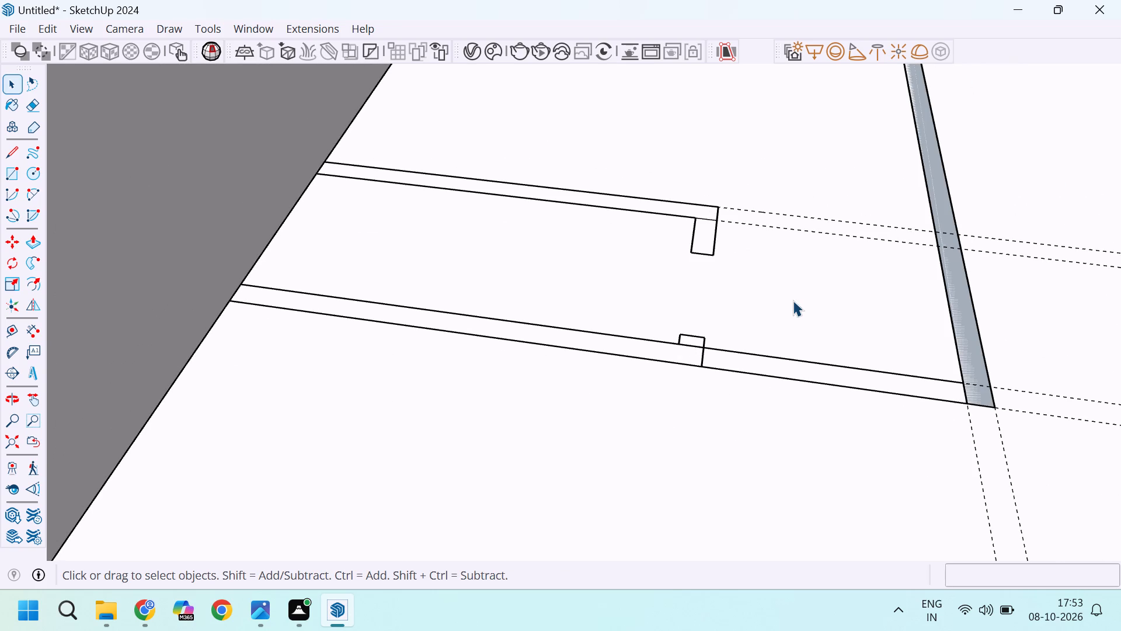
Draw a 3' by 6" rectangle in the front parallel strip, just short of its junction with the long wall strip.
{"action": "key", "text": "r"}
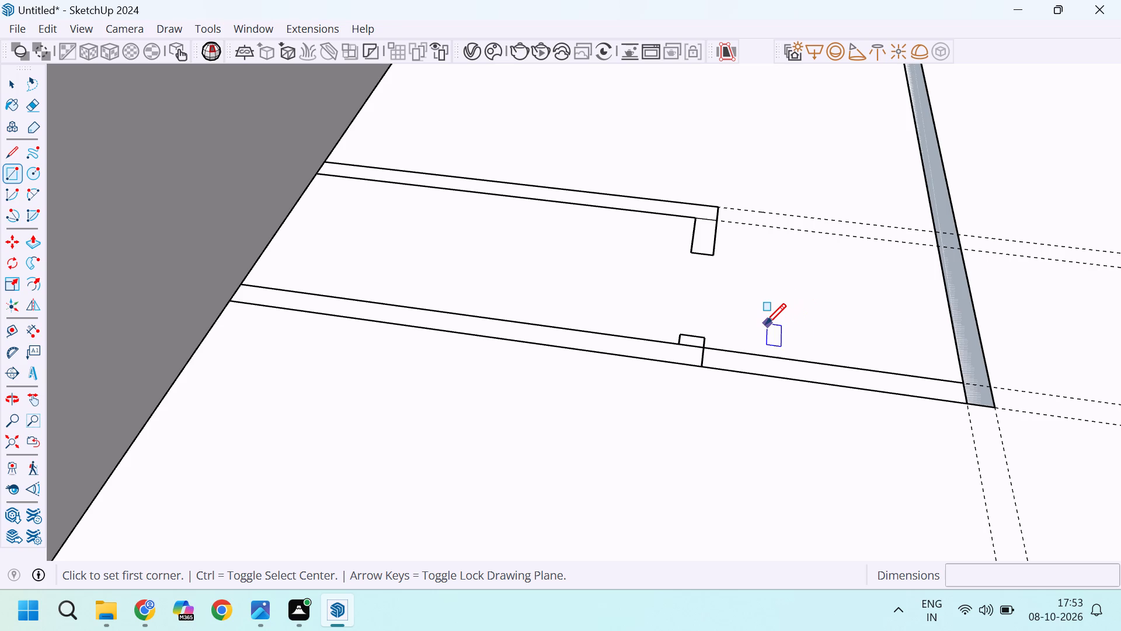
{"action": "scroll", "coordinate": [892, 390], "scroll_direction": "up", "scroll_amount": 6}
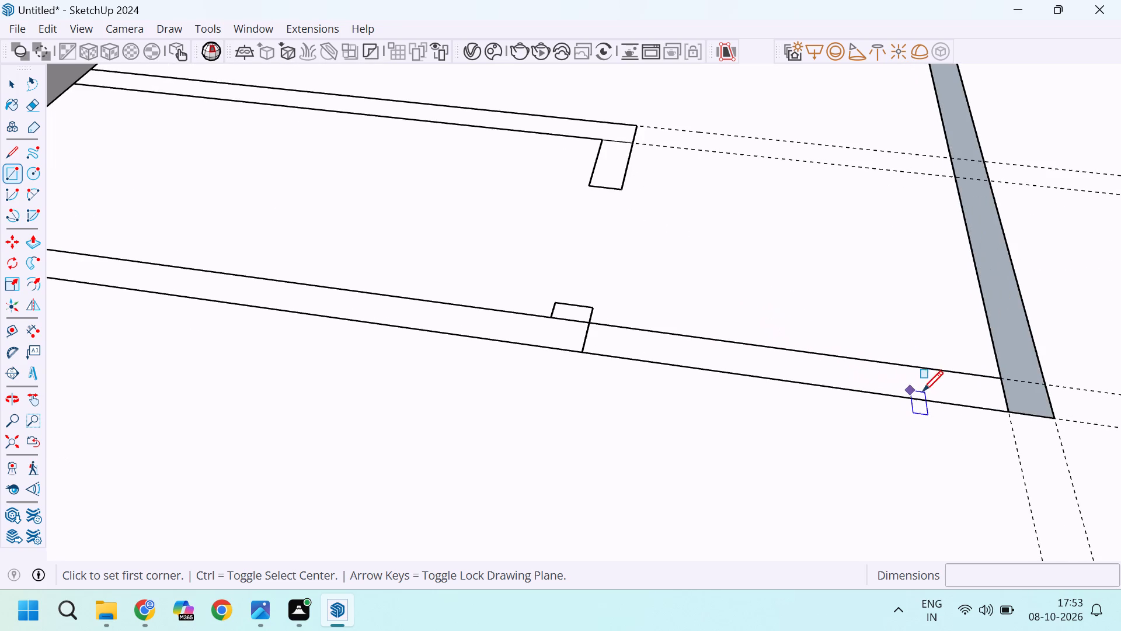
{"action": "left_click", "coordinate": [965, 405]}
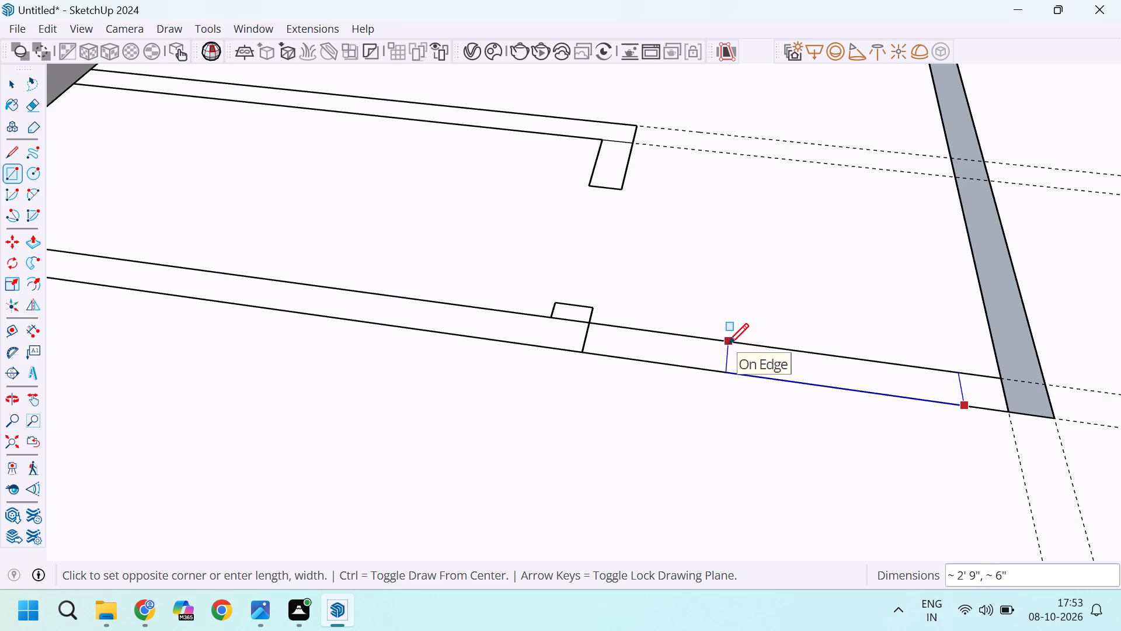
{"action": "type", "text": "3'"}
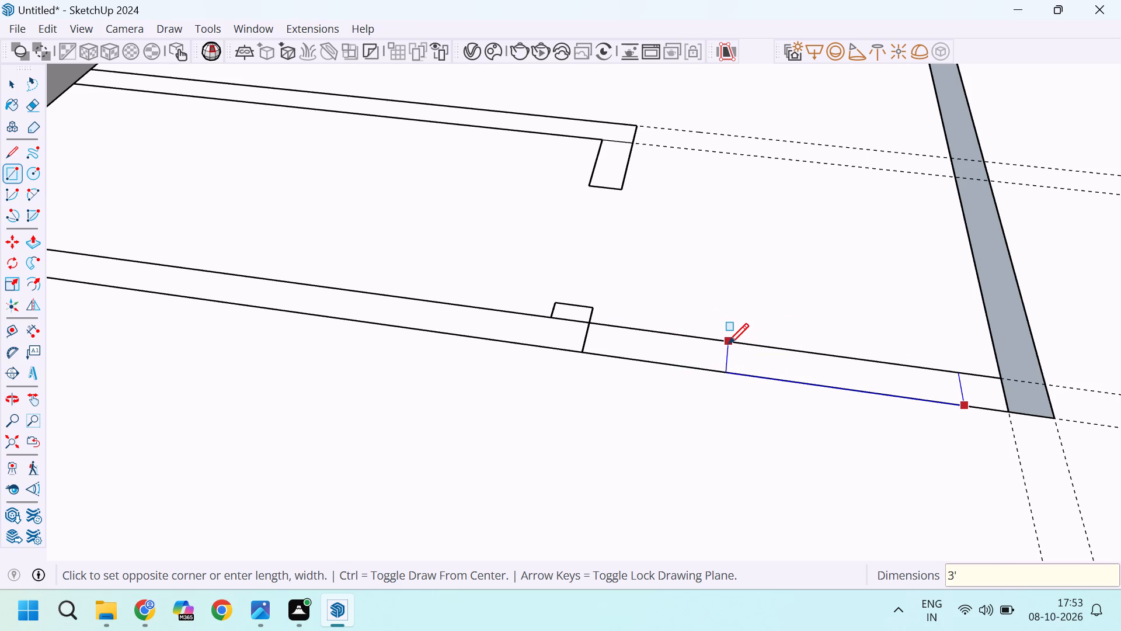
{"action": "type", "text": ",6"}
{"action": "key", "text": "Return"}
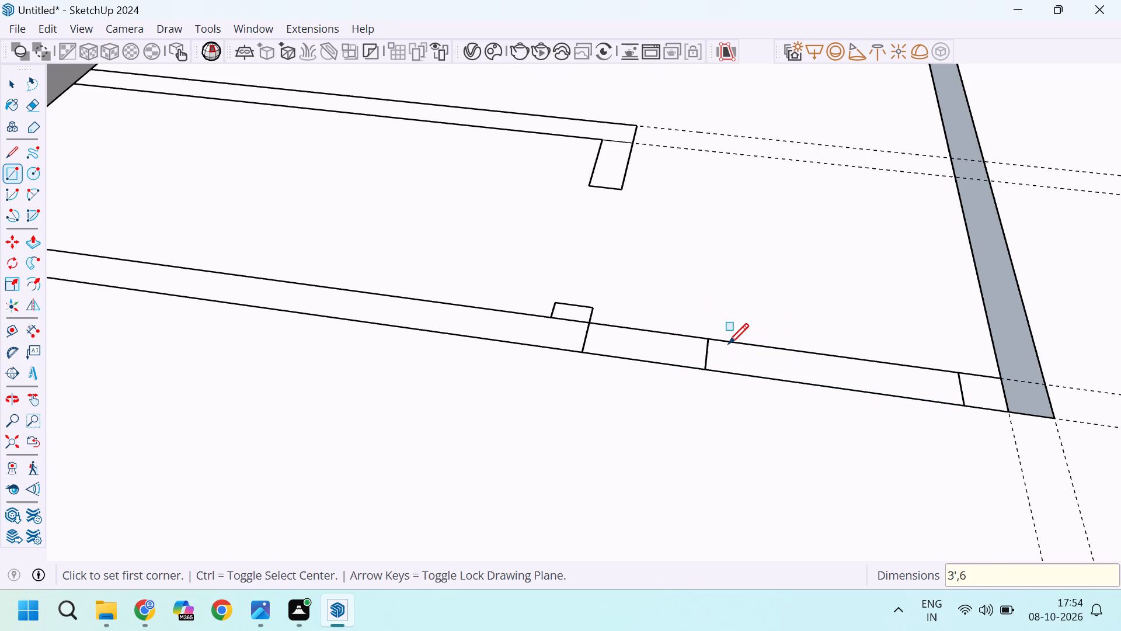
{"action": "key", "text": "space"}
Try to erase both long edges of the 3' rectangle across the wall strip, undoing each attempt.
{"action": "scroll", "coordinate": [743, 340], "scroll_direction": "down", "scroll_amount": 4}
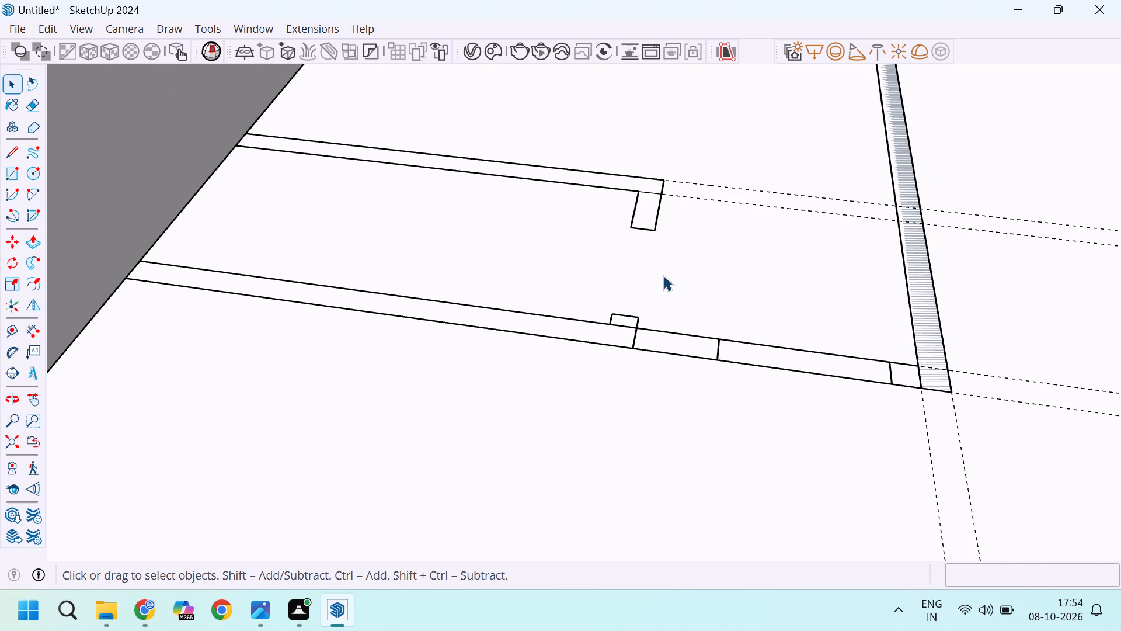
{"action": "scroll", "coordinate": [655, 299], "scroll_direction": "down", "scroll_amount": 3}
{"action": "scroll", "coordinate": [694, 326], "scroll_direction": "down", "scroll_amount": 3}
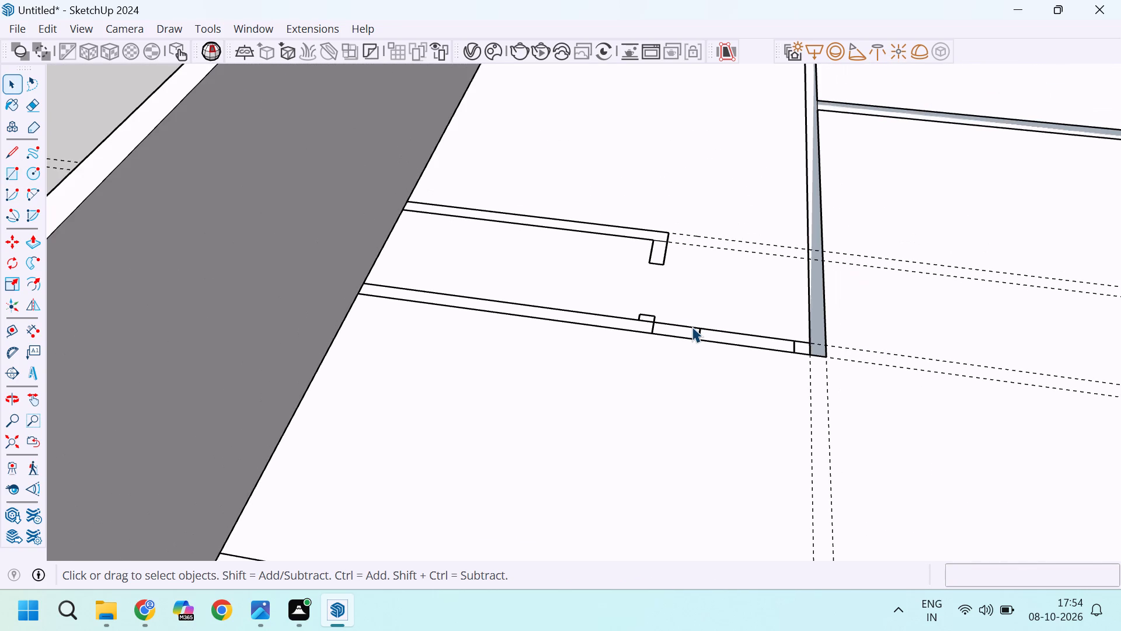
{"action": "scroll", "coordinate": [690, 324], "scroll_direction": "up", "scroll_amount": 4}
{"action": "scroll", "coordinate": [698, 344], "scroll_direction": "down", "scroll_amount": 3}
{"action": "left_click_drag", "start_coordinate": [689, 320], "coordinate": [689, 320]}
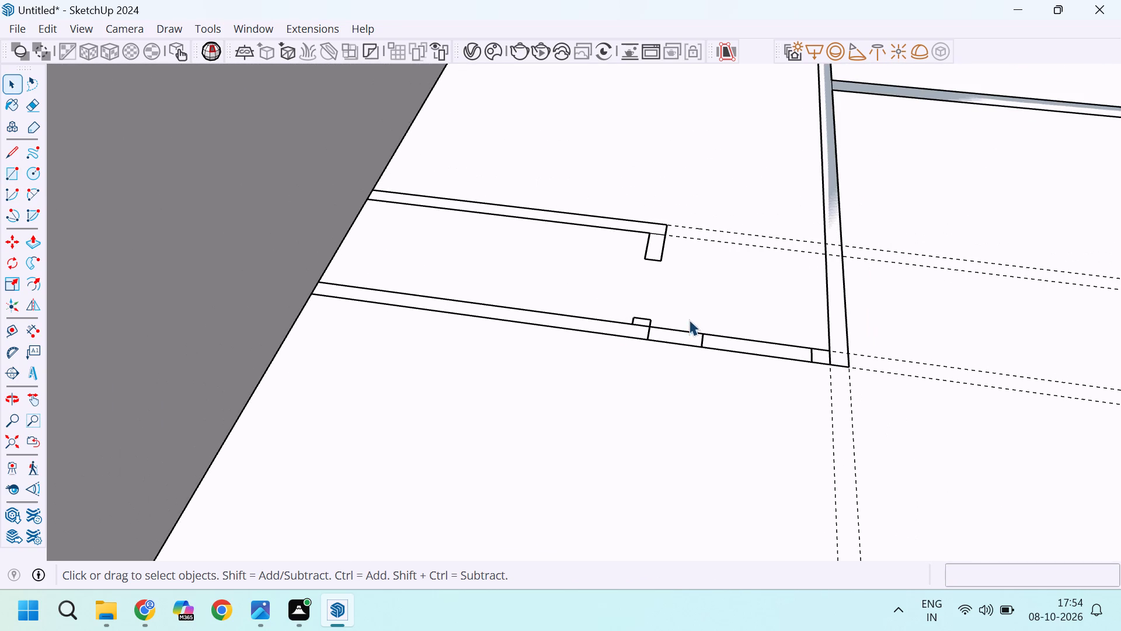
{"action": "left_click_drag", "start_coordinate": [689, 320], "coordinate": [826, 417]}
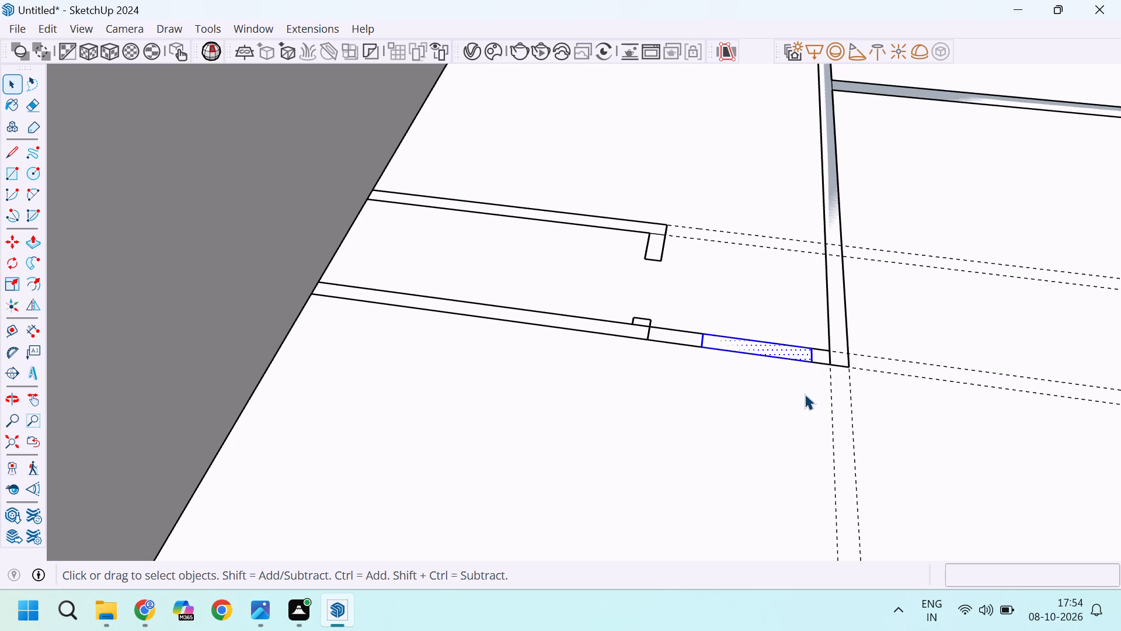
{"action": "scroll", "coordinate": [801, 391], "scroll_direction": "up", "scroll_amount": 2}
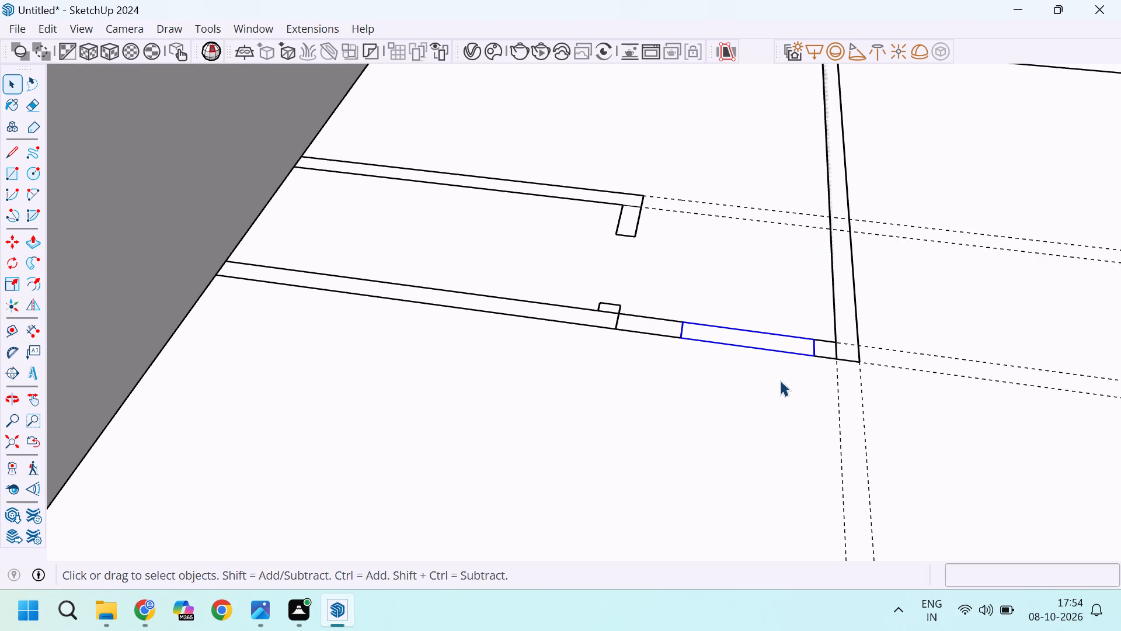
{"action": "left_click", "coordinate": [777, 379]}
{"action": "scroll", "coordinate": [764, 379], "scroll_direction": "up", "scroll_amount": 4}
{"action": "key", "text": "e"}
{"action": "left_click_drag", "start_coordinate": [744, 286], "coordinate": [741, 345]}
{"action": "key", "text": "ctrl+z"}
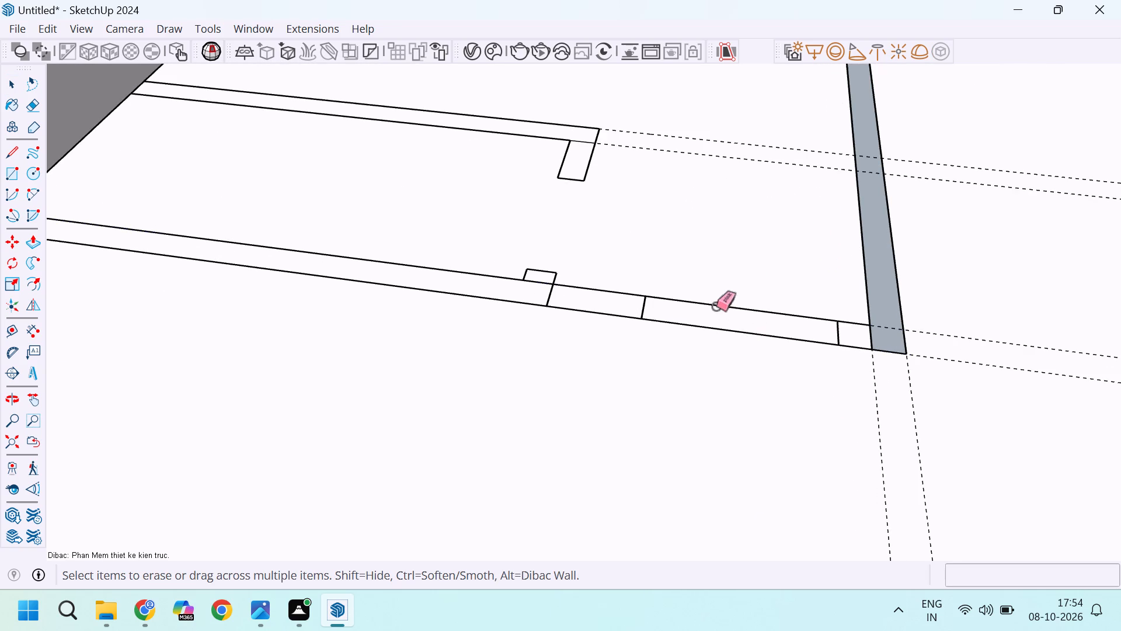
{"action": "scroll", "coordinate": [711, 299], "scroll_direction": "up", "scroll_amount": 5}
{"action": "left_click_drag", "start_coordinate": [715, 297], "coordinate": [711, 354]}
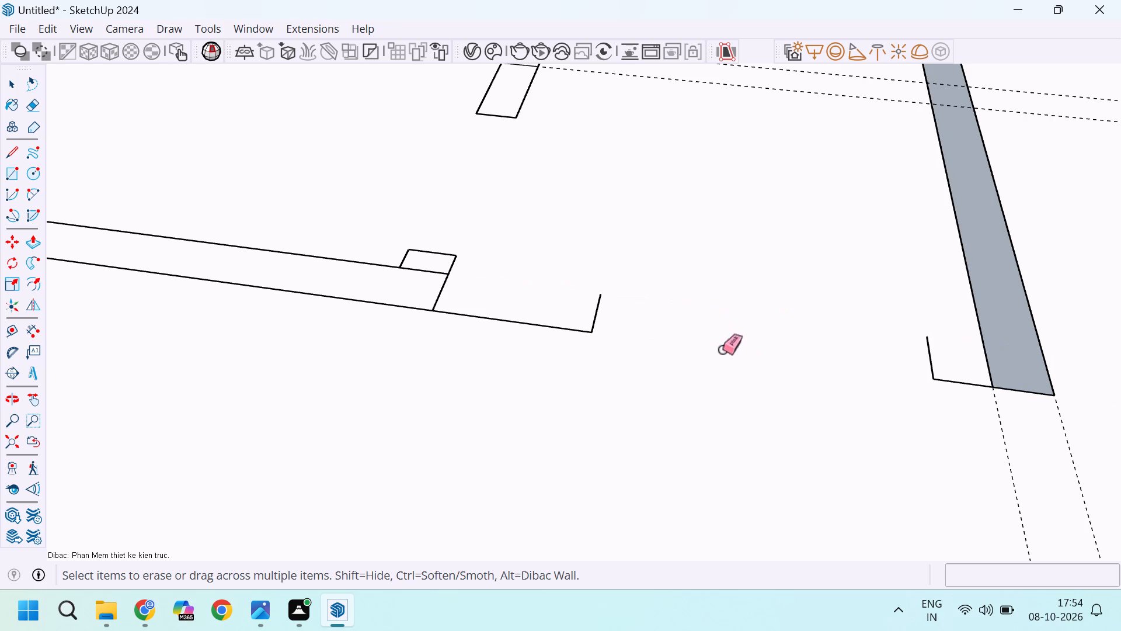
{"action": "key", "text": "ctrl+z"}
Delete the front strip's inner edge between the short cross strip and the long wall strip, including the overlapping 3' segment.
{"action": "scroll", "coordinate": [729, 321], "scroll_direction": "up", "scroll_amount": 5}
{"action": "key", "text": "space"}
{"action": "left_click", "coordinate": [723, 298]}
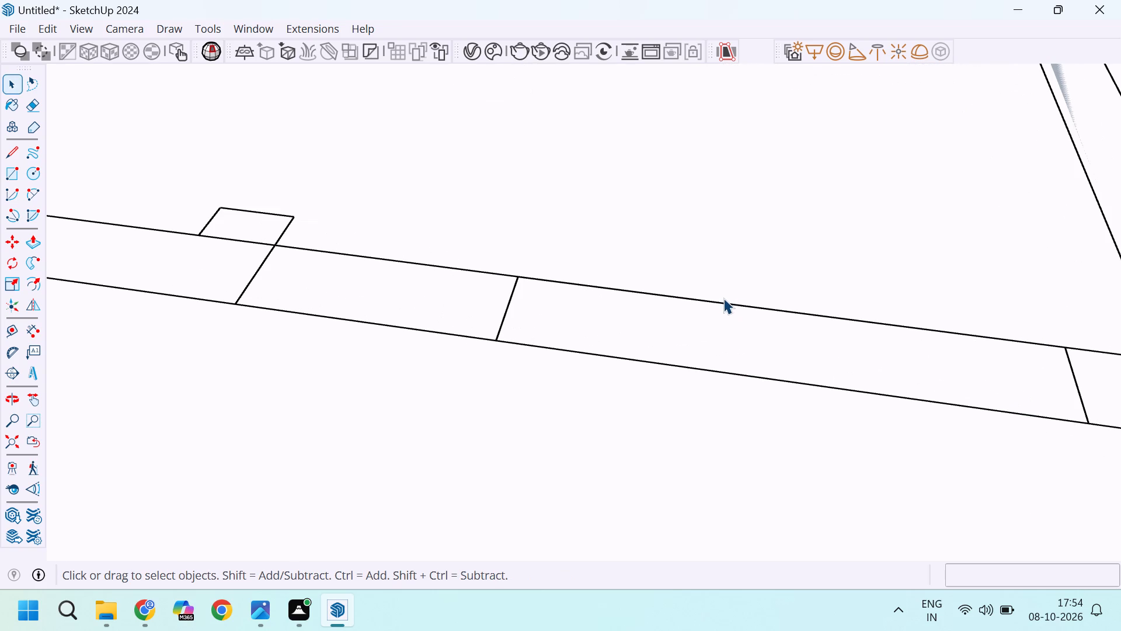
{"action": "left_click", "coordinate": [684, 306]}
{"action": "left_click", "coordinate": [683, 296]}
{"action": "scroll", "coordinate": [534, 304], "scroll_direction": "down", "scroll_amount": 4}
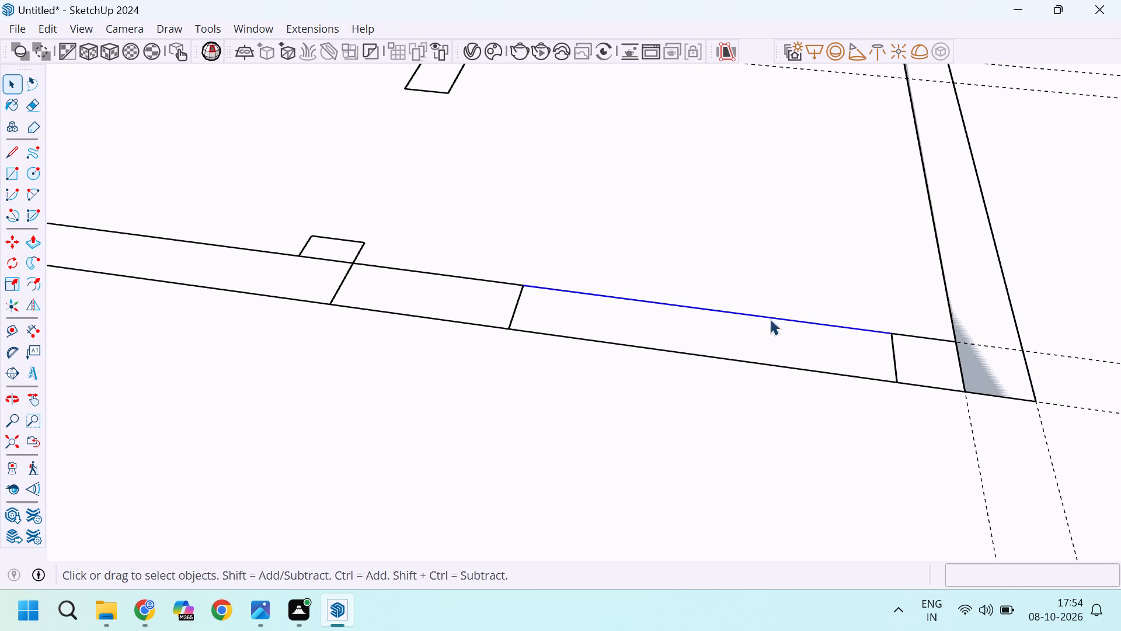
{"action": "left_click", "coordinate": [761, 287]}
{"action": "left_click", "coordinate": [723, 310]}
{"action": "key", "text": "Delete"}
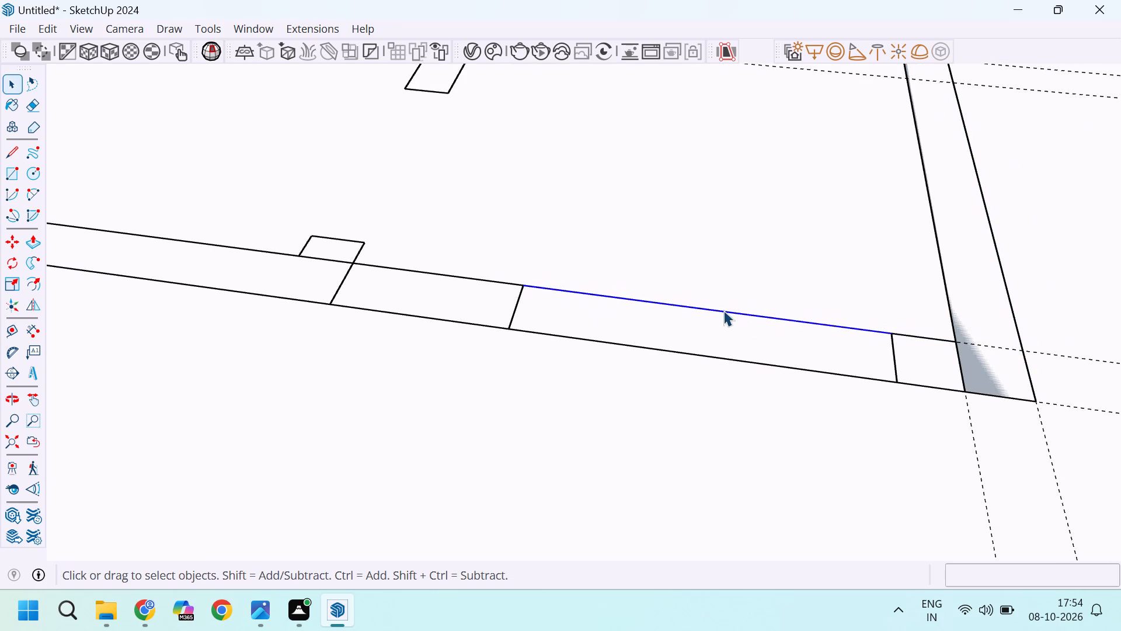
{"action": "double_click", "coordinate": [722, 310]}
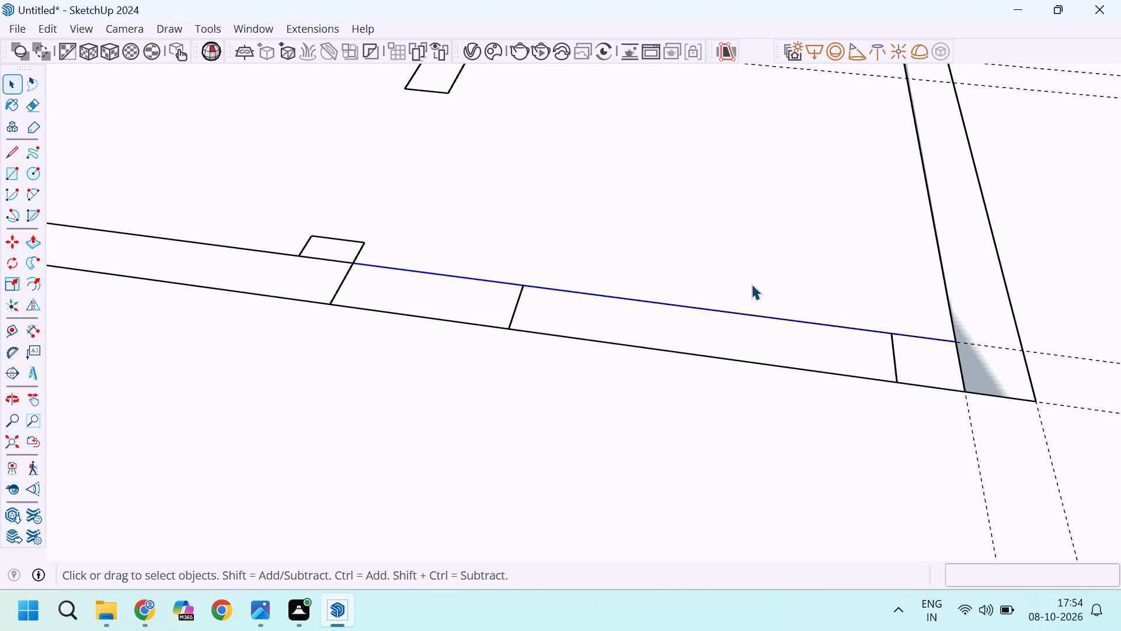
{"action": "left_click", "coordinate": [751, 284]}
{"action": "scroll", "coordinate": [718, 317], "scroll_direction": "down", "scroll_amount": 4}
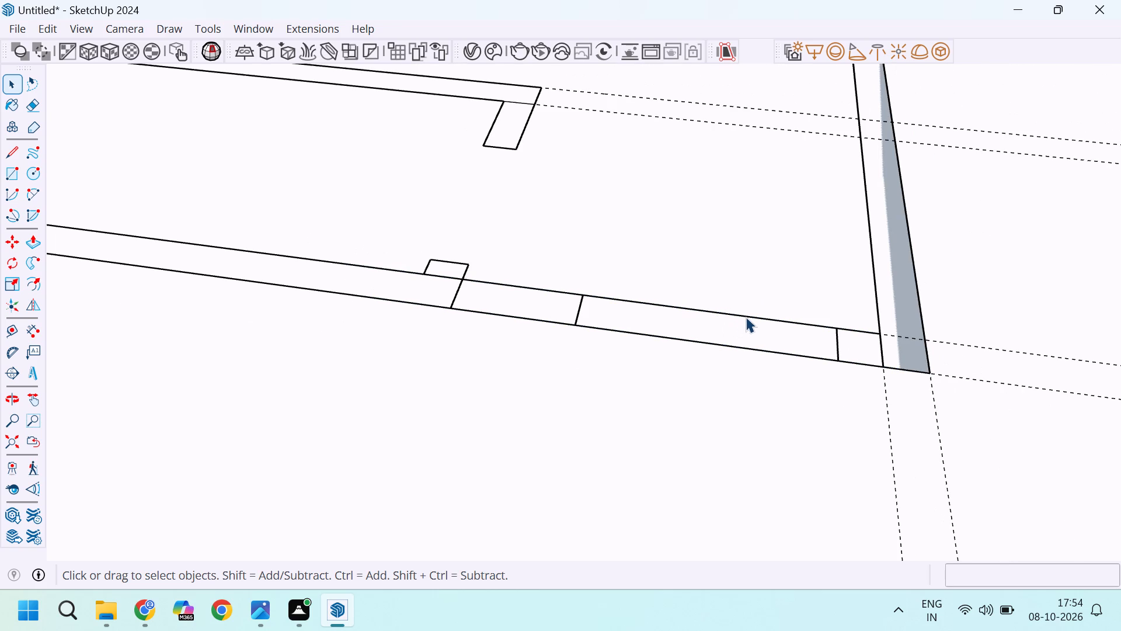
{"action": "left_click", "coordinate": [746, 317]}
{"action": "key", "text": "Delete"}
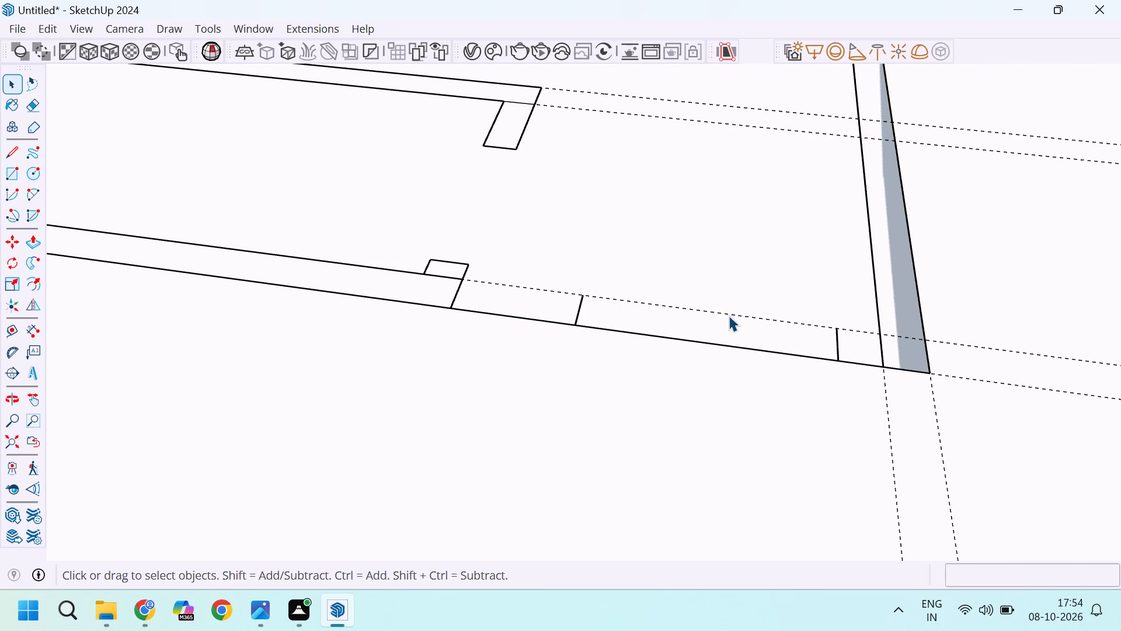
Redraw the inner edge on each side of the 3' opening, to the cross strip's corner and to the long wall strip.
{"action": "key", "text": "l"}
{"action": "scroll", "coordinate": [607, 294], "scroll_direction": "up", "scroll_amount": 4}
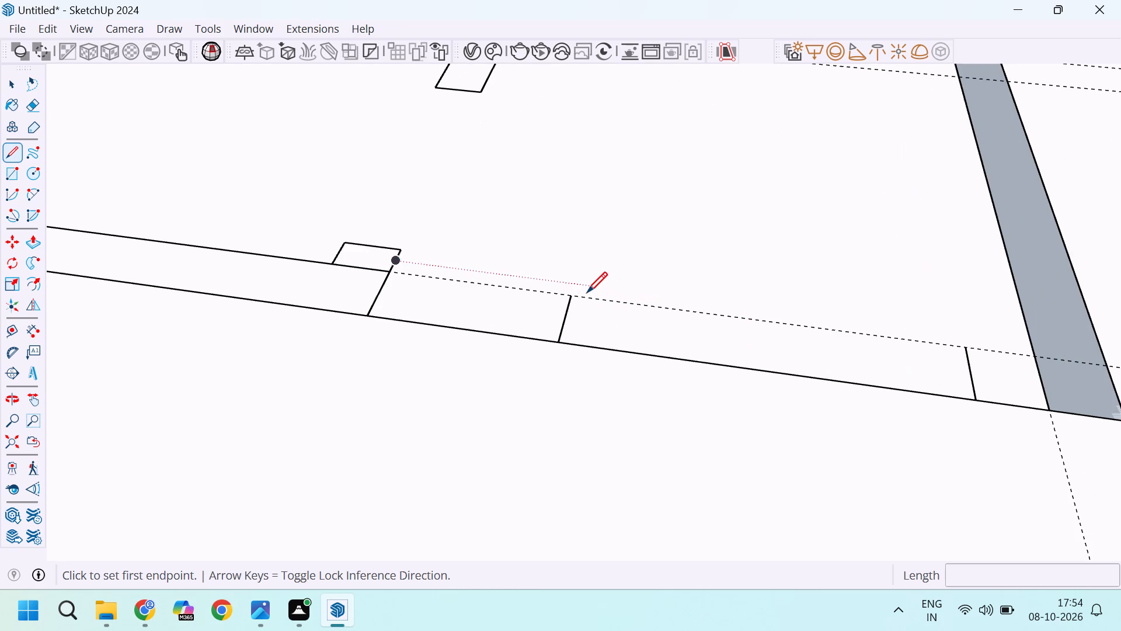
{"action": "left_click", "coordinate": [565, 297]}
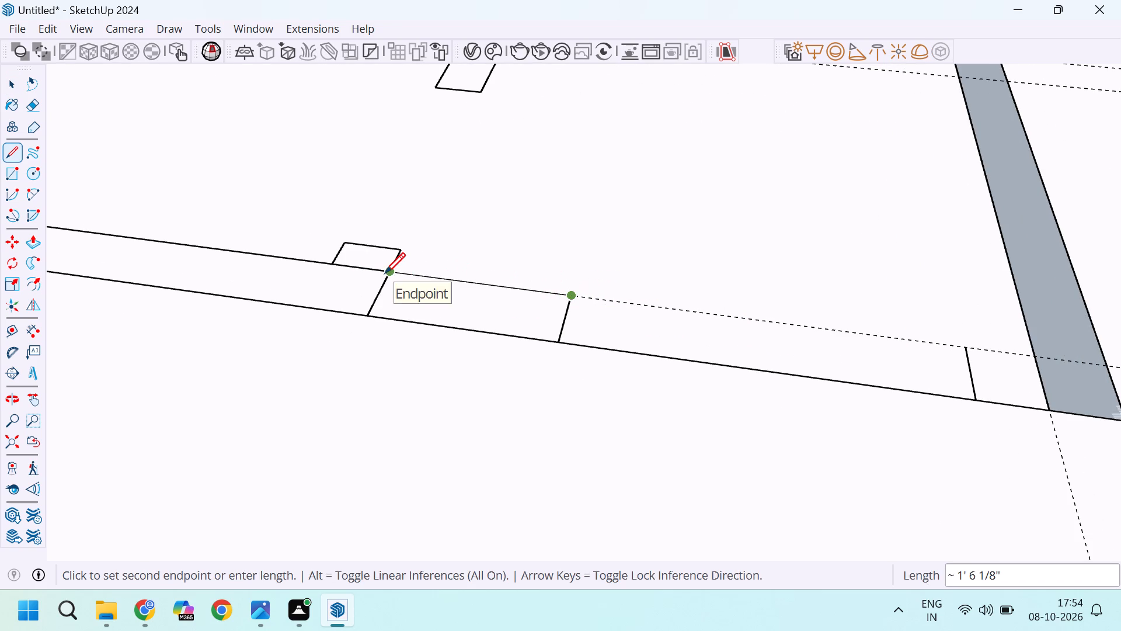
{"action": "left_click", "coordinate": [385, 273]}
{"action": "key", "text": "Escape"}
{"action": "scroll", "coordinate": [553, 286], "scroll_direction": "down", "scroll_amount": 5}
{"action": "scroll", "coordinate": [833, 315], "scroll_direction": "up", "scroll_amount": 2}
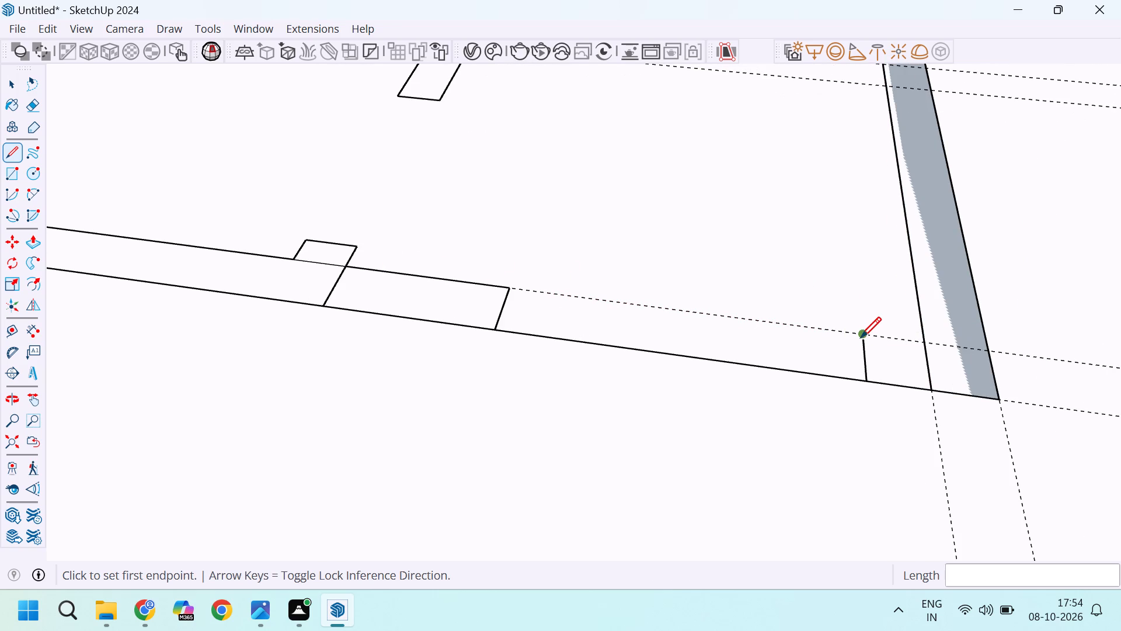
{"action": "left_click", "coordinate": [865, 337]}
{"action": "left_click", "coordinate": [922, 340]}
{"action": "key", "text": "Escape"}
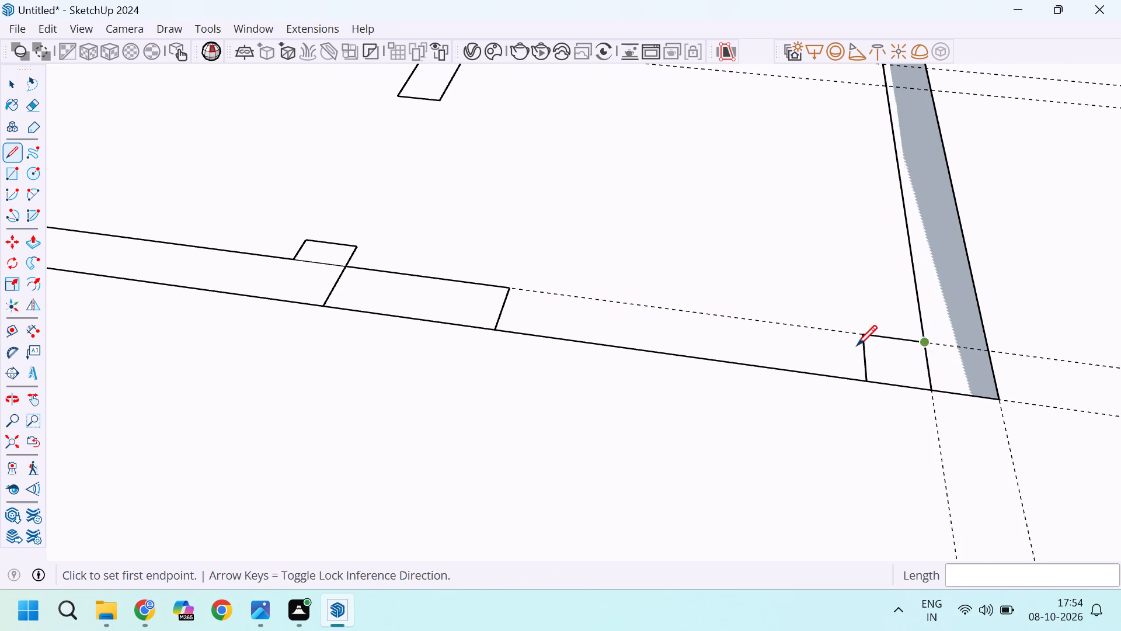
Erase the remaining long edge across the 3' opening to leave a doorway gap in the wall strip.
{"action": "scroll", "coordinate": [793, 336], "scroll_direction": "down", "scroll_amount": 4}
{"action": "key", "text": "e"}
{"action": "left_click_drag", "start_coordinate": [720, 332], "coordinate": [716, 367]}
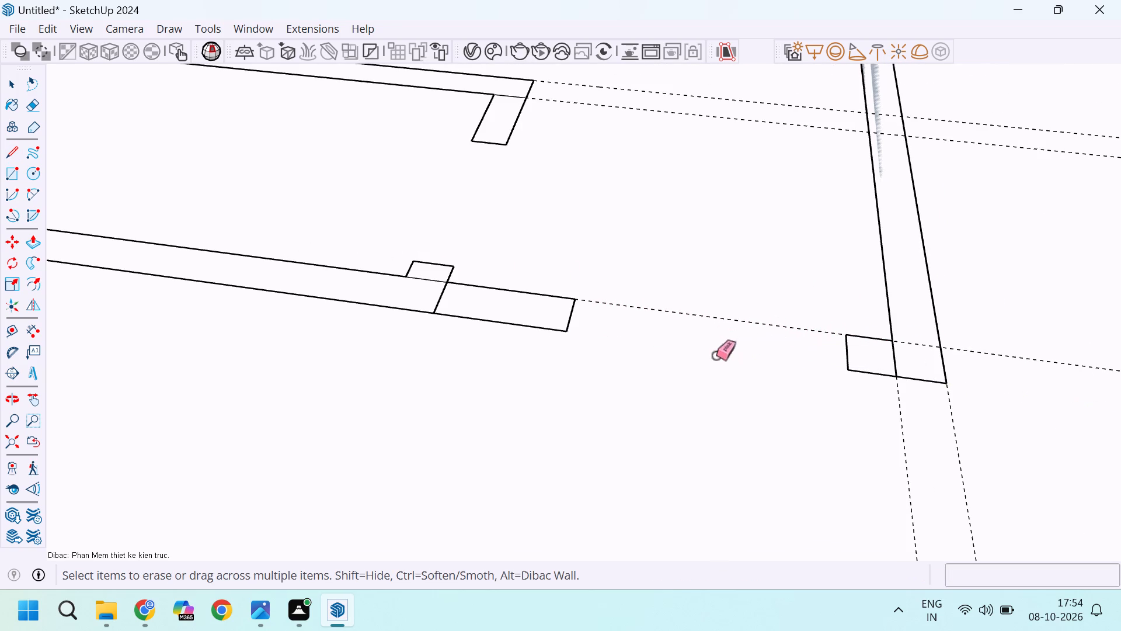
{"action": "scroll", "coordinate": [716, 355], "scroll_direction": "down", "scroll_amount": 9}
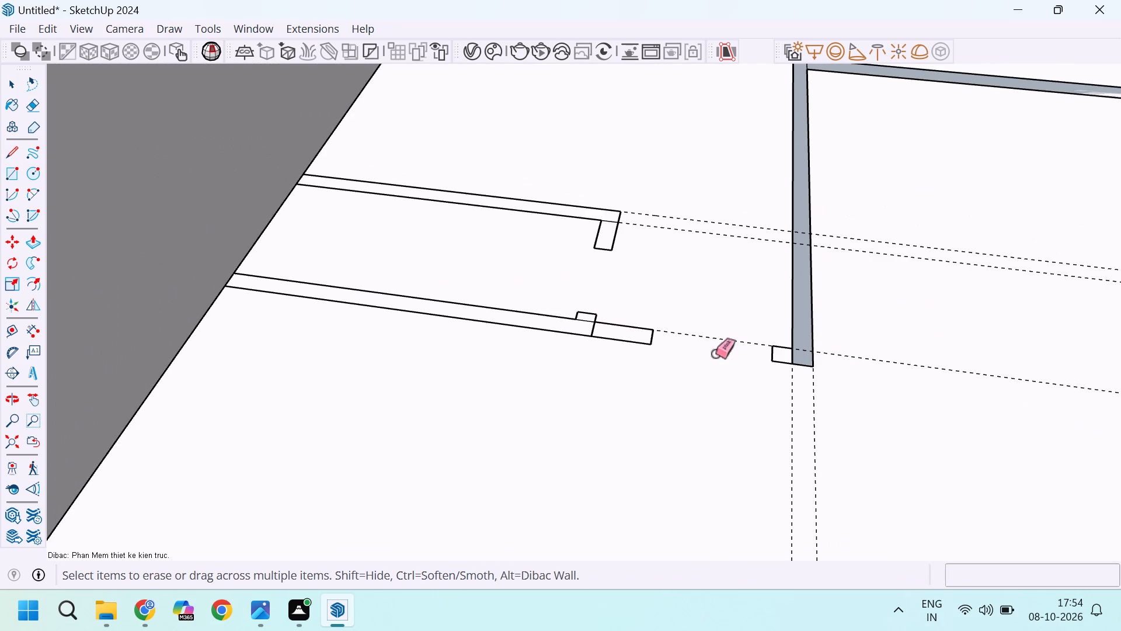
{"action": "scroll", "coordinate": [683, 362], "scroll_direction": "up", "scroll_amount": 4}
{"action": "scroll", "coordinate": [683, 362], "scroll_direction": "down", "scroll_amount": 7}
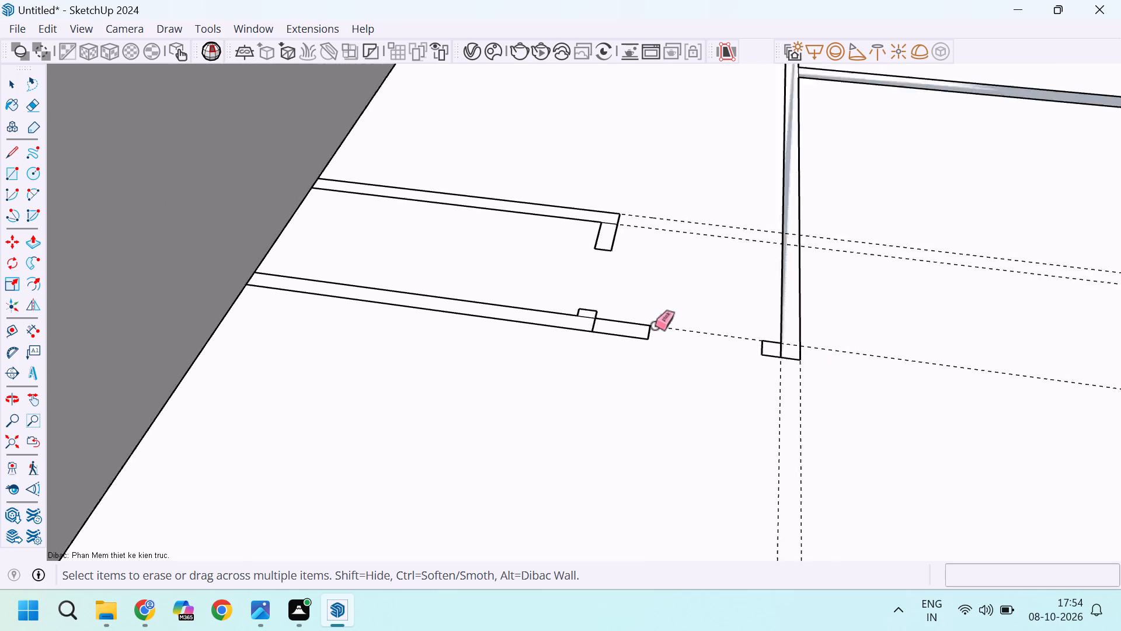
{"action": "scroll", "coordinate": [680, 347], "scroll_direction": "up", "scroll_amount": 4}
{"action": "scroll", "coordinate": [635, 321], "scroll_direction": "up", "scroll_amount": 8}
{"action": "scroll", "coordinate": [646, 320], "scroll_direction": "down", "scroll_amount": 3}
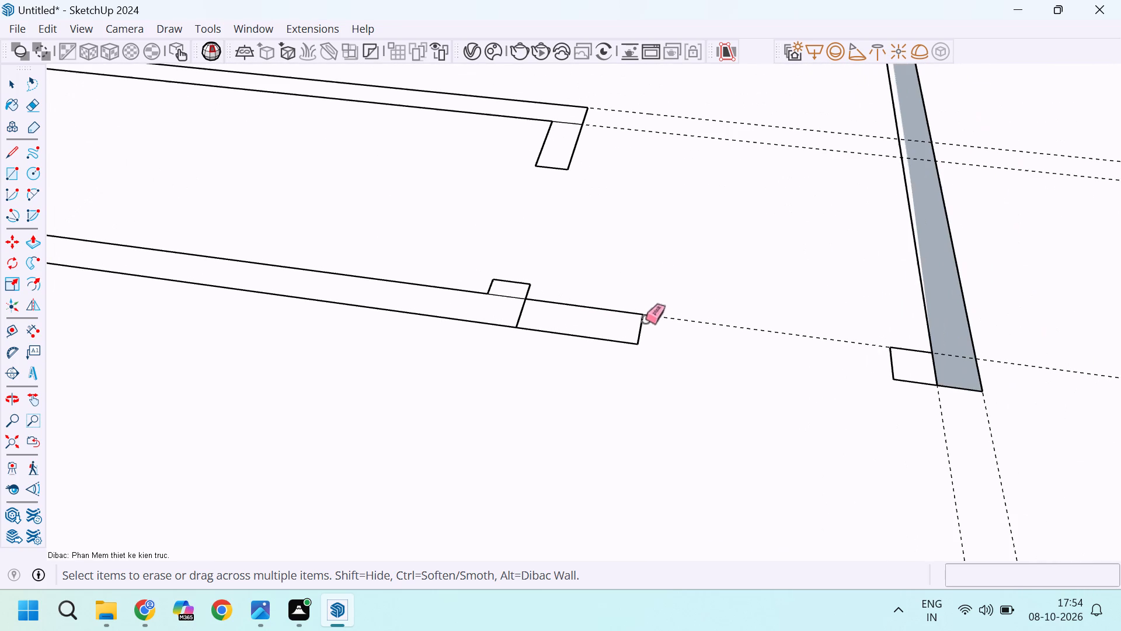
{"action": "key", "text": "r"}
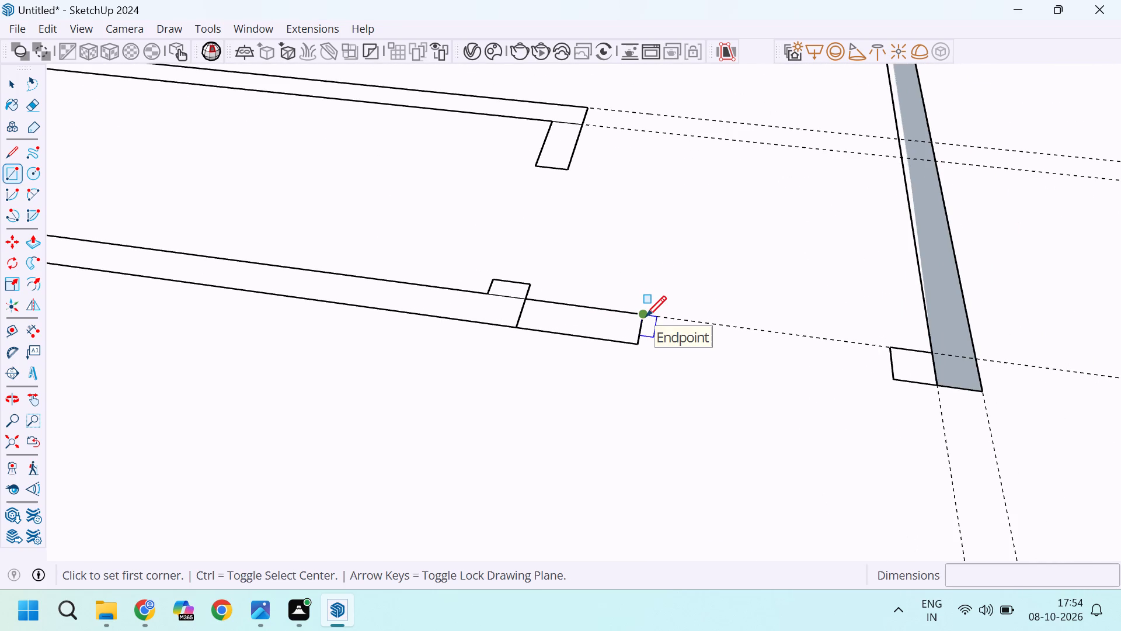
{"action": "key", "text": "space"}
Copy both end edges of the 3' doorway gap about 10' along the green axis onto the next parallel wall strip.
{"action": "scroll", "coordinate": [650, 314], "scroll_direction": "down", "scroll_amount": 3}
{"action": "left_click_drag", "start_coordinate": [621, 287], "coordinate": [816, 415]}
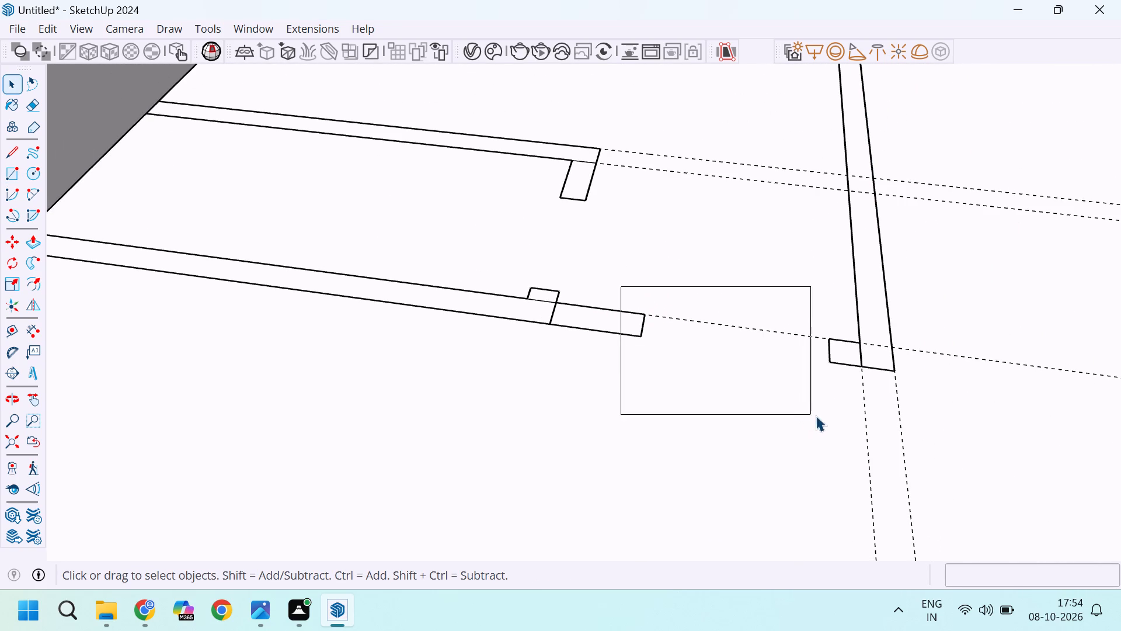
{"action": "left_click_drag", "start_coordinate": [816, 415], "coordinate": [841, 432]}
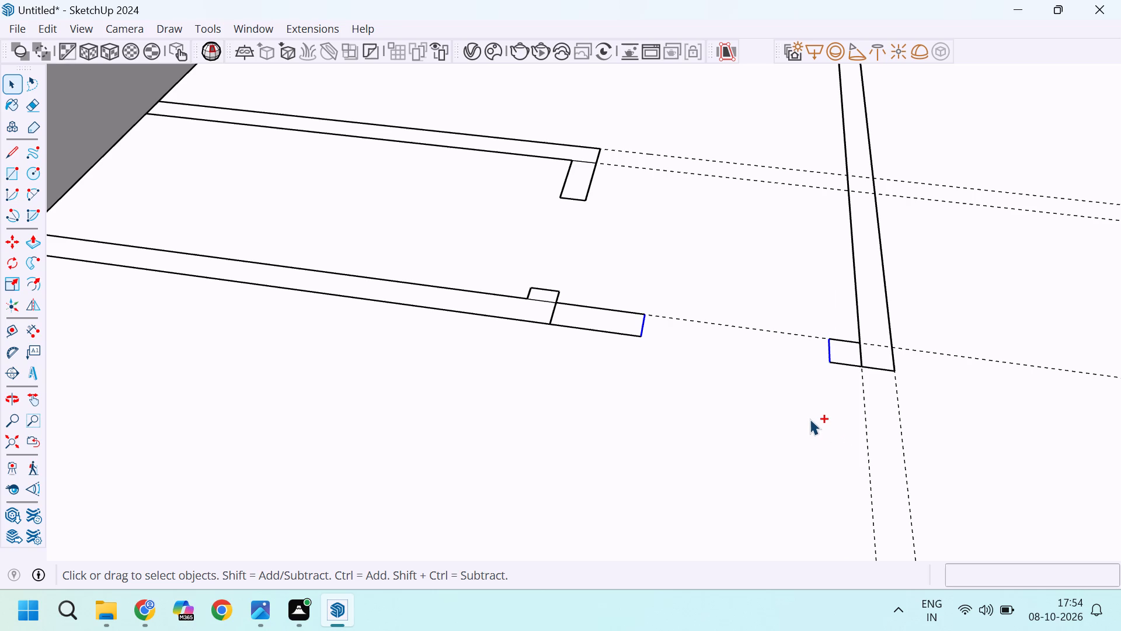
{"action": "key", "text": "m"}
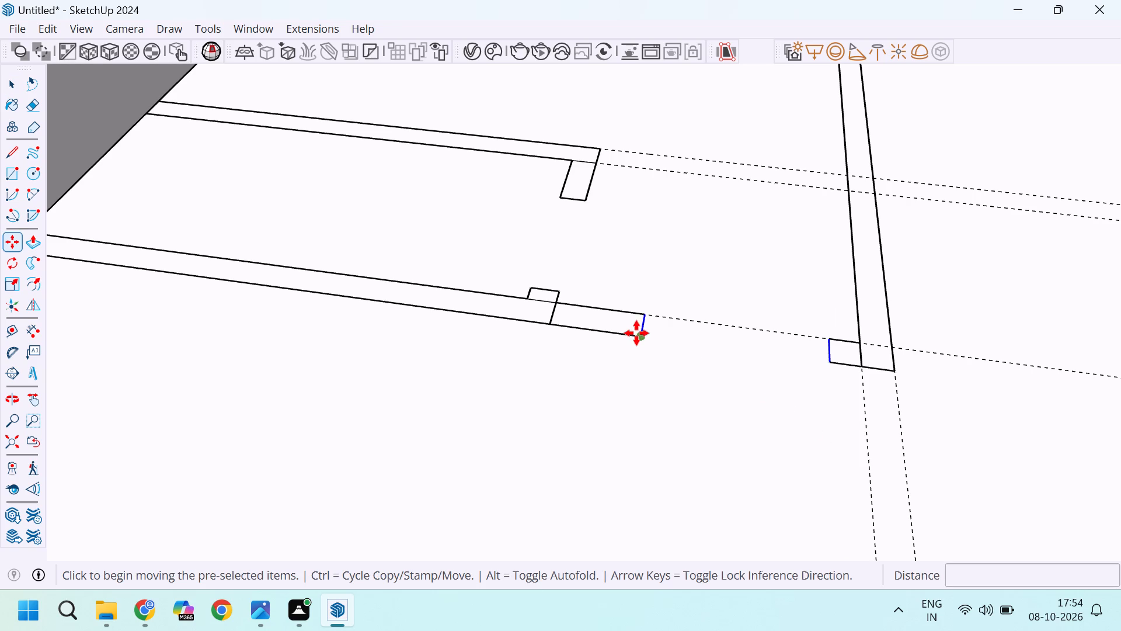
{"action": "left_click", "coordinate": [639, 334]}
{"action": "scroll", "coordinate": [639, 334], "scroll_direction": "down", "scroll_amount": 6}
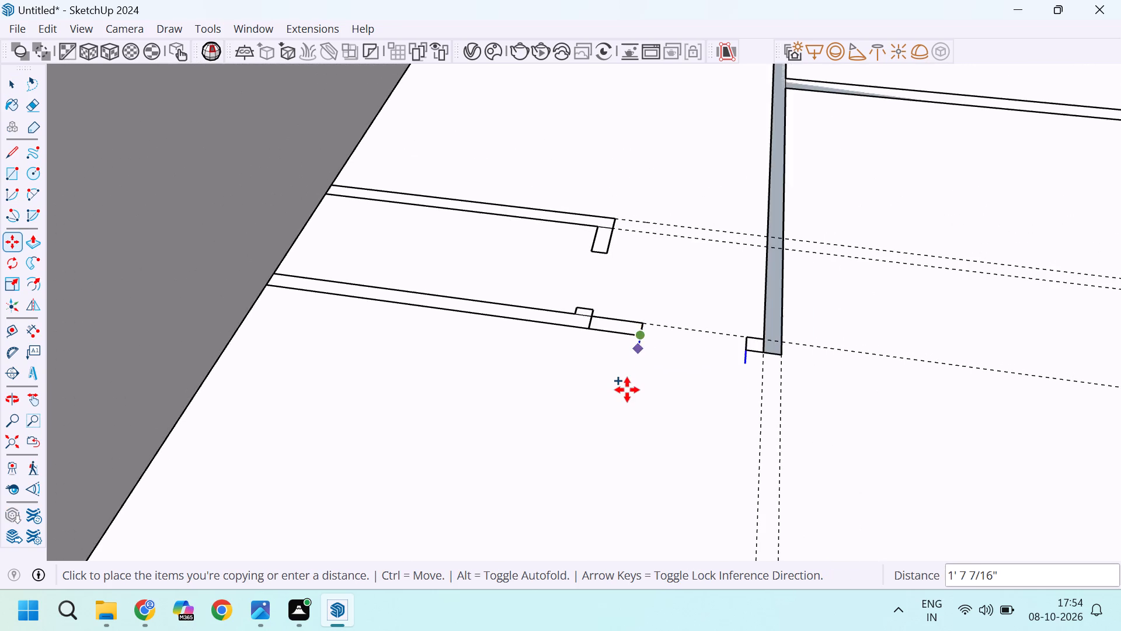
{"action": "scroll", "coordinate": [627, 390], "scroll_direction": "down", "scroll_amount": 9}
{"action": "scroll", "coordinate": [624, 445], "scroll_direction": "up", "scroll_amount": 10}
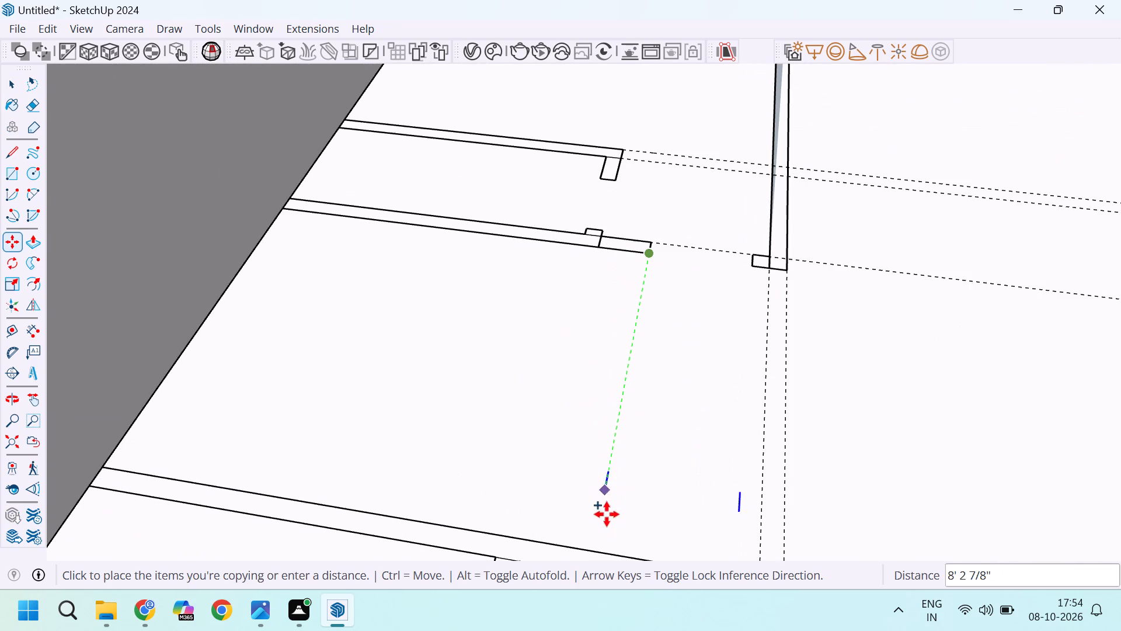
{"action": "scroll", "coordinate": [604, 538], "scroll_direction": "down", "scroll_amount": 5}
{"action": "scroll", "coordinate": [619, 463], "scroll_direction": "down", "scroll_amount": 3}
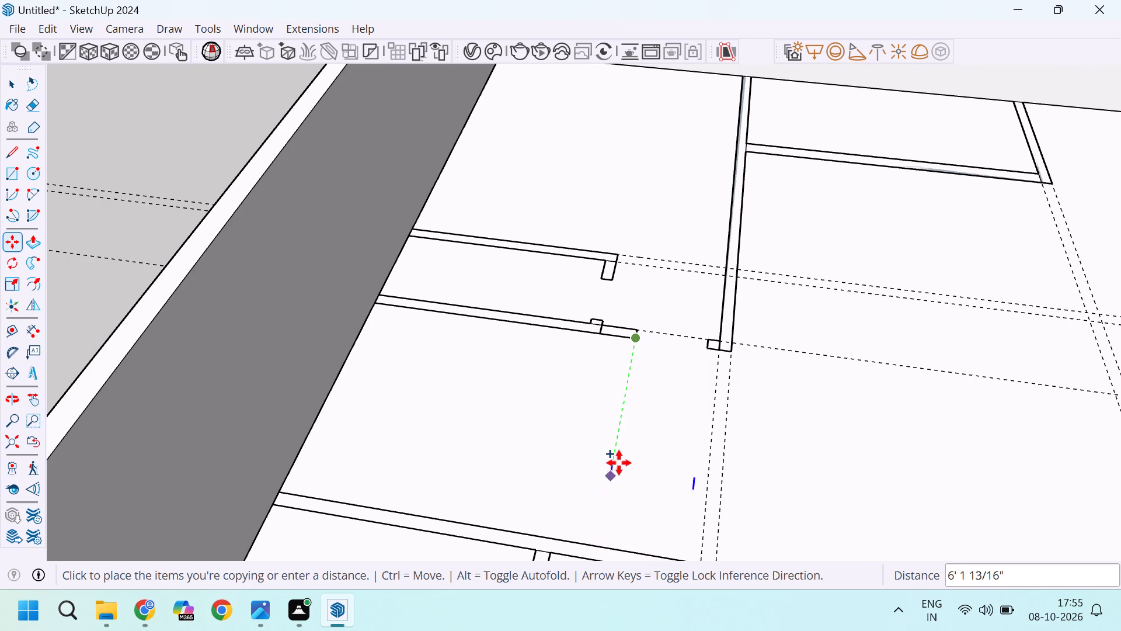
{"action": "scroll", "coordinate": [619, 463], "scroll_direction": "down", "scroll_amount": 4}
{"action": "scroll", "coordinate": [612, 500], "scroll_direction": "up", "scroll_amount": 9}
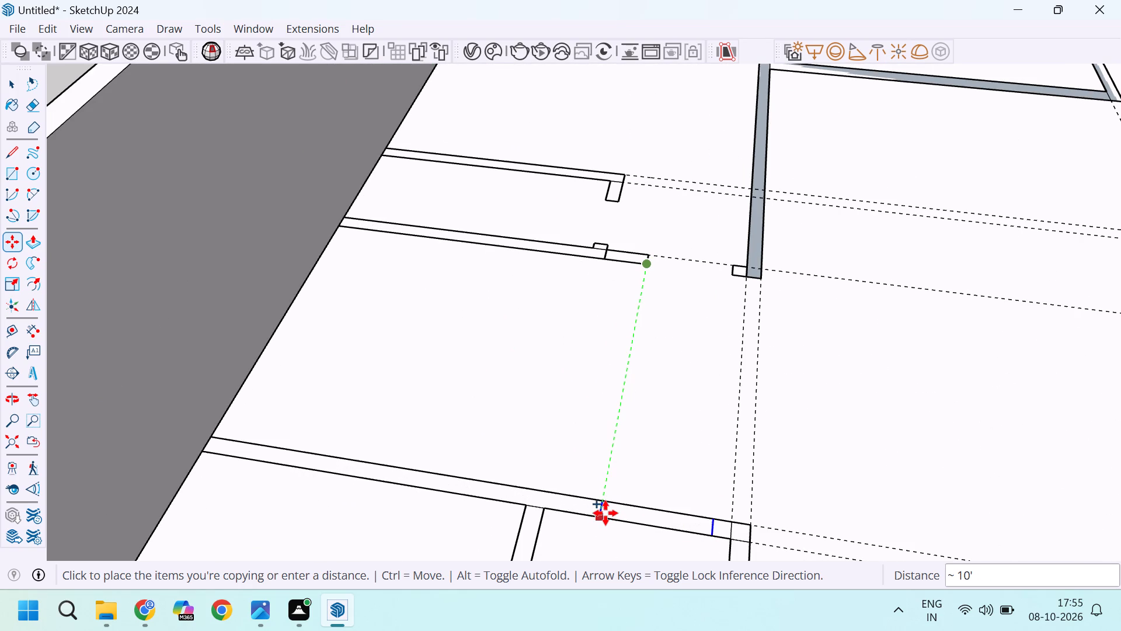
{"action": "left_click", "coordinate": [605, 512]}
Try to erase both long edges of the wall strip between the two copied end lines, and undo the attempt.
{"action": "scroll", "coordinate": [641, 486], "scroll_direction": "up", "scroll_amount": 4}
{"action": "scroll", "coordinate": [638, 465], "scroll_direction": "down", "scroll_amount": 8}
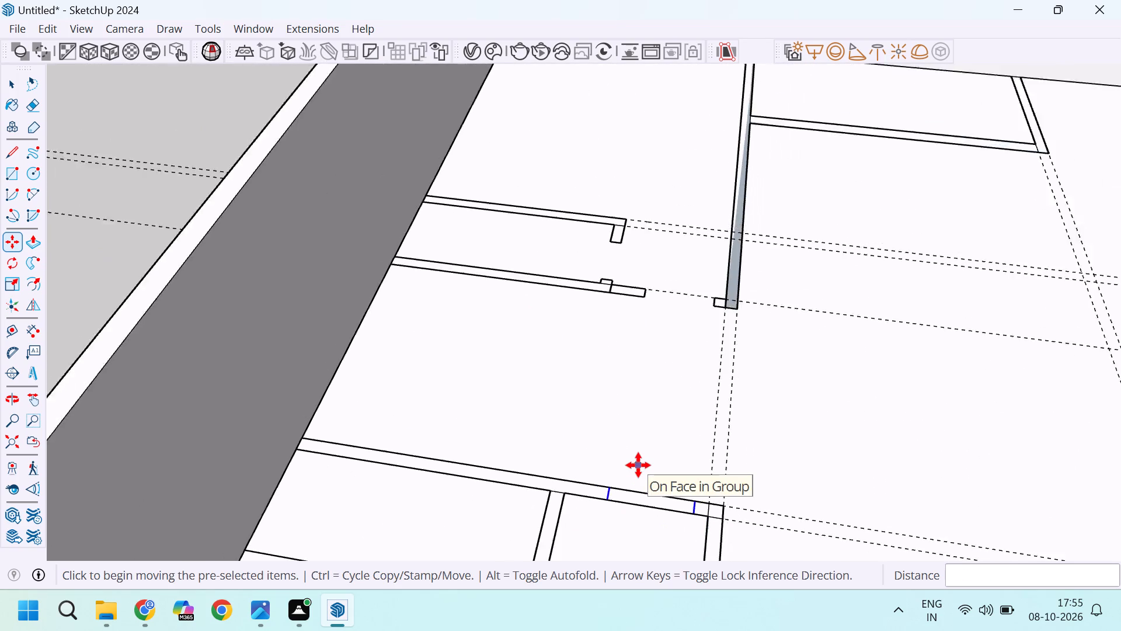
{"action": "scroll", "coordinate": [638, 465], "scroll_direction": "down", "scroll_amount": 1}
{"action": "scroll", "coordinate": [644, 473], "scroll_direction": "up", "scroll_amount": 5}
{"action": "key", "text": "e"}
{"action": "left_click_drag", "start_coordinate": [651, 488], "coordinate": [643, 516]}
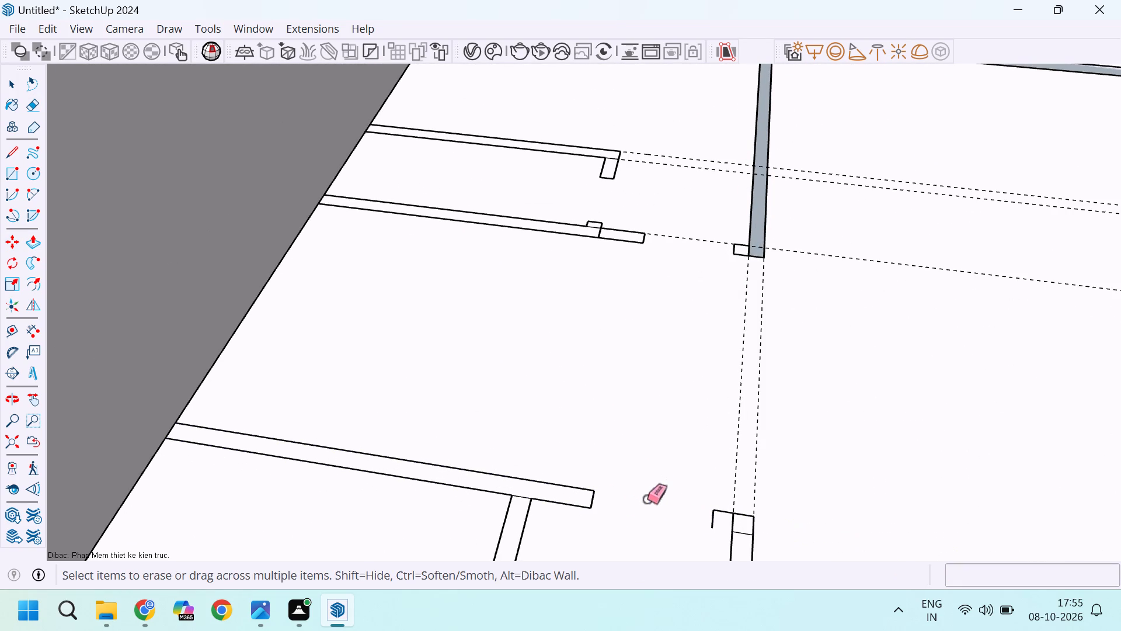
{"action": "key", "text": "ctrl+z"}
Delete the strip's long edge on the cross strip's side, from the first copied end line to the long wall strip.
{"action": "scroll", "coordinate": [662, 523], "scroll_direction": "up", "scroll_amount": 4}
{"action": "key", "text": "space"}
{"action": "scroll", "coordinate": [635, 481], "scroll_direction": "down", "scroll_amount": 6}
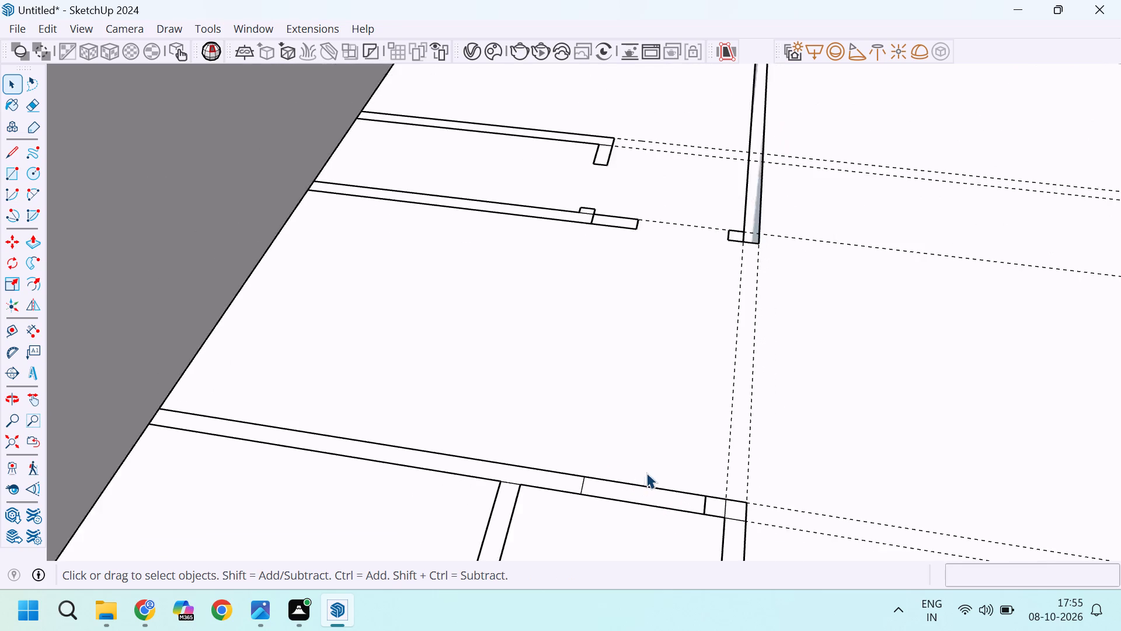
{"action": "scroll", "coordinate": [646, 473], "scroll_direction": "down", "scroll_amount": 3}
{"action": "scroll", "coordinate": [673, 530], "scroll_direction": "up", "scroll_amount": 9}
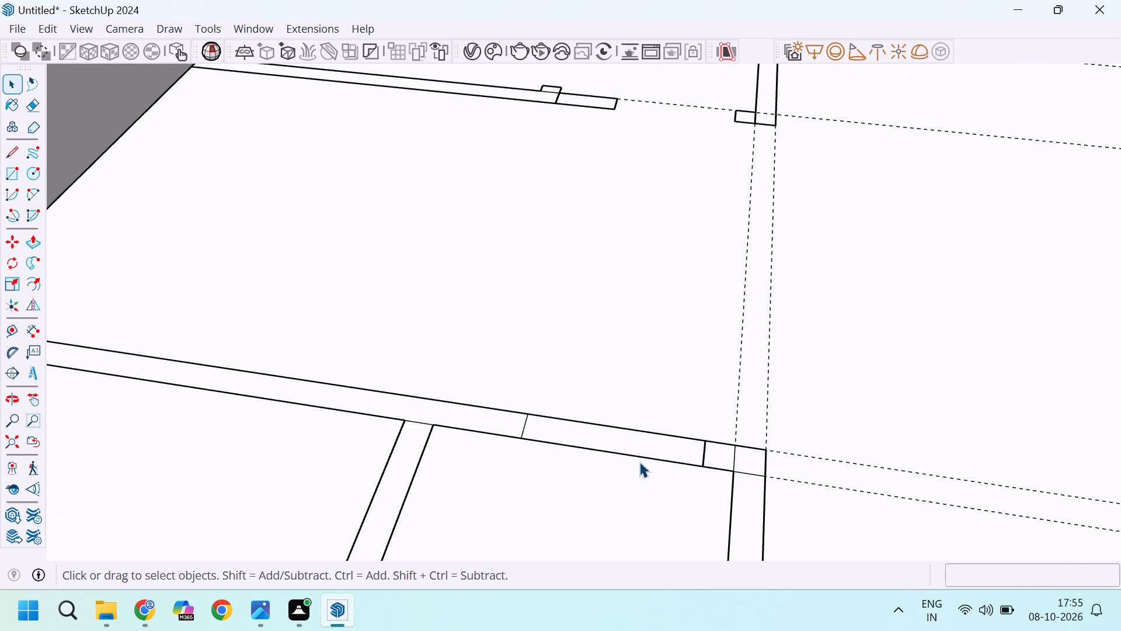
{"action": "left_click", "coordinate": [633, 455]}
{"action": "scroll", "coordinate": [723, 471], "scroll_direction": "up", "scroll_amount": 3}
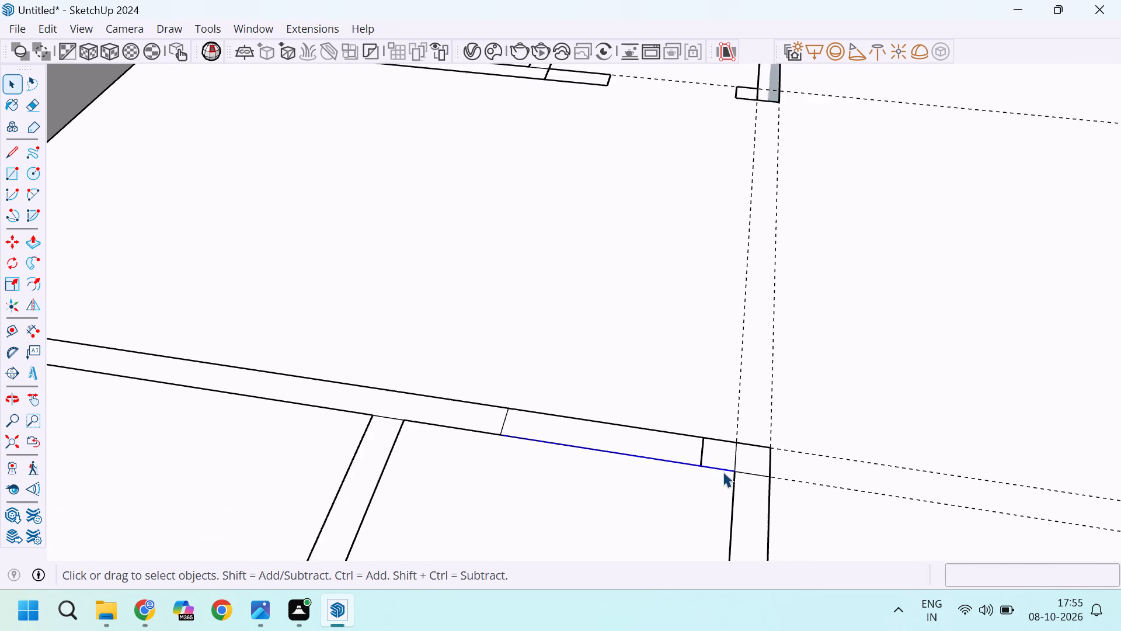
{"action": "key", "text": "Delete"}
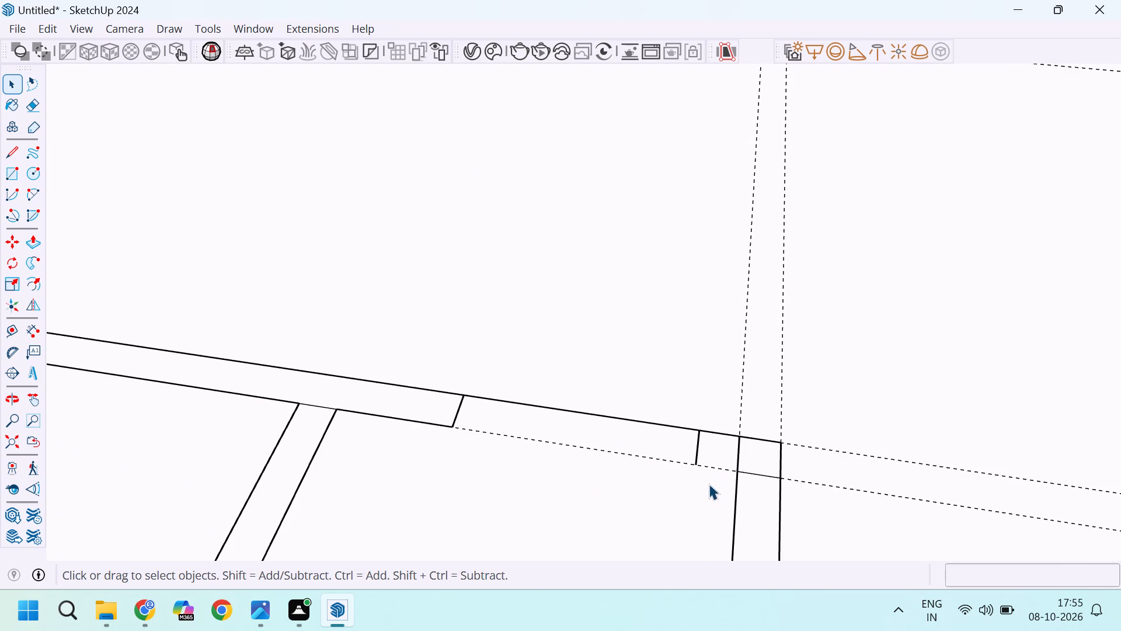
Redraw the short edge from the second copied end line to the corner of the long wall strip.
{"action": "key", "text": "l"}
{"action": "left_click", "coordinate": [696, 461]}
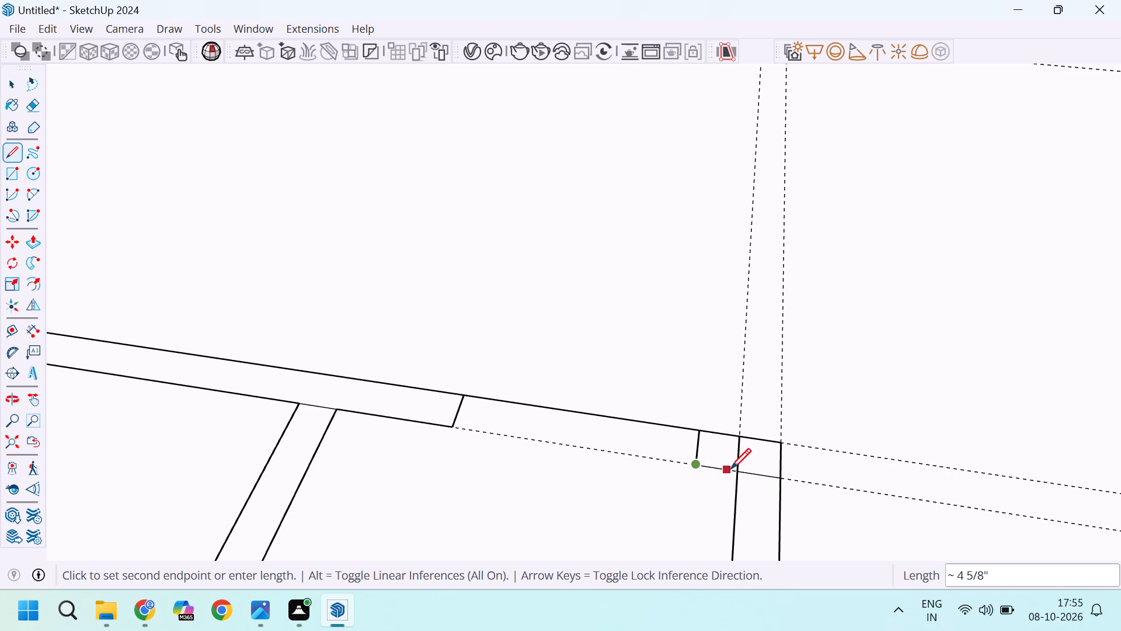
{"action": "left_click", "coordinate": [739, 470]}
{"action": "key", "text": "Escape"}
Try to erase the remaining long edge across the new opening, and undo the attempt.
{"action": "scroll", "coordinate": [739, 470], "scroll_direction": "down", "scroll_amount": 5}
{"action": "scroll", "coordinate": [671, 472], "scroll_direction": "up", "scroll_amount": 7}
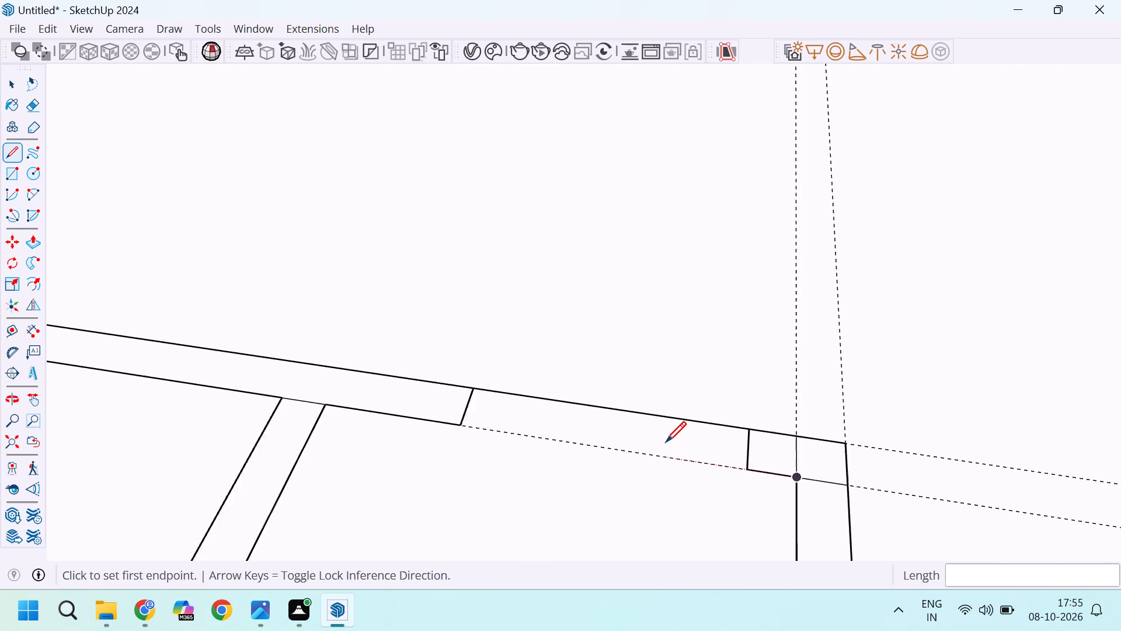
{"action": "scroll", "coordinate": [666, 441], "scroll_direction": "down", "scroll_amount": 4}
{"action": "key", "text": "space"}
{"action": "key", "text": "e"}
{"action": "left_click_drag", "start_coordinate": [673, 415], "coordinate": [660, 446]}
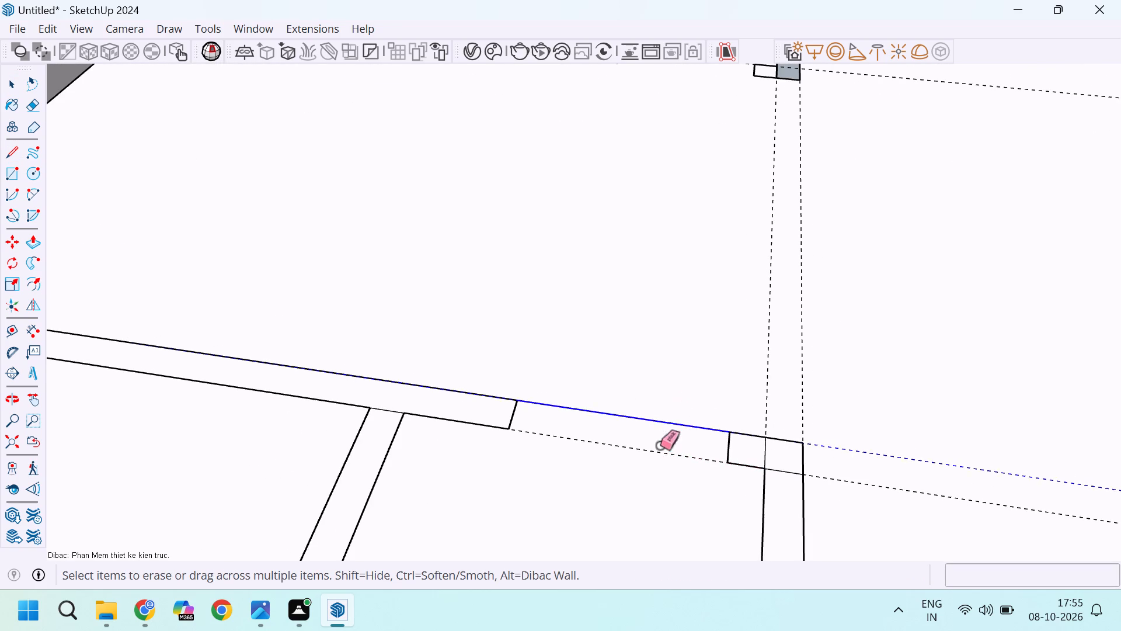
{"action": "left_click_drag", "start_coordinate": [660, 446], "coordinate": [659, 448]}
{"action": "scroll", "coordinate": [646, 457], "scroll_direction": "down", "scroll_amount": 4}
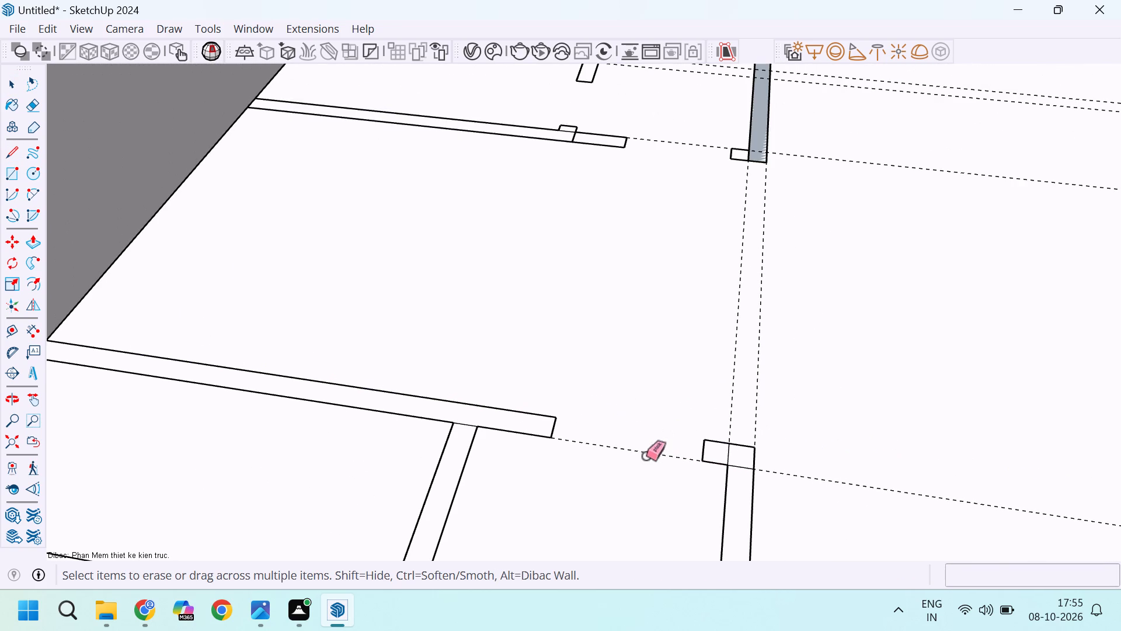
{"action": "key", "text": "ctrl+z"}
Delete only the remaining long edge across the new opening, keeping the guide line, to leave a doorway gap.
{"action": "scroll", "coordinate": [646, 457], "scroll_direction": "down", "scroll_amount": 4}
{"action": "scroll", "coordinate": [634, 441], "scroll_direction": "up", "scroll_amount": 5}
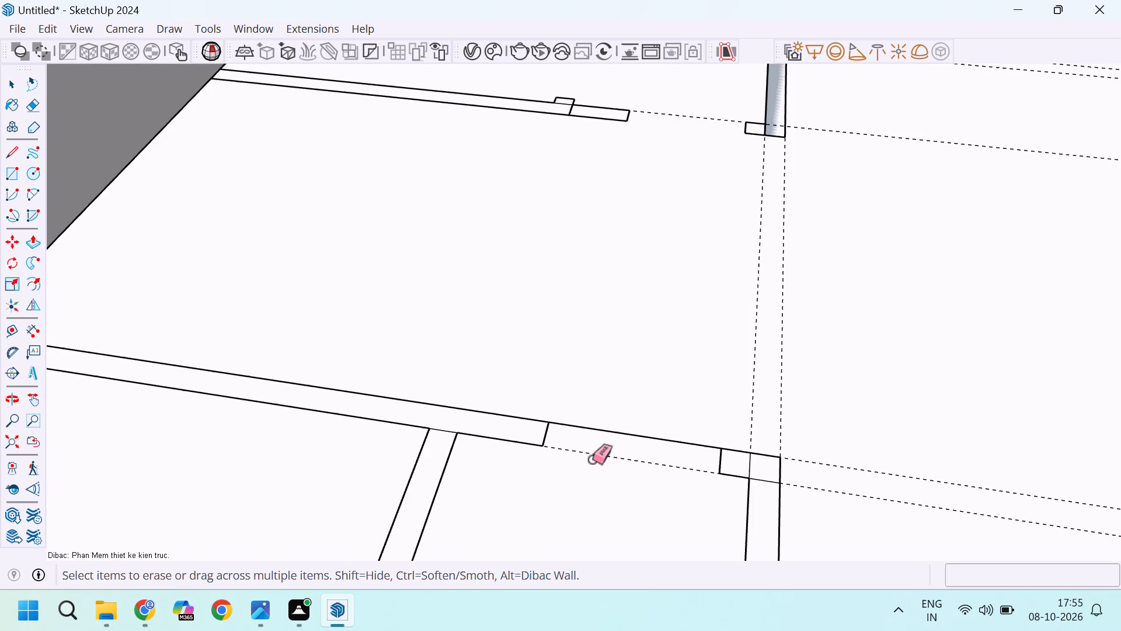
{"action": "scroll", "coordinate": [596, 457], "scroll_direction": "up", "scroll_amount": 3}
{"action": "key", "text": "space"}
{"action": "left_click", "coordinate": [654, 429]}
{"action": "key", "text": "Delete"}
{"action": "scroll", "coordinate": [658, 428], "scroll_direction": "down", "scroll_amount": 5}
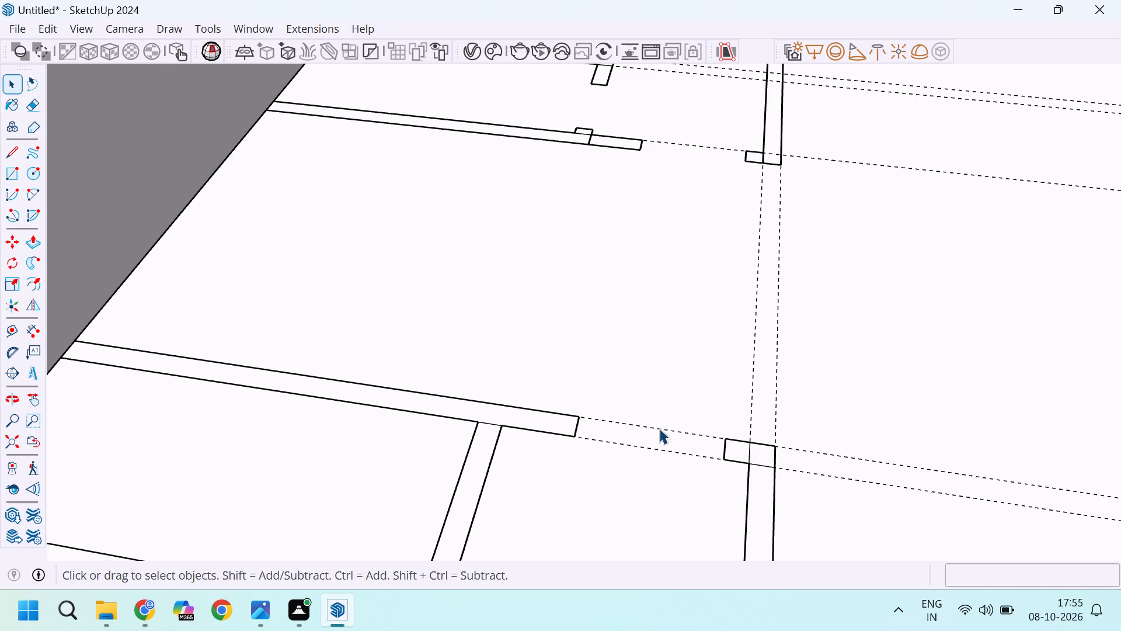
Copy the two facing end edges of the doorway gap between the short stubs about 13' along the green axis onto the lower cross strip.
{"action": "scroll", "coordinate": [659, 428], "scroll_direction": "down", "scroll_amount": 5}
{"action": "scroll", "coordinate": [530, 144], "scroll_direction": "up", "scroll_amount": 4}
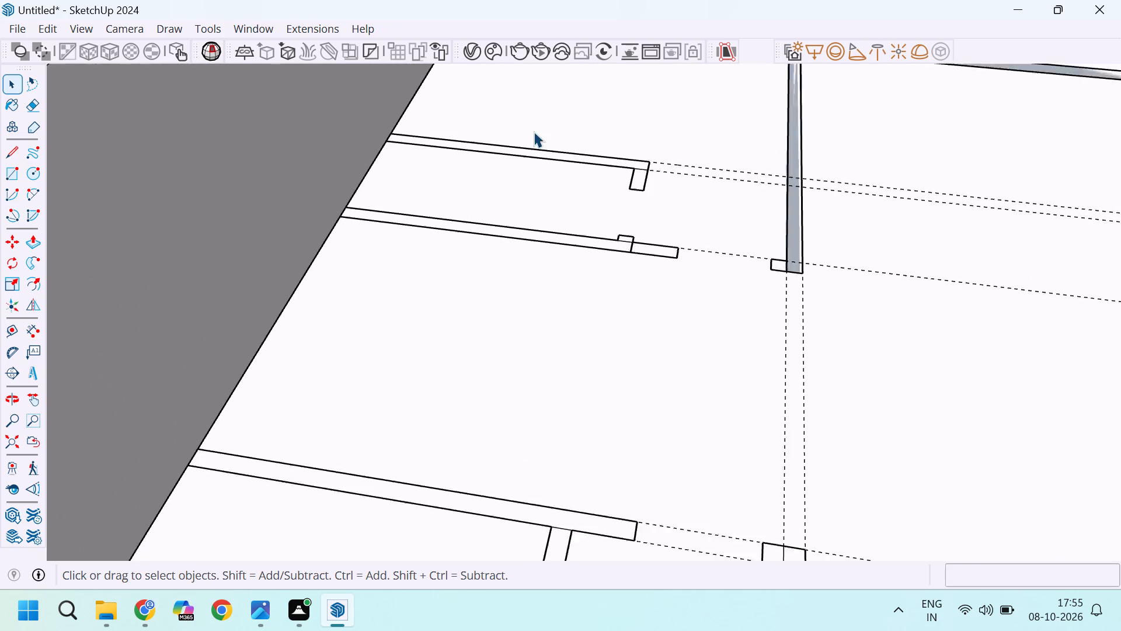
{"action": "scroll", "coordinate": [631, 227], "scroll_direction": "up", "scroll_amount": 2}
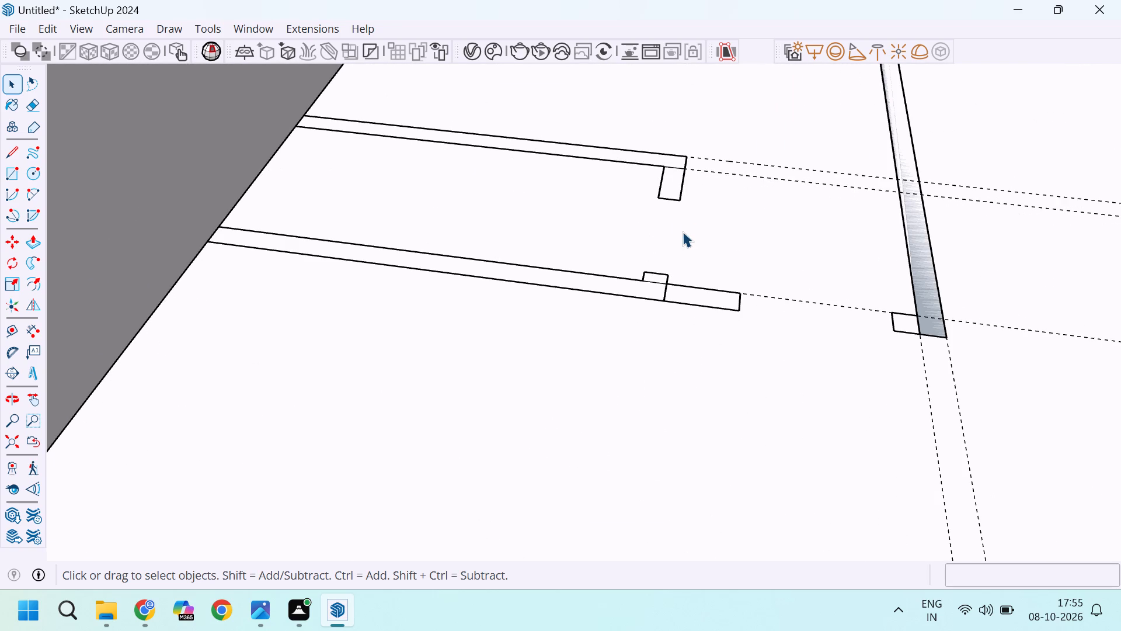
{"action": "scroll", "coordinate": [644, 188], "scroll_direction": "up", "scroll_amount": 3}
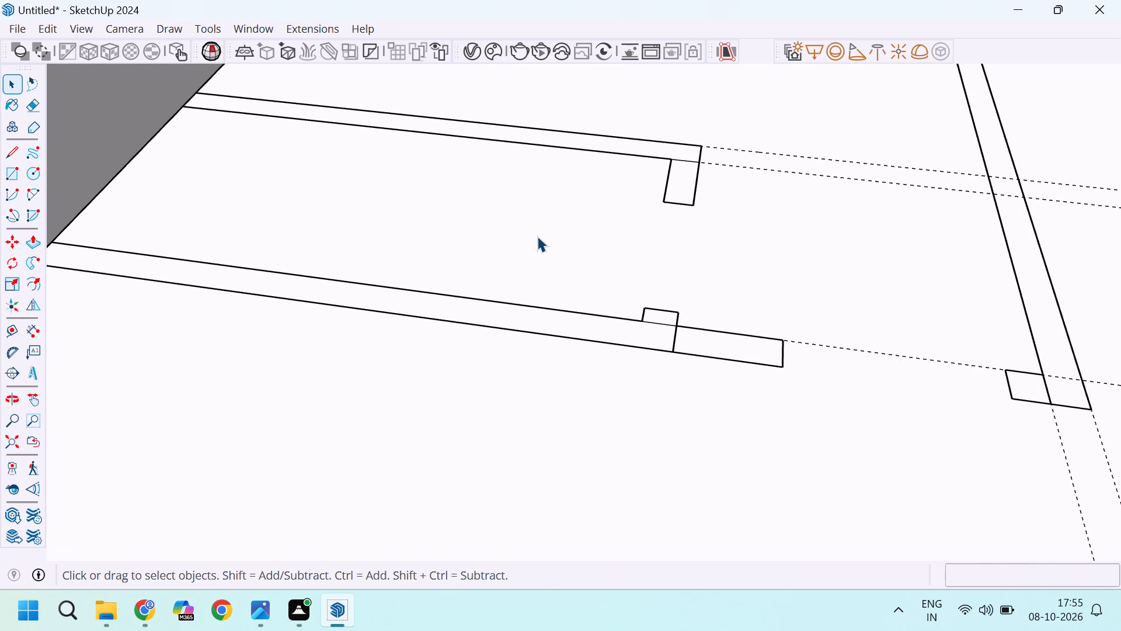
{"action": "middle_click_drag", "start_coordinate": [534, 236], "coordinate": [612, 264]}
{"action": "left_click_drag", "start_coordinate": [587, 172], "coordinate": [699, 276]}
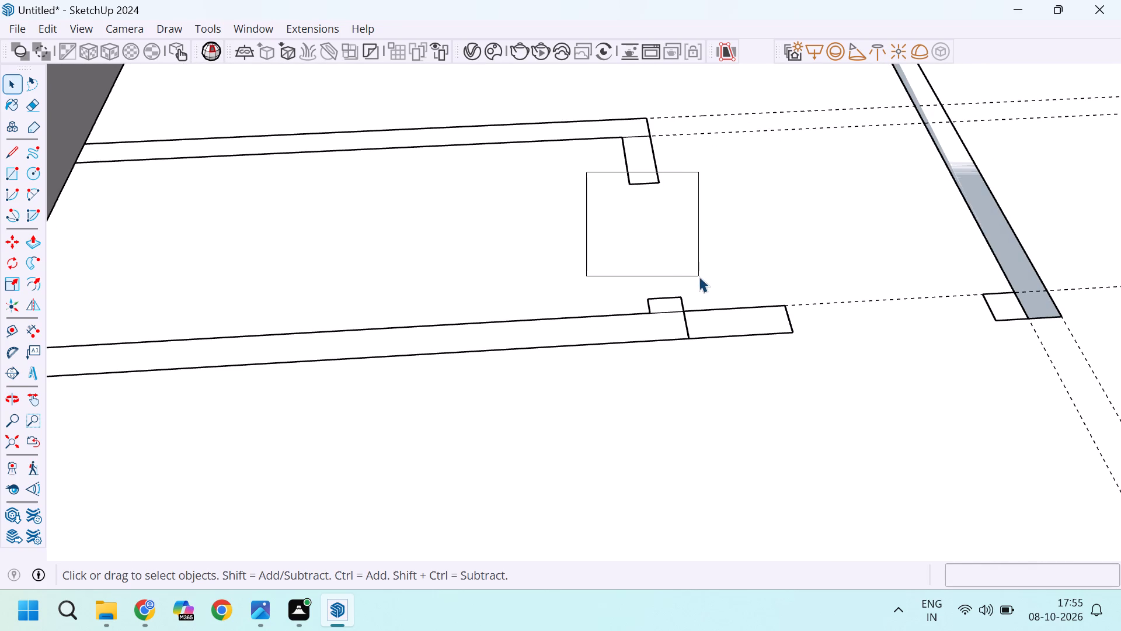
{"action": "left_click_drag", "start_coordinate": [699, 276], "coordinate": [702, 303]}
{"action": "left_click_drag", "start_coordinate": [702, 303], "coordinate": [698, 305]}
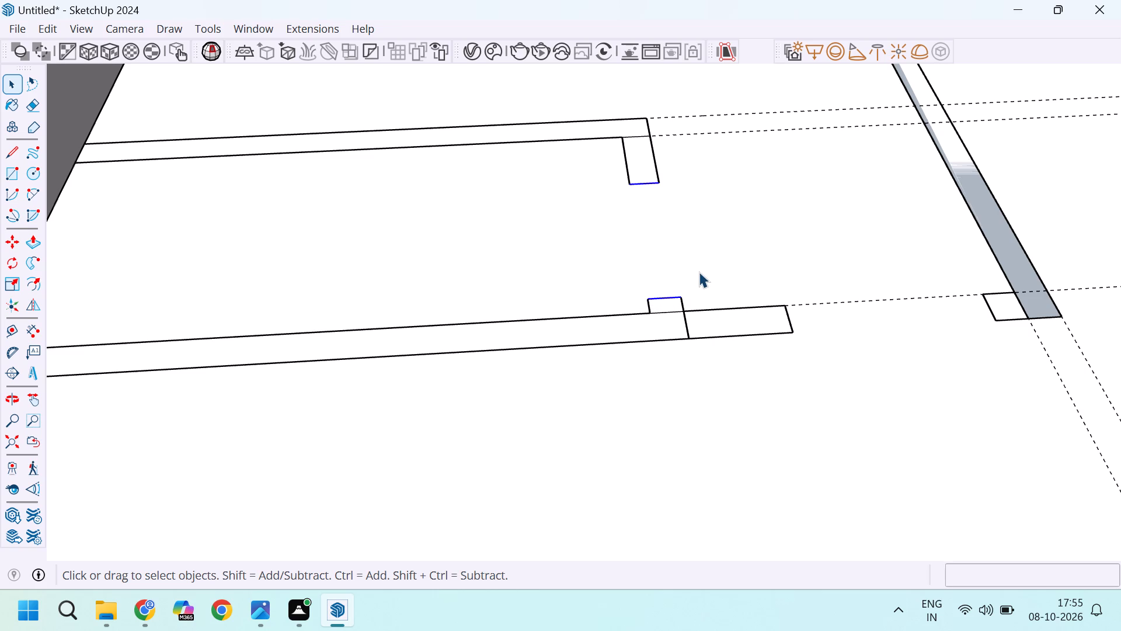
{"action": "key", "text": "m"}
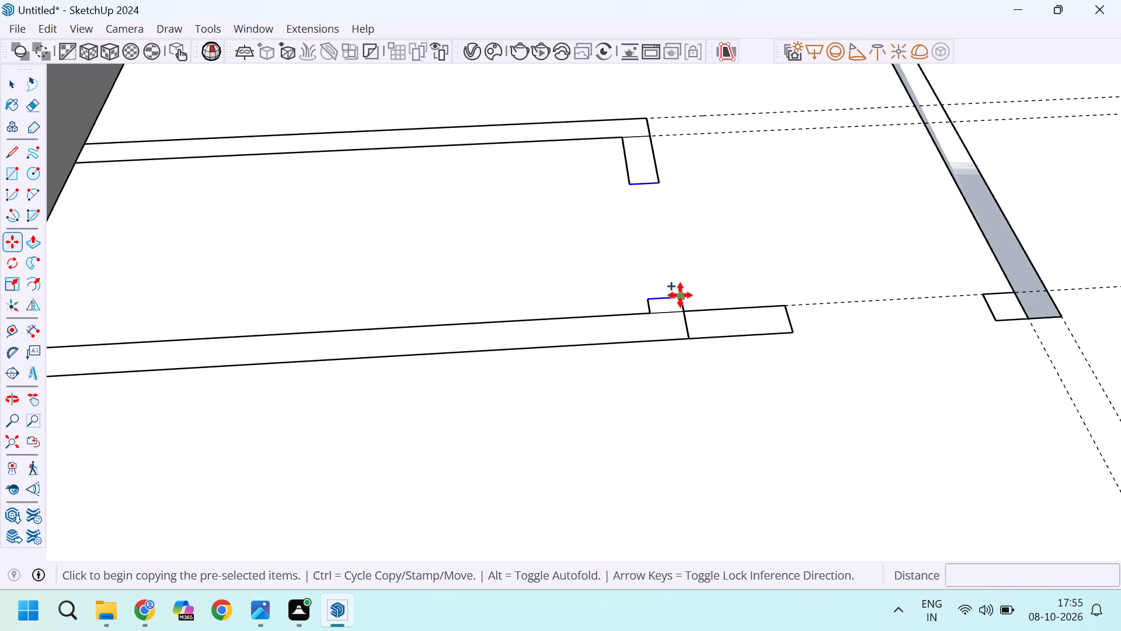
{"action": "scroll", "coordinate": [680, 295], "scroll_direction": "up", "scroll_amount": 5}
{"action": "left_click", "coordinate": [684, 296]}
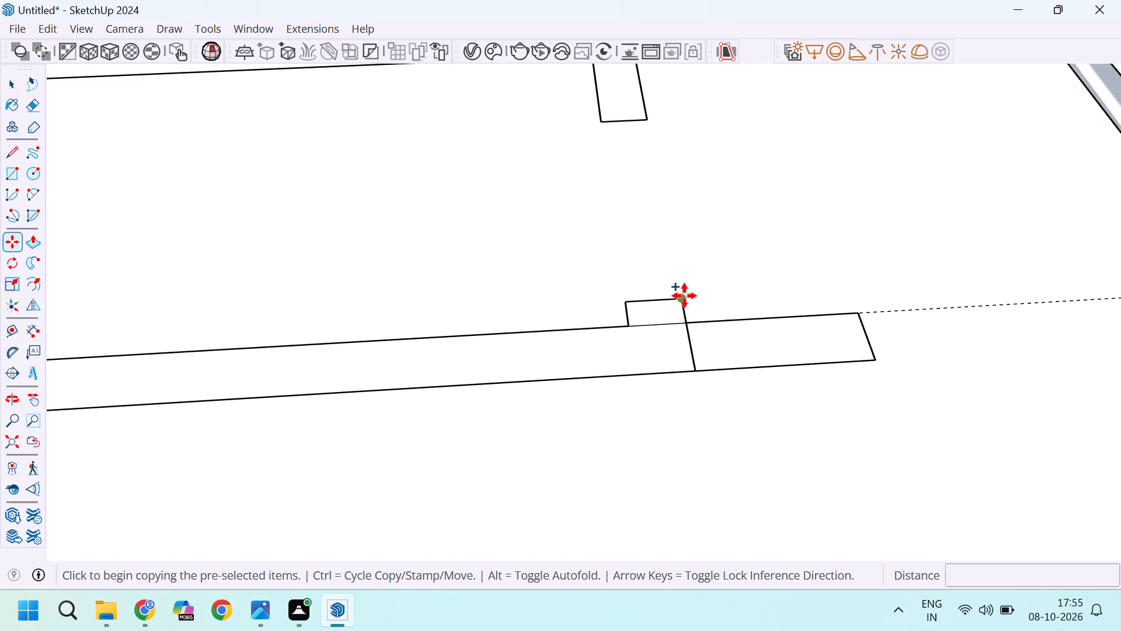
{"action": "scroll", "coordinate": [638, 227], "scroll_direction": "down", "scroll_amount": 20}
{"action": "scroll", "coordinate": [638, 227], "scroll_direction": "down", "scroll_amount": 3}
{"action": "scroll", "coordinate": [656, 329], "scroll_direction": "up", "scroll_amount": 5}
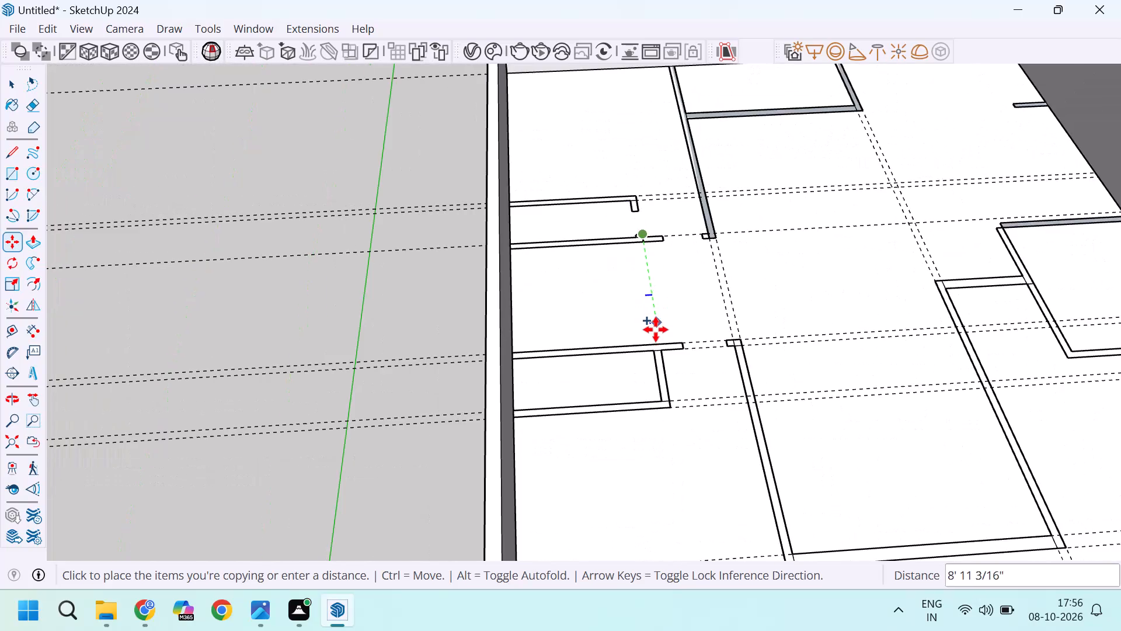
{"action": "scroll", "coordinate": [656, 330], "scroll_direction": "up", "scroll_amount": 5}
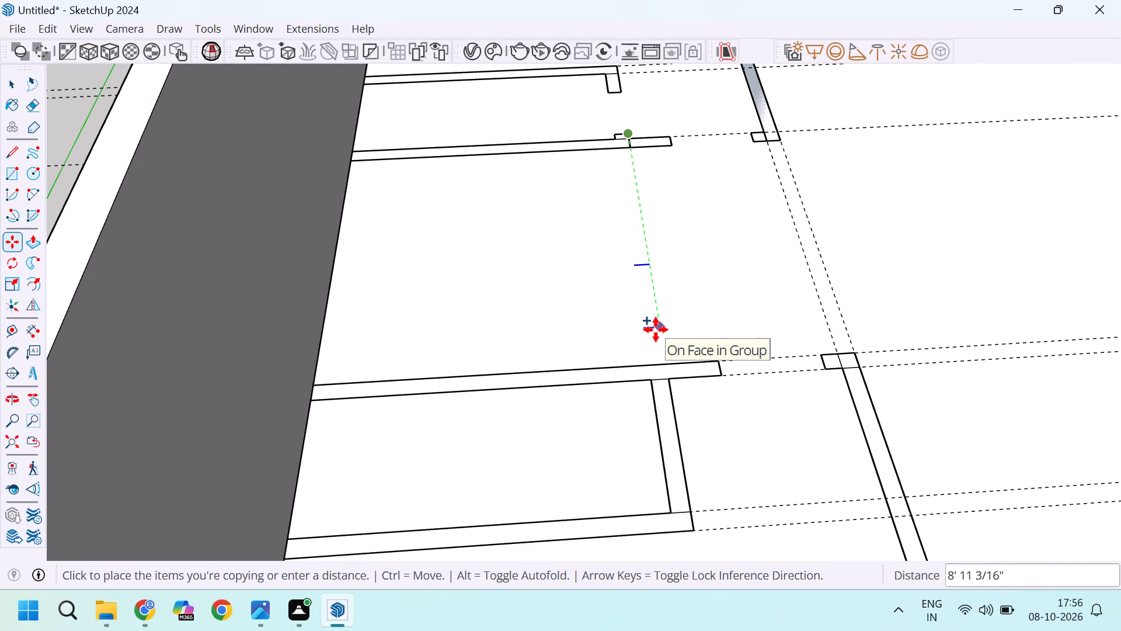
{"action": "scroll", "coordinate": [656, 330], "scroll_direction": "up", "scroll_amount": 3}
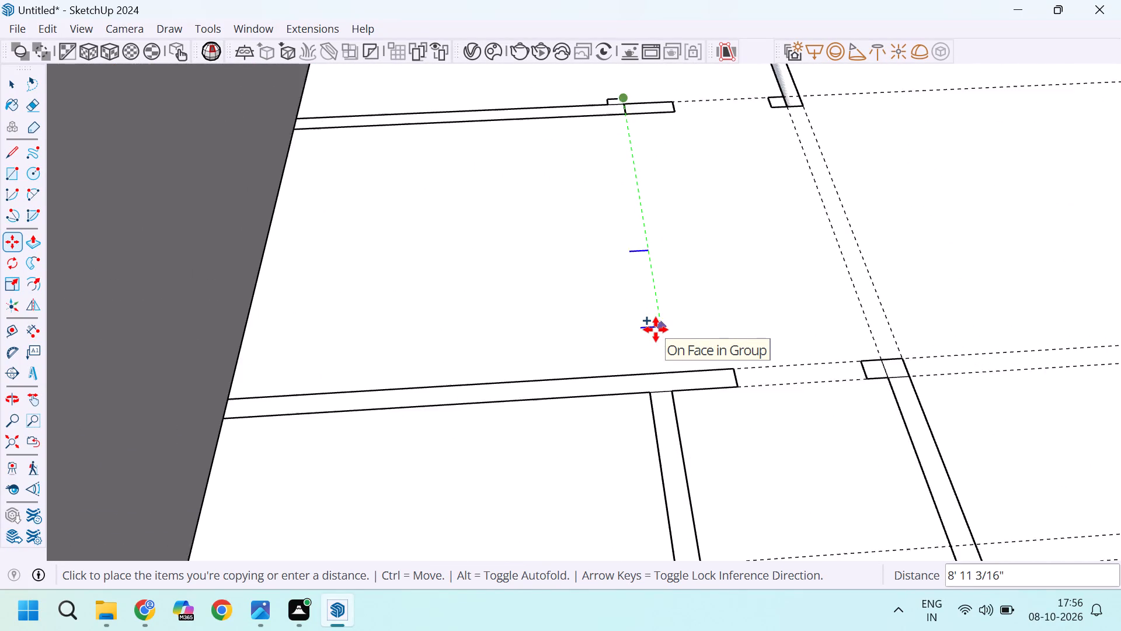
{"action": "left_click", "coordinate": [691, 529]}
{"action": "scroll", "coordinate": [695, 490], "scroll_direction": "down", "scroll_amount": 5}
{"action": "scroll", "coordinate": [696, 478], "scroll_direction": "up", "scroll_amount": 2}
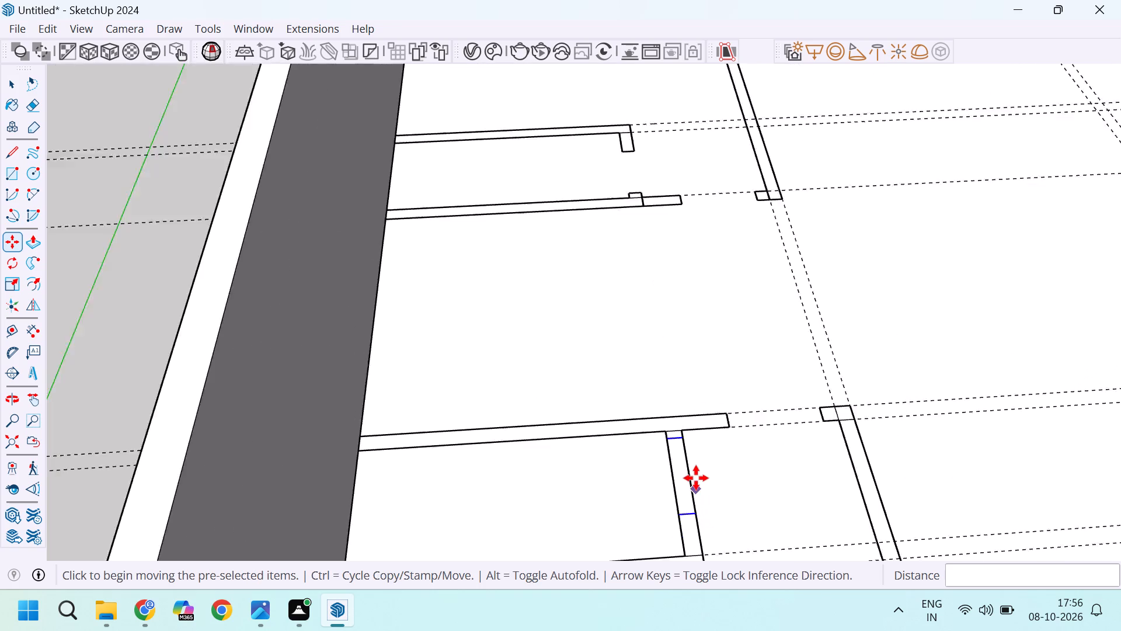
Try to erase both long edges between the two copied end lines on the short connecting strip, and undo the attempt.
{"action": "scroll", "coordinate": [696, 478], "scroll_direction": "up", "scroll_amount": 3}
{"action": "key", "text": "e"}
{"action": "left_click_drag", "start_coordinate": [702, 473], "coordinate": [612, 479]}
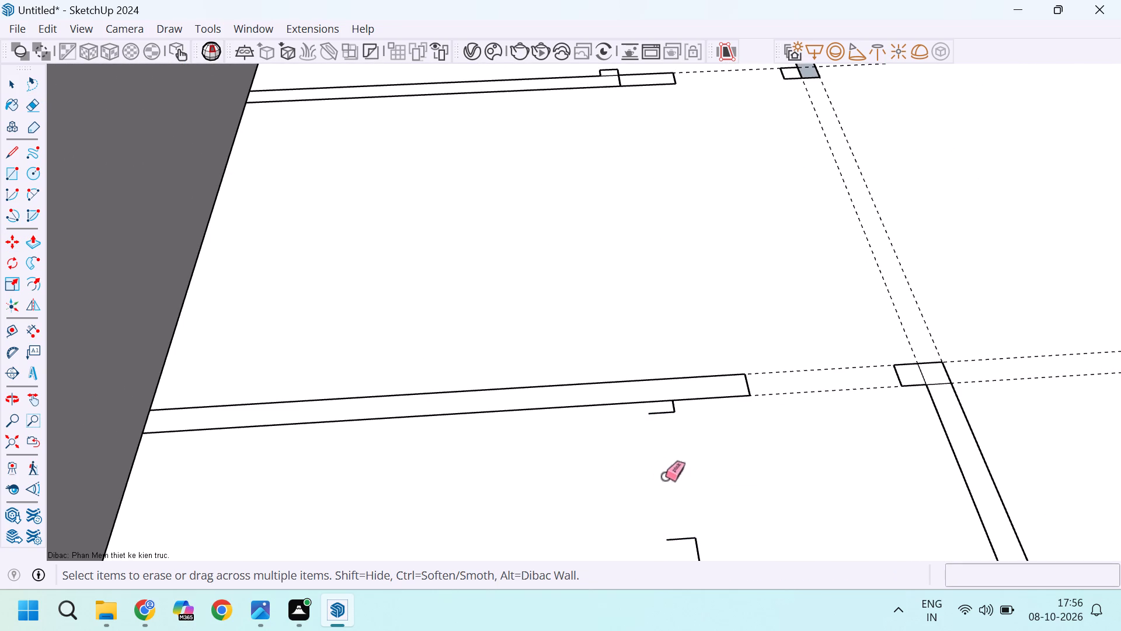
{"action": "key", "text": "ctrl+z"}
Examine whether the long edges of the short connecting strip are split at the copied end lines.
{"action": "scroll", "coordinate": [657, 449], "scroll_direction": "up", "scroll_amount": 4}
{"action": "key", "text": "space"}
{"action": "scroll", "coordinate": [635, 397], "scroll_direction": "up", "scroll_amount": 6}
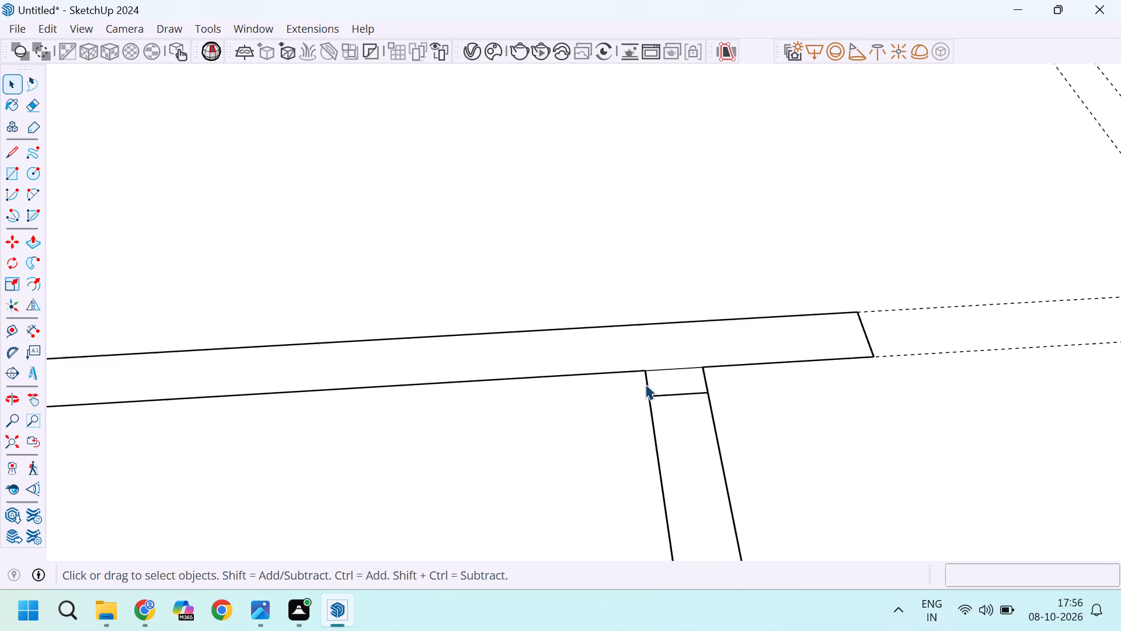
{"action": "scroll", "coordinate": [645, 384], "scroll_direction": "up", "scroll_amount": 3}
{"action": "scroll", "coordinate": [669, 439], "scroll_direction": "down", "scroll_amount": 5}
{"action": "left_click", "coordinate": [663, 458]}
{"action": "scroll", "coordinate": [682, 376], "scroll_direction": "down", "scroll_amount": 10}
{"action": "scroll", "coordinate": [682, 447], "scroll_direction": "down", "scroll_amount": 6}
{"action": "scroll", "coordinate": [694, 461], "scroll_direction": "up", "scroll_amount": 10}
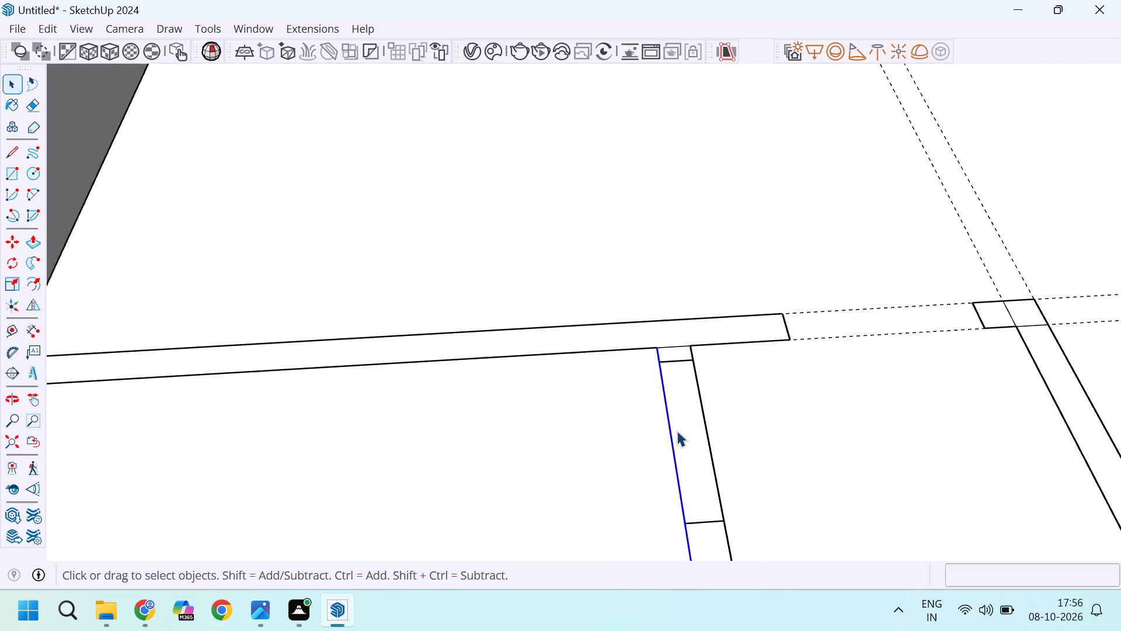
{"action": "left_click", "coordinate": [730, 396]}
{"action": "middle_click_drag", "start_coordinate": [699, 377], "coordinate": [489, 204]}
{"action": "scroll", "coordinate": [697, 377], "scroll_direction": "up", "scroll_amount": 1}
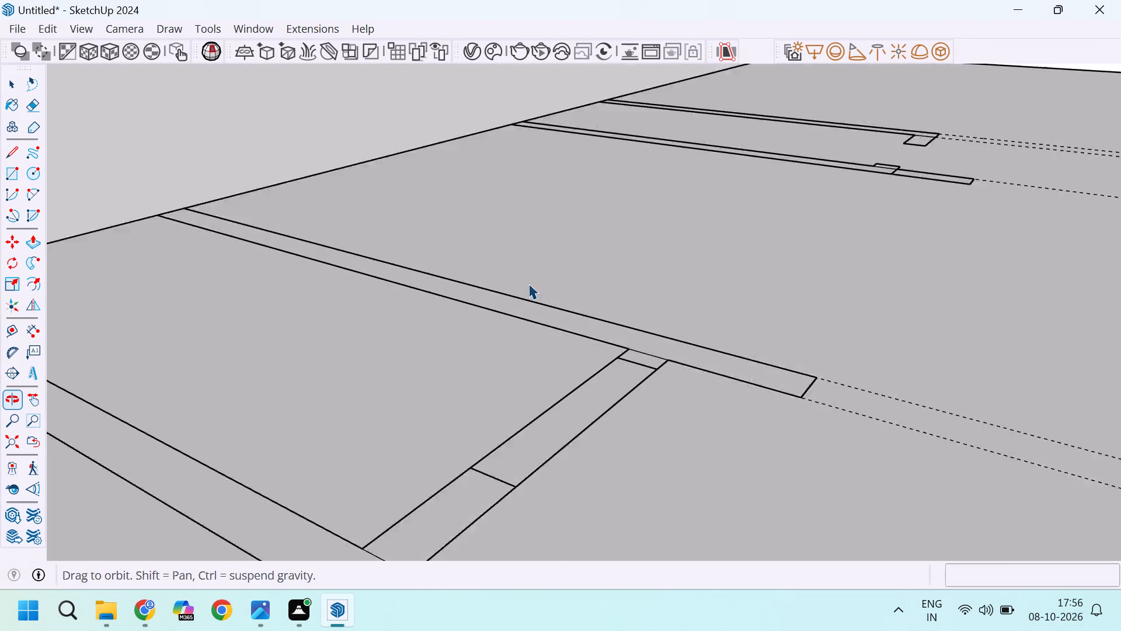
{"action": "middle_click_drag", "start_coordinate": [618, 509], "coordinate": [699, 553]}
{"action": "scroll", "coordinate": [617, 338], "scroll_direction": "up", "scroll_amount": 5}
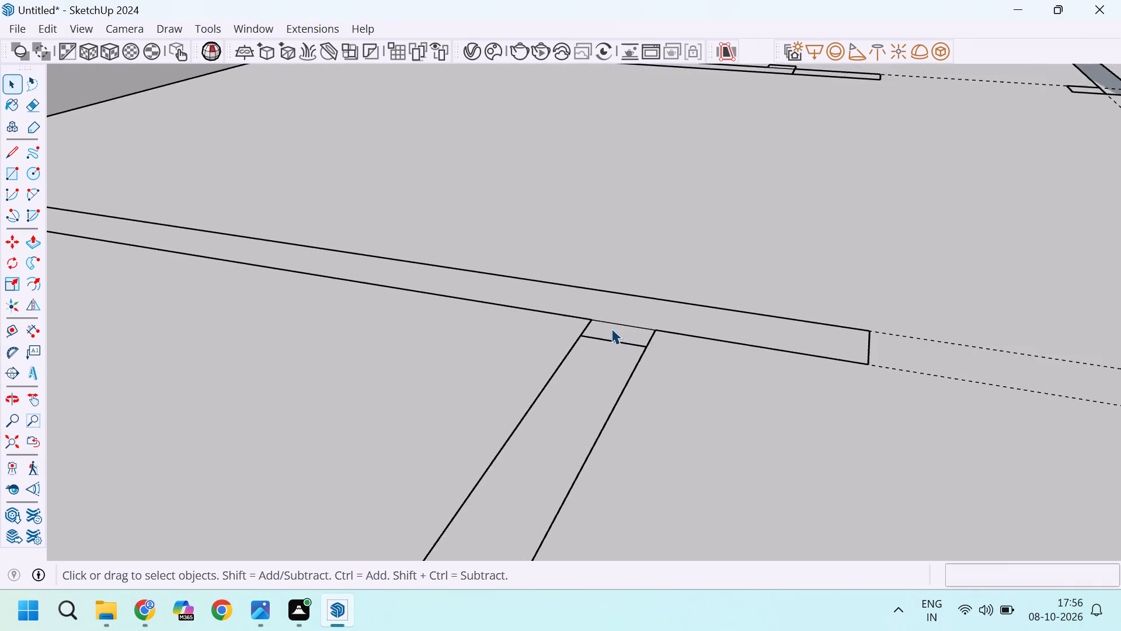
{"action": "scroll", "coordinate": [611, 328], "scroll_direction": "up", "scroll_amount": 7}
{"action": "left_click", "coordinate": [579, 341]}
{"action": "scroll", "coordinate": [540, 337], "scroll_direction": "up", "scroll_amount": 4}
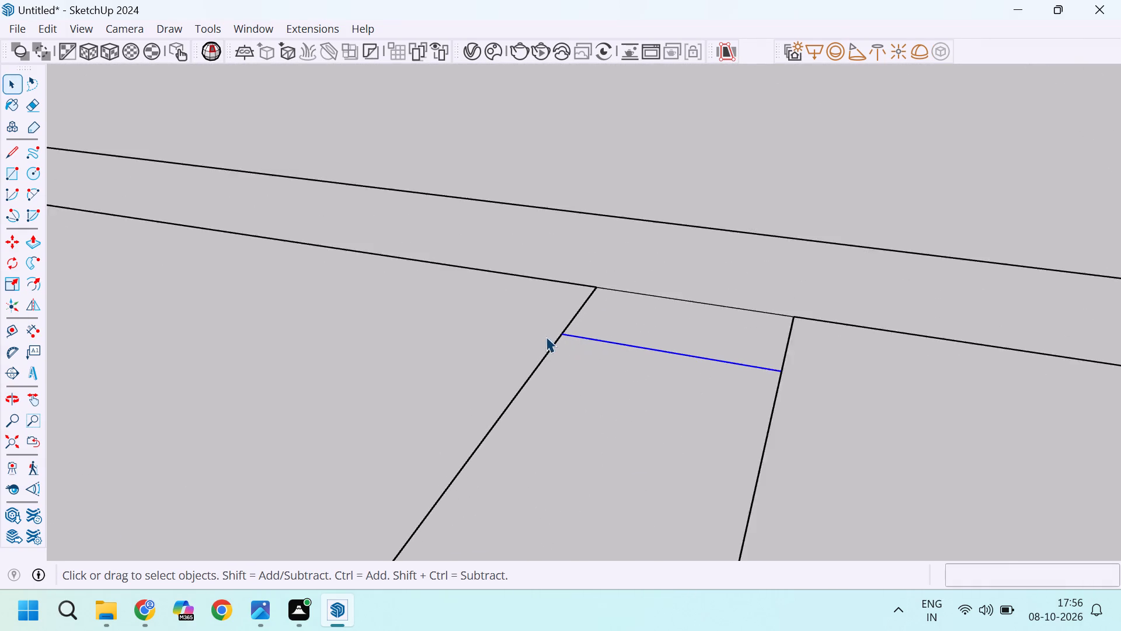
{"action": "scroll", "coordinate": [546, 337], "scroll_direction": "up", "scroll_amount": 4}
{"action": "left_click", "coordinate": [520, 344]}
{"action": "scroll", "coordinate": [537, 339], "scroll_direction": "down", "scroll_amount": 20}
{"action": "scroll", "coordinate": [537, 339], "scroll_direction": "down", "scroll_amount": 2}
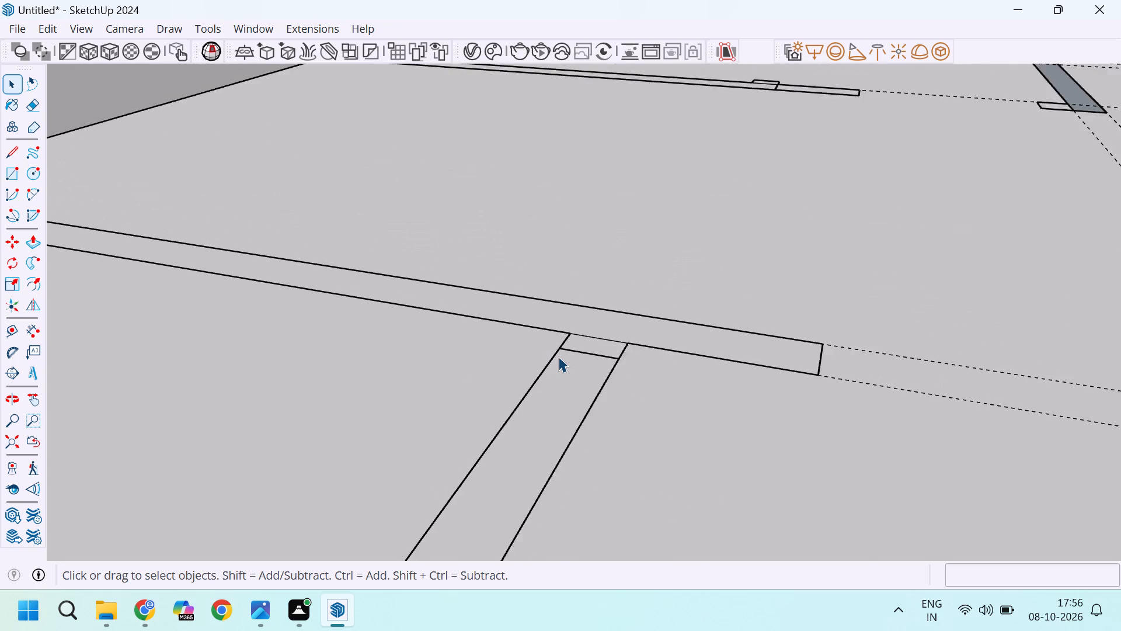
Delete the connecting strip's long edge farther from the outer wall, between the two copied end lines only.
{"action": "scroll", "coordinate": [558, 356], "scroll_direction": "down", "scroll_amount": 8}
{"action": "middle_click_drag", "start_coordinate": [548, 372], "coordinate": [619, 435]}
{"action": "scroll", "coordinate": [590, 434], "scroll_direction": "up", "scroll_amount": 5}
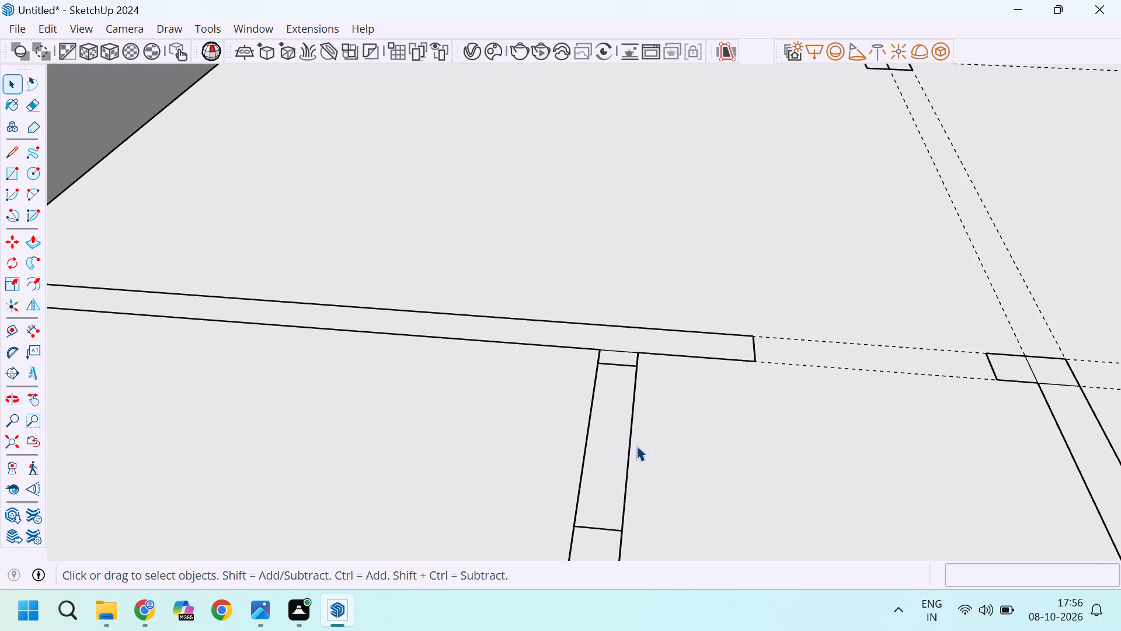
{"action": "left_click", "coordinate": [631, 439]}
{"action": "key", "text": "Delete"}
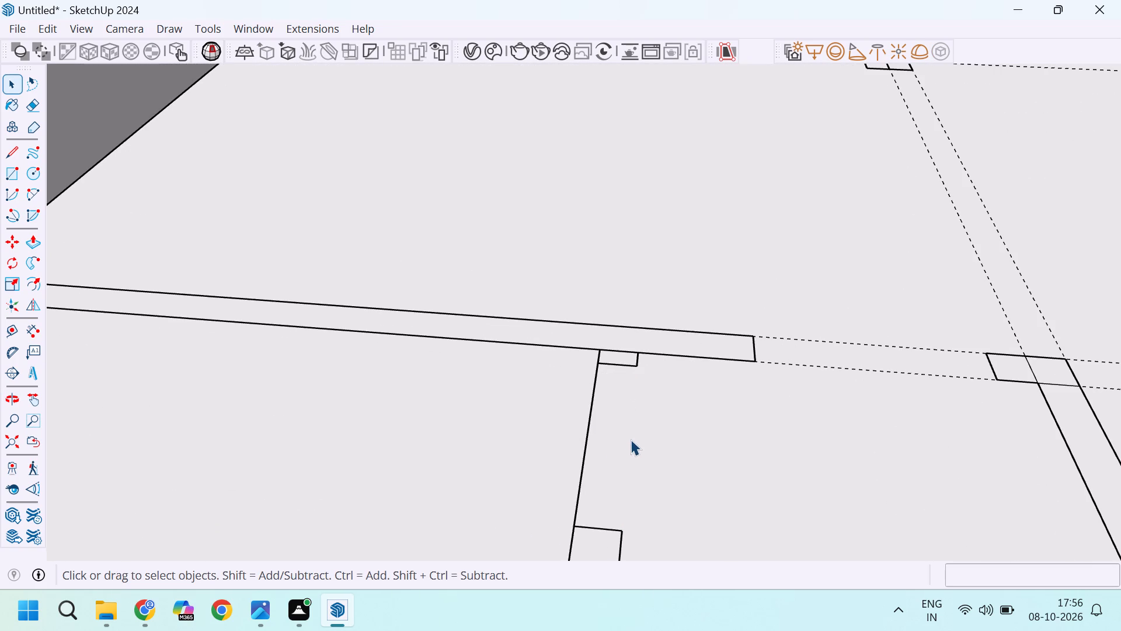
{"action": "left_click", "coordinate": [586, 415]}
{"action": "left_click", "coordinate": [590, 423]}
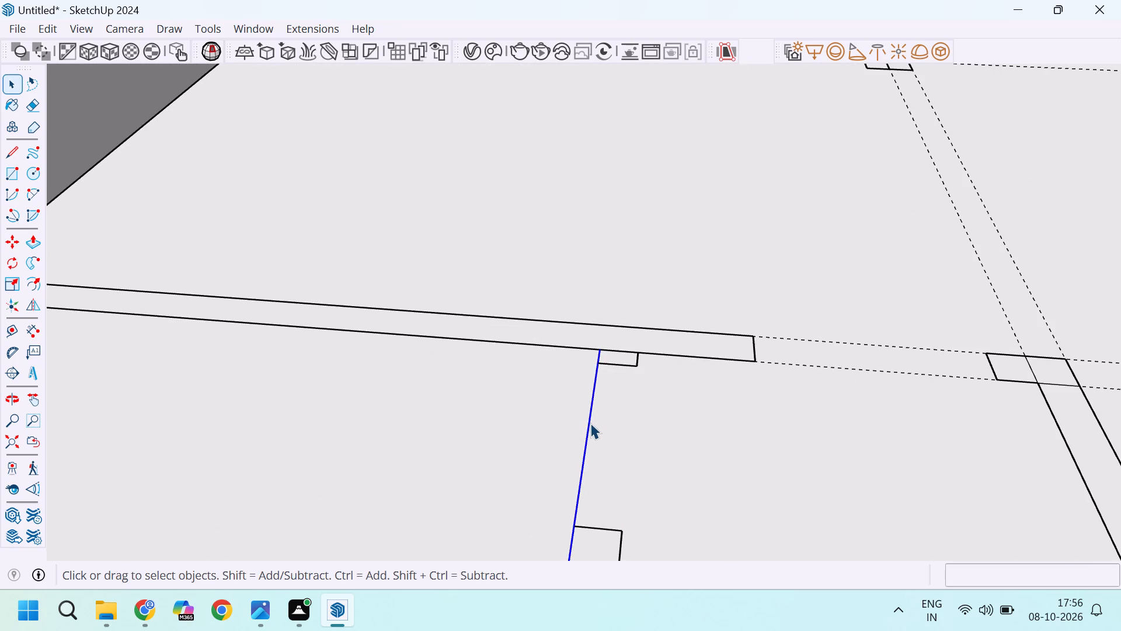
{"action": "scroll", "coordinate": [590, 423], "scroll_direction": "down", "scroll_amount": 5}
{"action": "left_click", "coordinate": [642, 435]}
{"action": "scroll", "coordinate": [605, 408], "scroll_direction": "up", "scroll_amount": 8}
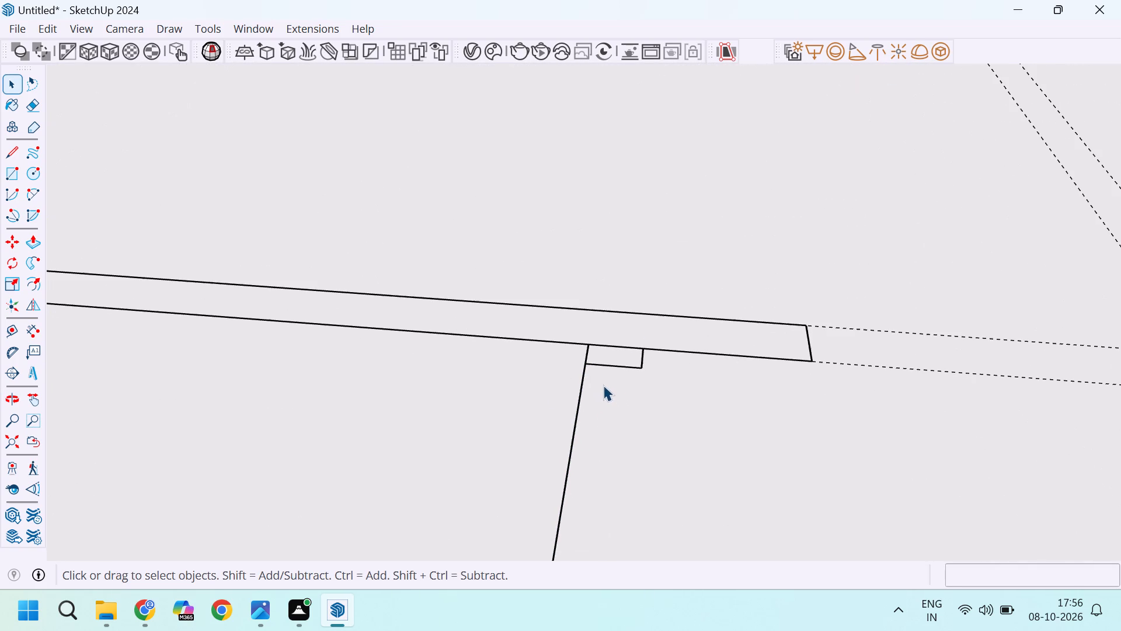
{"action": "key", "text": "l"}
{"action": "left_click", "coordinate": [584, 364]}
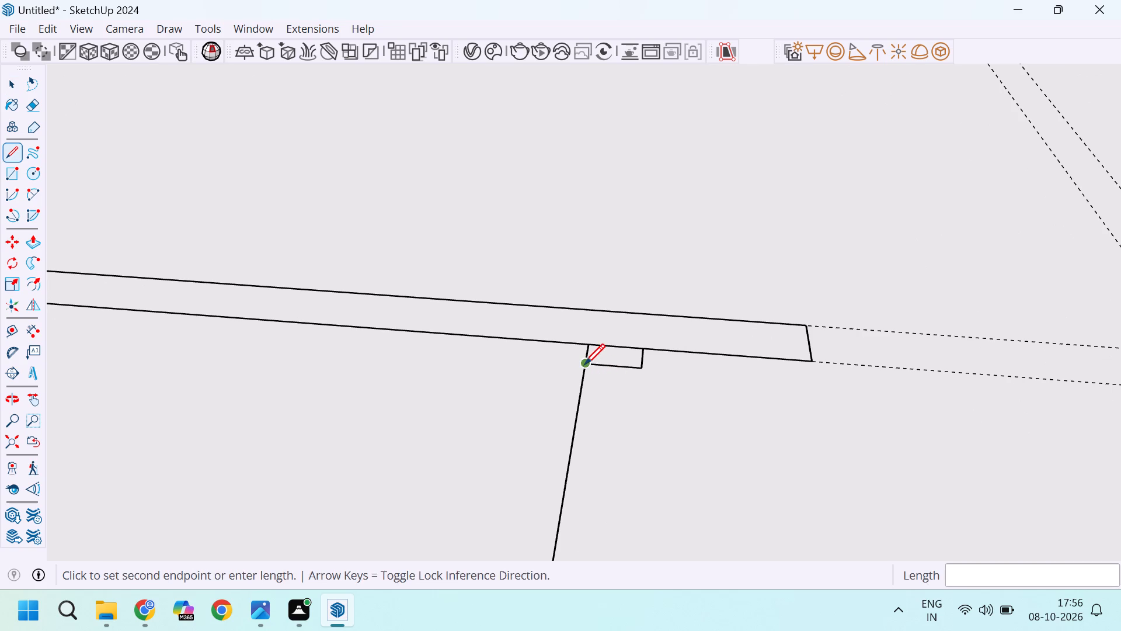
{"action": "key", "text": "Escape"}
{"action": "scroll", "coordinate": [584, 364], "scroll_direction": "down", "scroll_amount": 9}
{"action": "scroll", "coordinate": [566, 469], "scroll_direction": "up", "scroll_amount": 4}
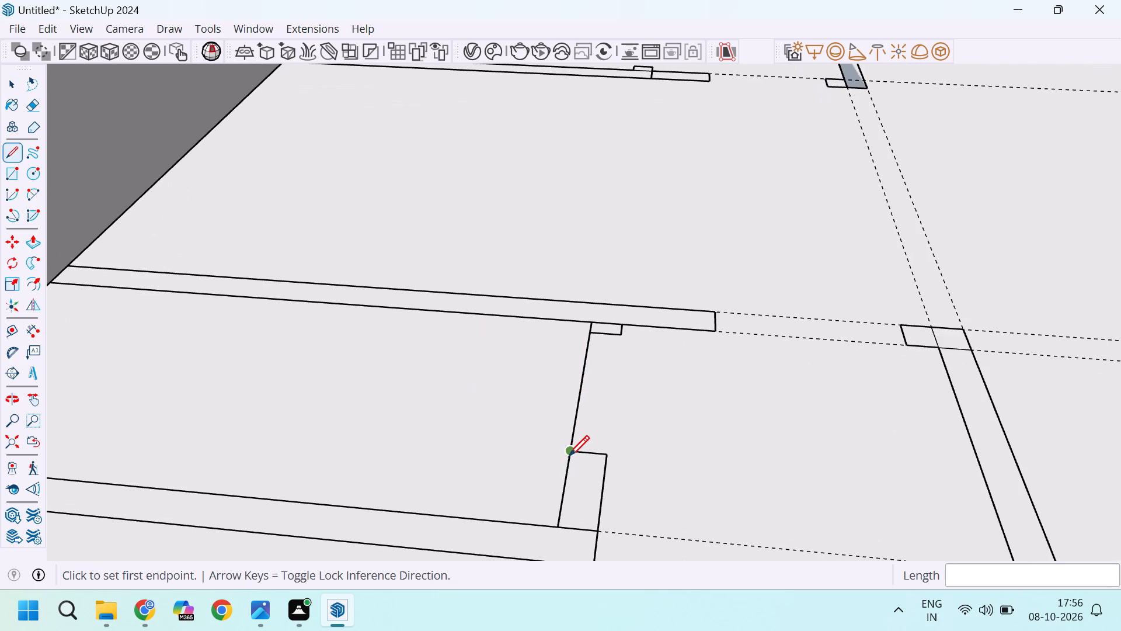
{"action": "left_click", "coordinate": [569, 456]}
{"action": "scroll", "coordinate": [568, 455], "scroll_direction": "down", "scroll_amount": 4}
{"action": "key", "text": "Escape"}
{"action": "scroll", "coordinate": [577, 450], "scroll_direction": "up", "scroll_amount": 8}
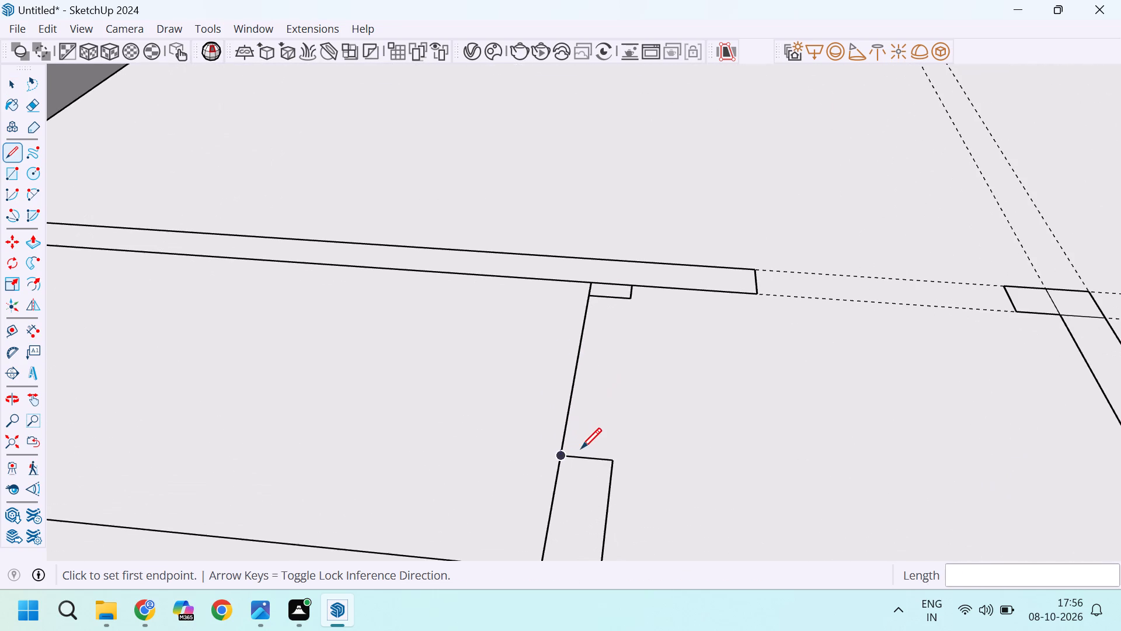
Erase the connecting strip's remaining long edge, nearer the outer wall, across the new doorway opening.
{"action": "key", "text": "e"}
{"action": "left_click_drag", "start_coordinate": [597, 423], "coordinate": [534, 412]}
Redraw the missing side of the longer stub from its end line to the lower cross strip, about 1' 3" long.
{"action": "scroll", "coordinate": [630, 400], "scroll_direction": "down", "scroll_amount": 6}
{"action": "scroll", "coordinate": [621, 405], "scroll_direction": "up", "scroll_amount": 4}
{"action": "key", "text": "l"}
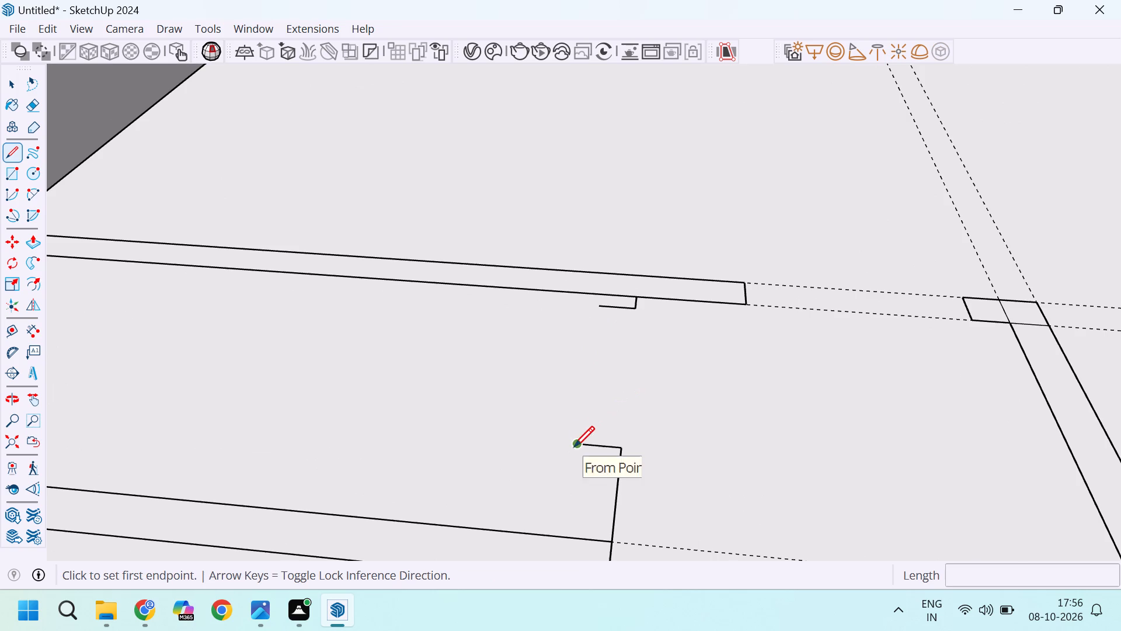
{"action": "left_click", "coordinate": [574, 446]}
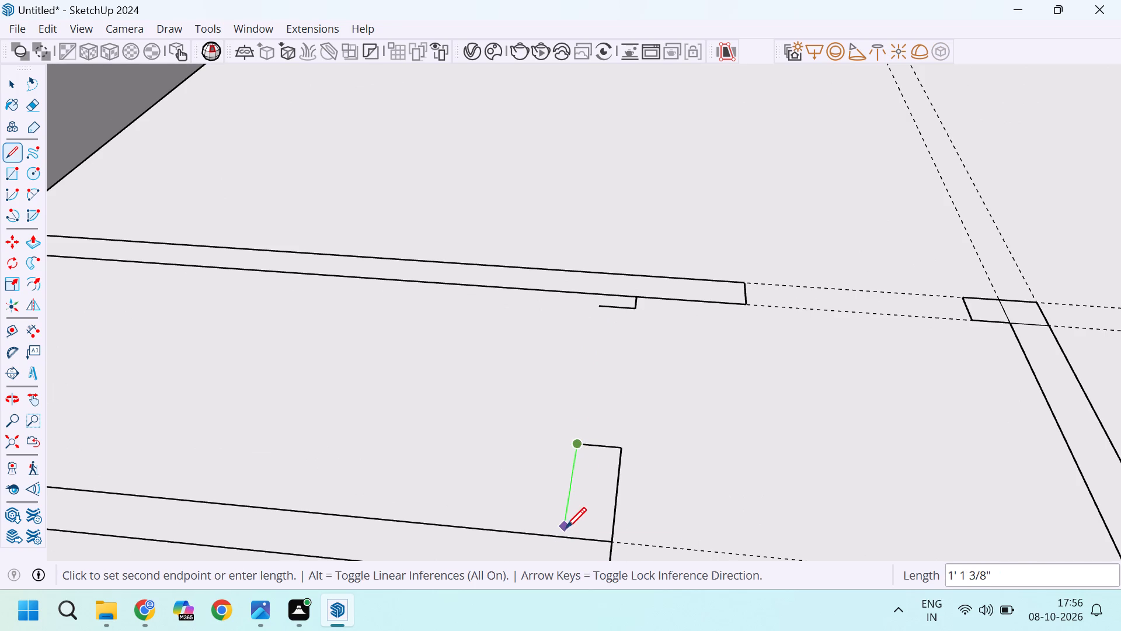
{"action": "left_click", "coordinate": [566, 533]}
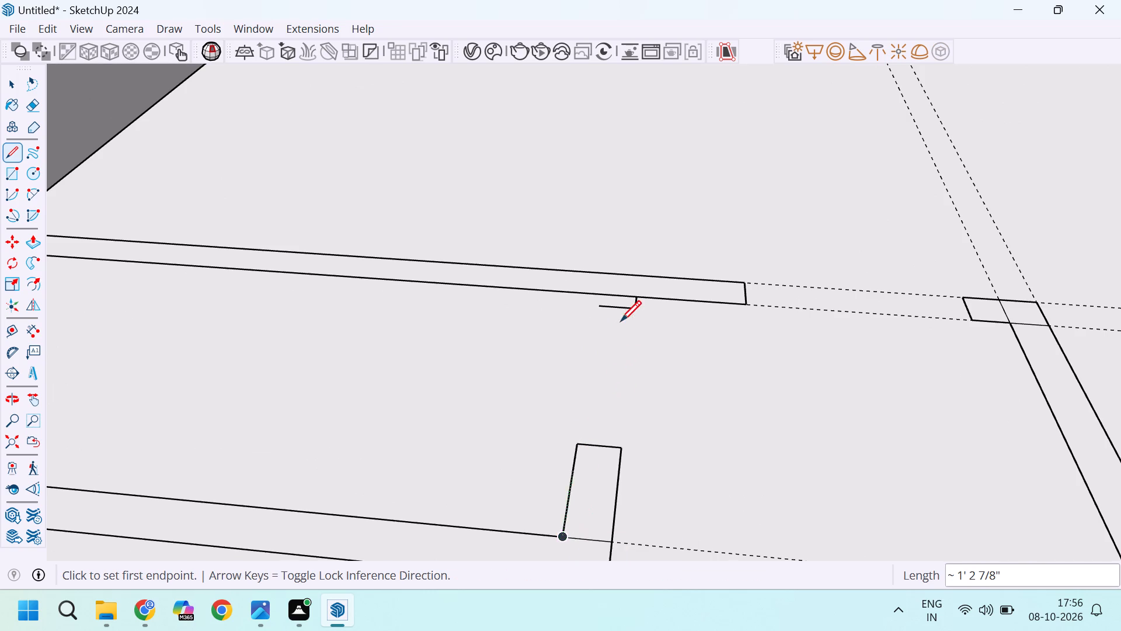
Redraw the missing side of the shorter stub from its end line to the upper cross strip, about 3" long.
{"action": "scroll", "coordinate": [603, 301], "scroll_direction": "up", "scroll_amount": 5}
{"action": "left_click", "coordinate": [601, 301]}
{"action": "scroll", "coordinate": [601, 301], "scroll_direction": "up", "scroll_amount": 3}
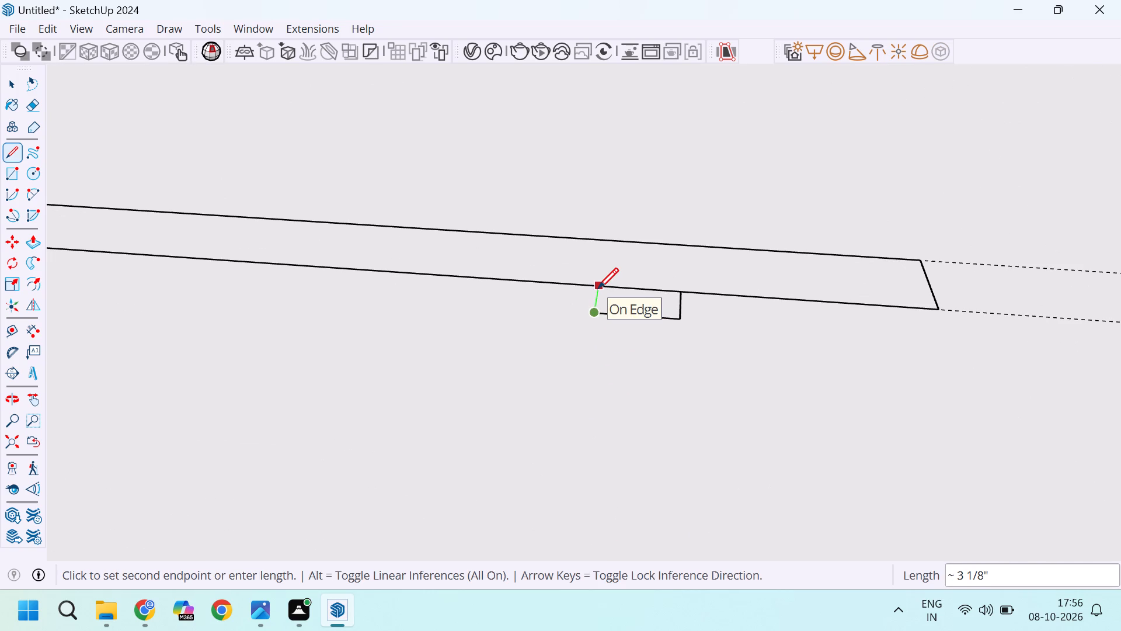
{"action": "left_click", "coordinate": [598, 288]}
{"action": "key", "text": "Escape"}
Review the whole floor plan for wall strips that still need doorway openings.
{"action": "scroll", "coordinate": [598, 288], "scroll_direction": "down", "scroll_amount": 12}
{"action": "scroll", "coordinate": [633, 324], "scroll_direction": "down", "scroll_amount": 10}
{"action": "key", "text": "space"}
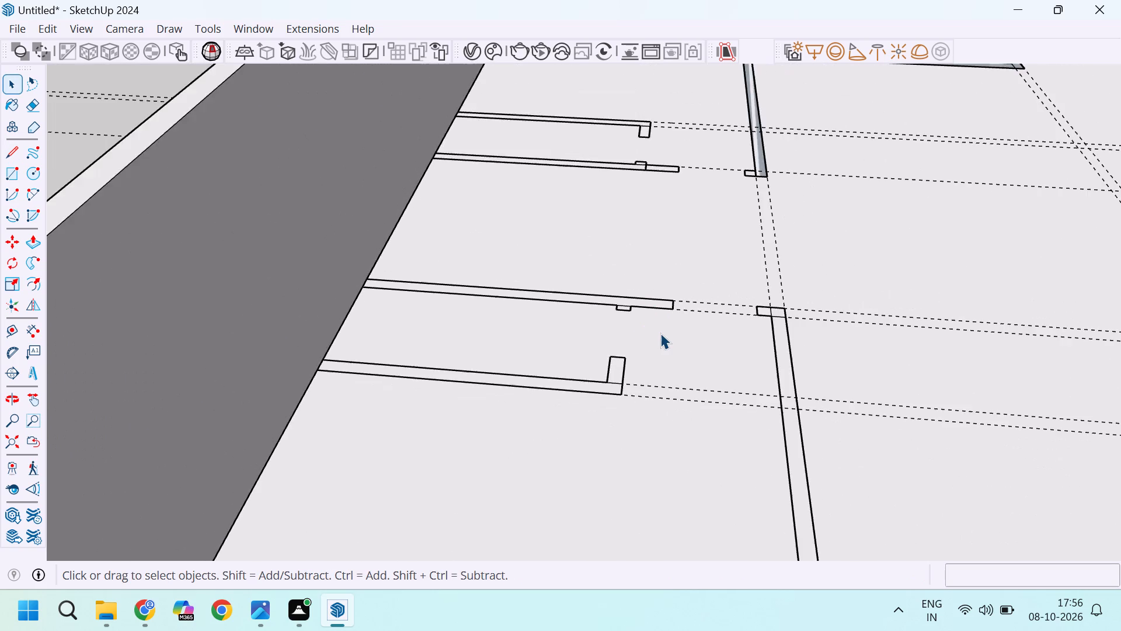
{"action": "scroll", "coordinate": [660, 333], "scroll_direction": "down", "scroll_amount": 3}
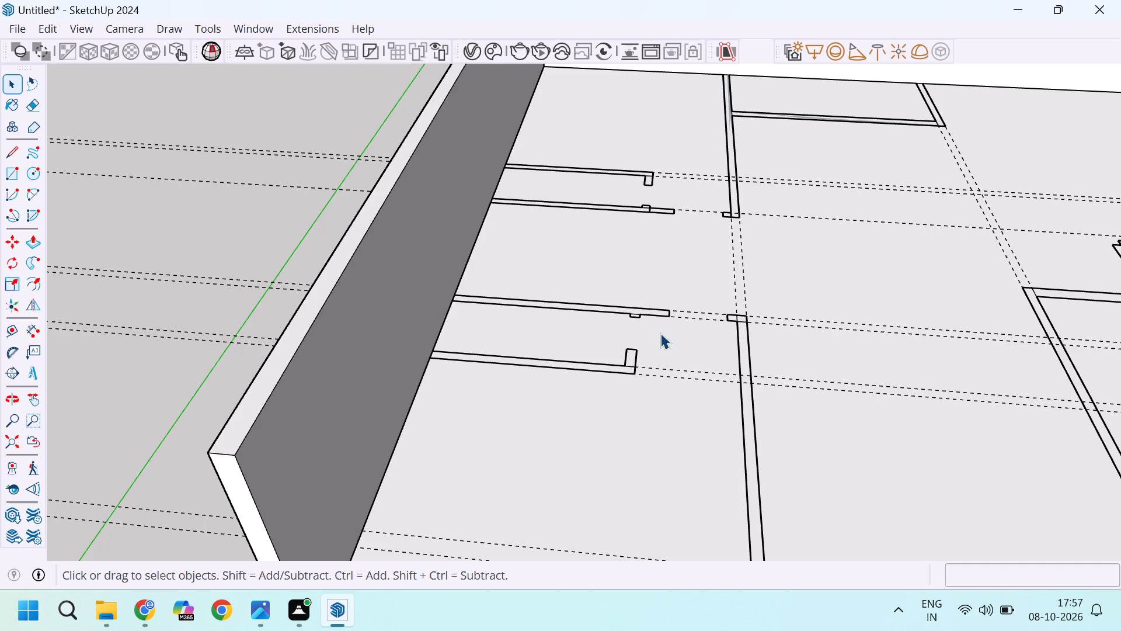
{"action": "scroll", "coordinate": [660, 333], "scroll_direction": "down", "scroll_amount": 5}
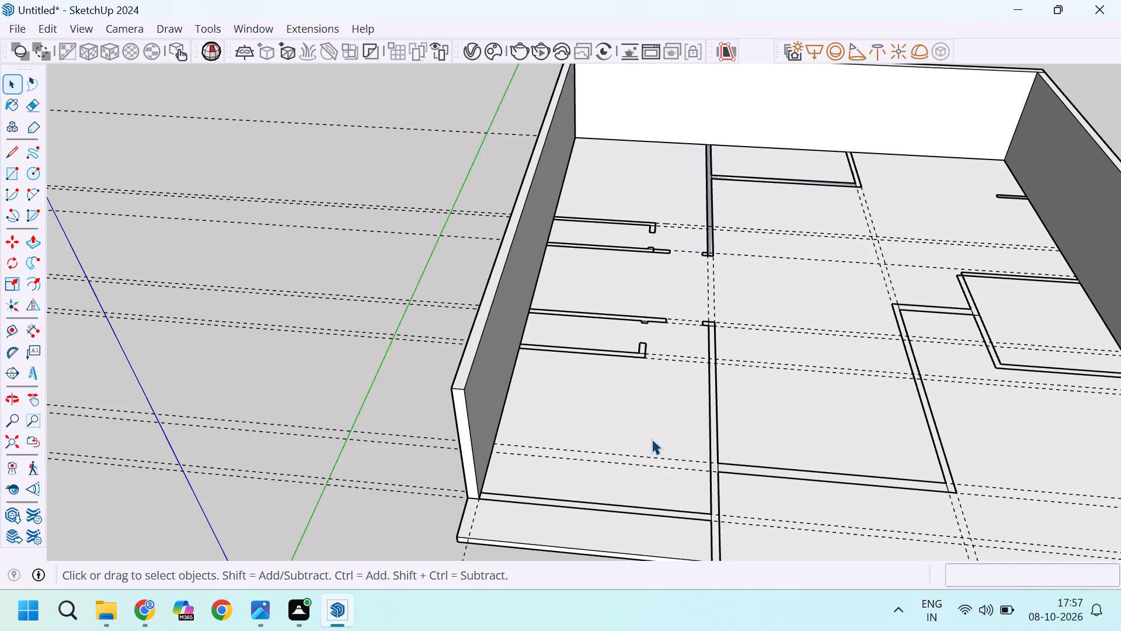
{"action": "scroll", "coordinate": [813, 455], "scroll_direction": "up", "scroll_amount": 3}
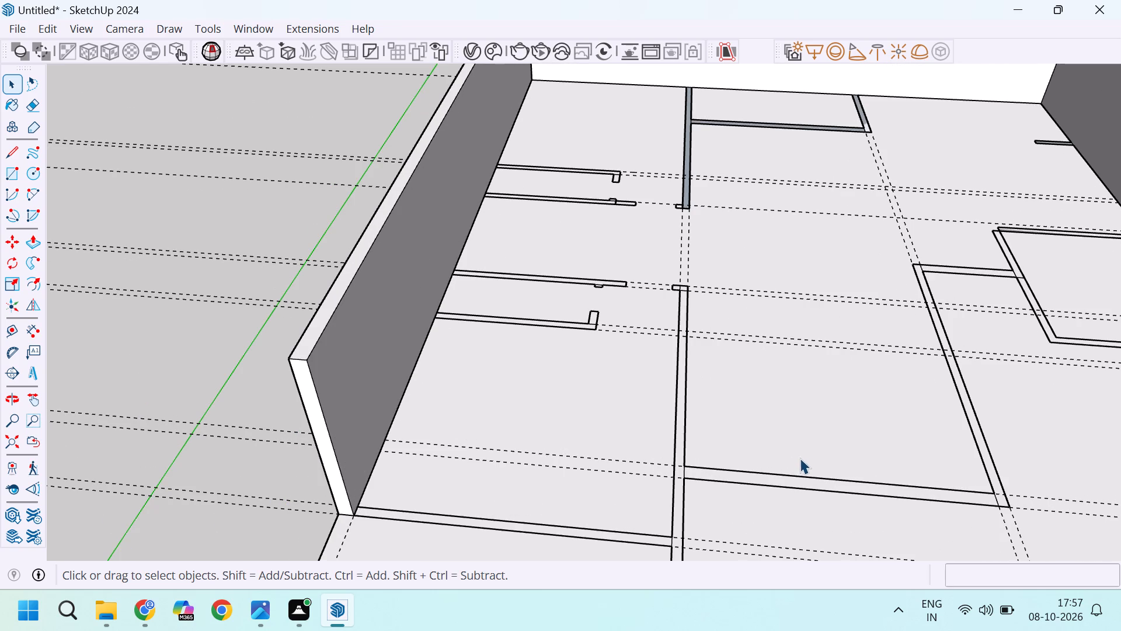
{"action": "scroll", "coordinate": [777, 438], "scroll_direction": "down", "scroll_amount": 4}
{"action": "scroll", "coordinate": [708, 386], "scroll_direction": "down", "scroll_amount": 5}
{"action": "scroll", "coordinate": [750, 435], "scroll_direction": "up", "scroll_amount": 4}
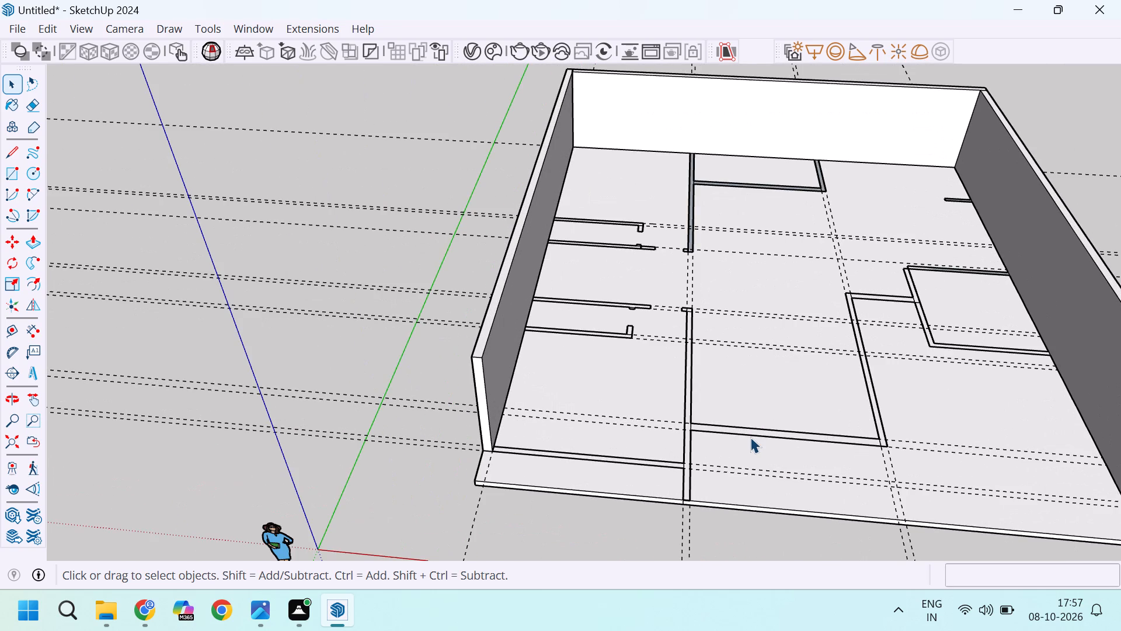
{"action": "scroll", "coordinate": [756, 442], "scroll_direction": "up", "scroll_amount": 2}
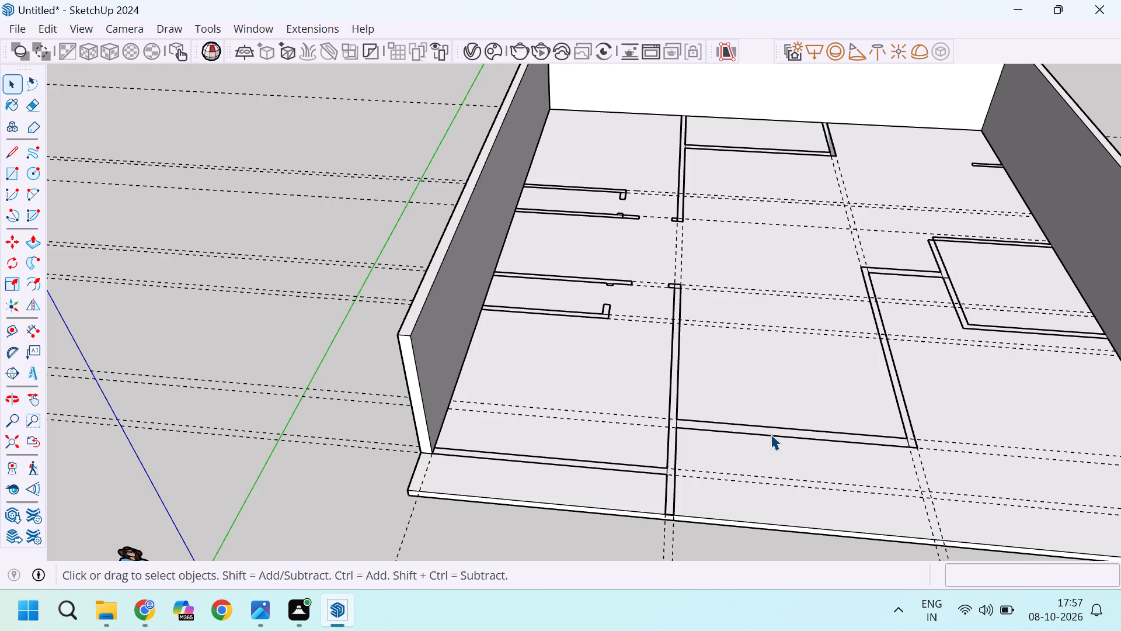
{"action": "scroll", "coordinate": [663, 372], "scroll_direction": "down", "scroll_amount": 3}
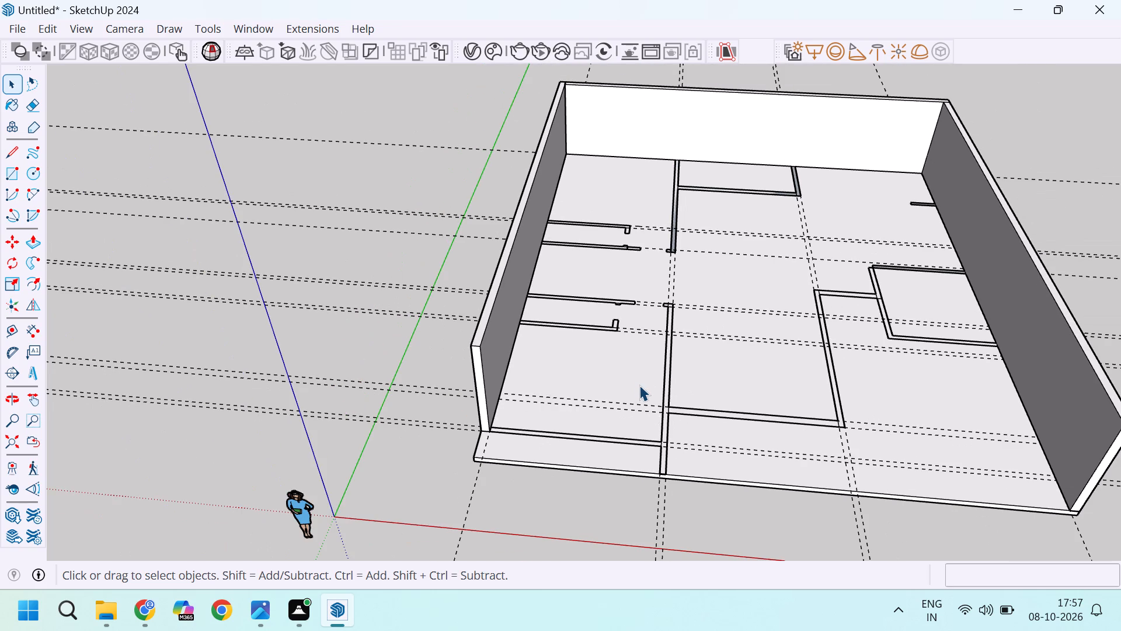
{"action": "scroll", "coordinate": [639, 385], "scroll_direction": "down", "scroll_amount": 2}
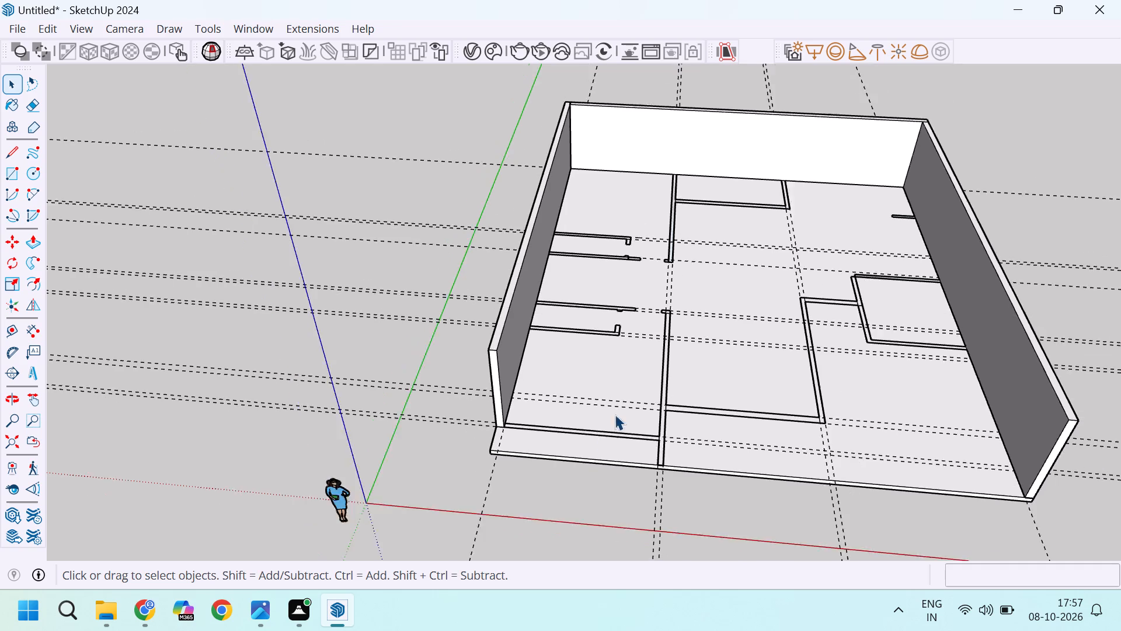
{"action": "scroll", "coordinate": [615, 414], "scroll_direction": "down", "scroll_amount": 1}
{"action": "scroll", "coordinate": [540, 476], "scroll_direction": "up", "scroll_amount": 5}
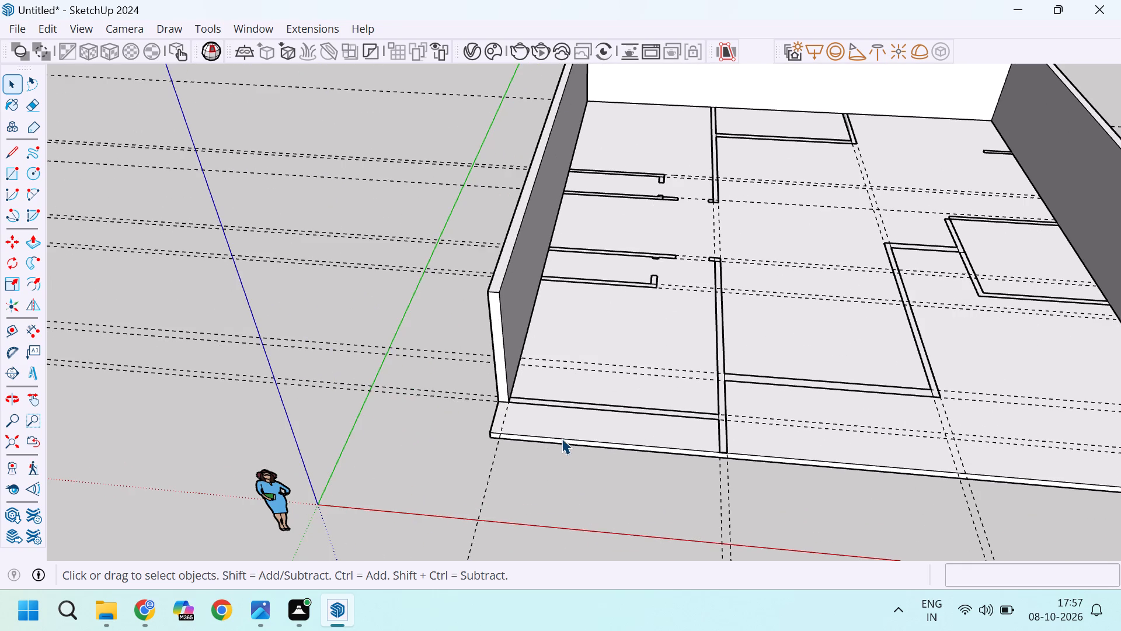
Draw a 5' by 6" rectangle within the front wall strip between the outer wall and the long interior strip.
{"action": "scroll", "coordinate": [572, 422], "scroll_direction": "up", "scroll_amount": 7}
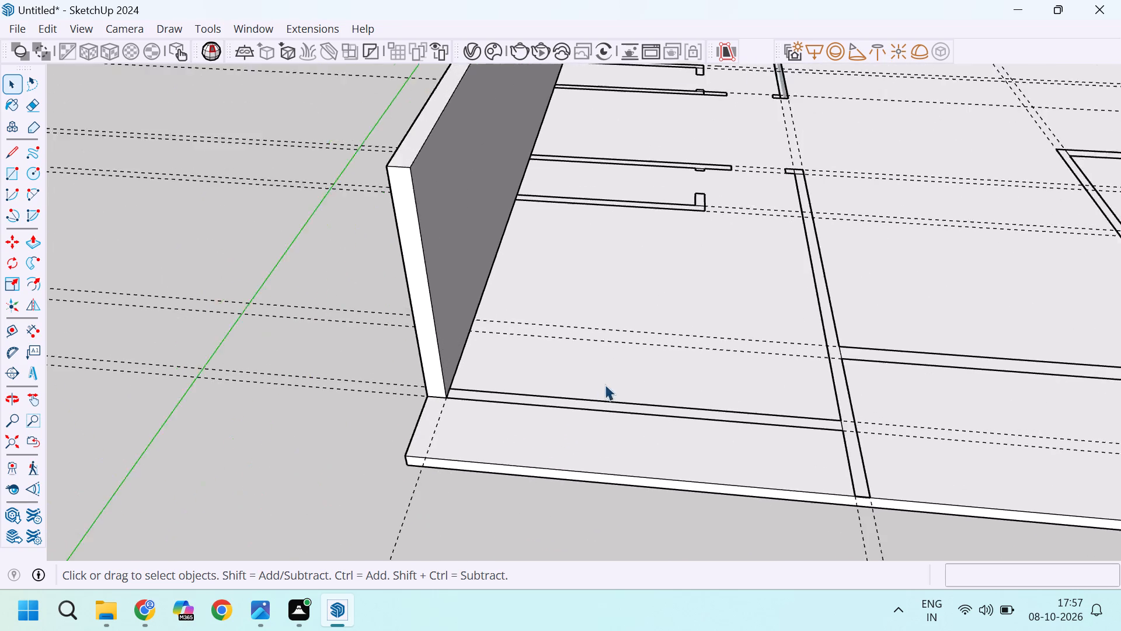
{"action": "key", "text": "r"}
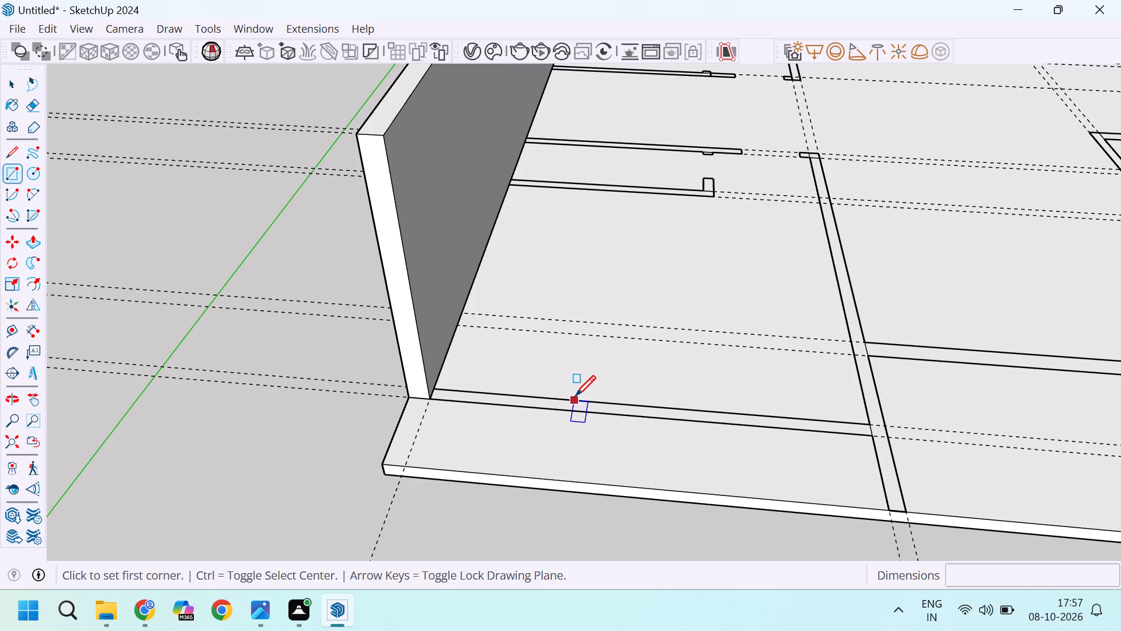
{"action": "left_click", "coordinate": [575, 396]}
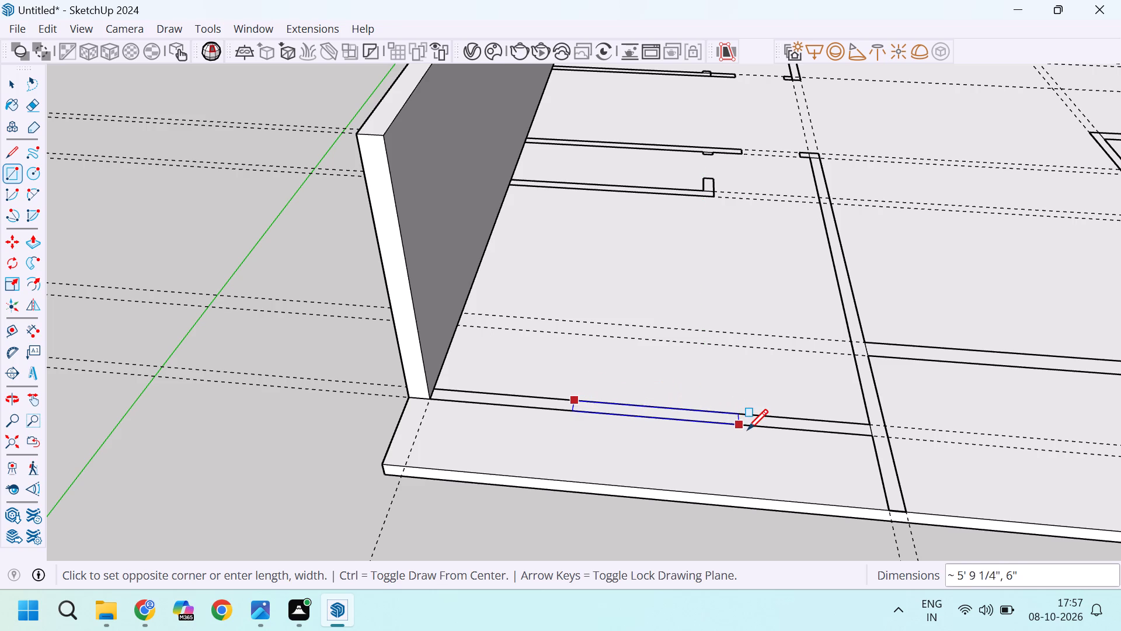
{"action": "scroll", "coordinate": [747, 429], "scroll_direction": "up", "scroll_amount": 4}
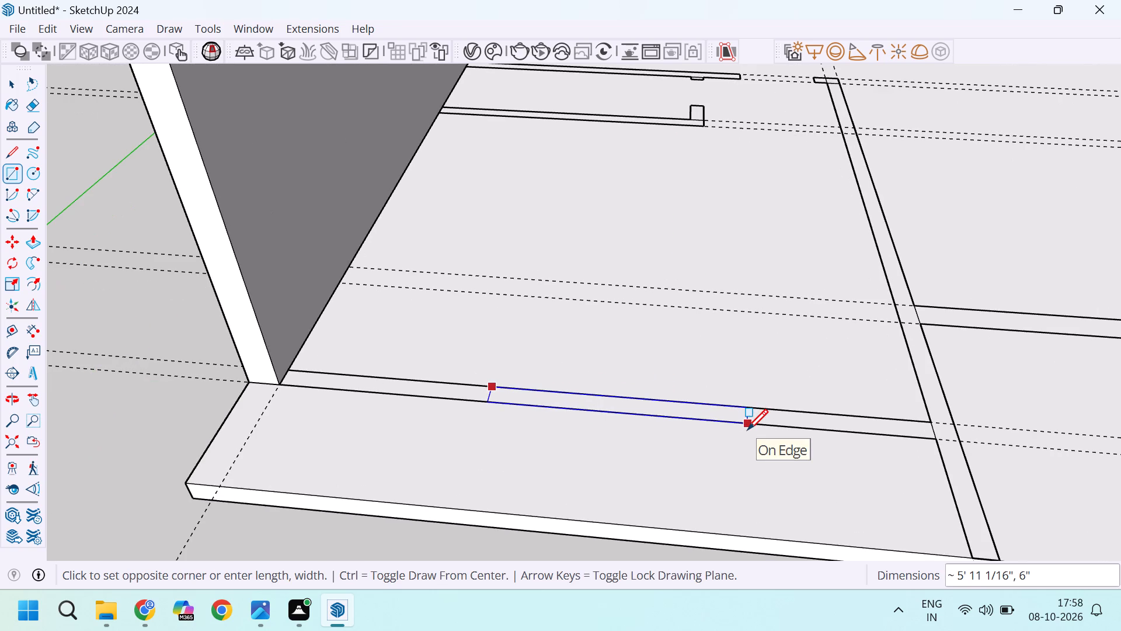
{"action": "type", "text": "5',6"}
{"action": "key", "text": "Return"}
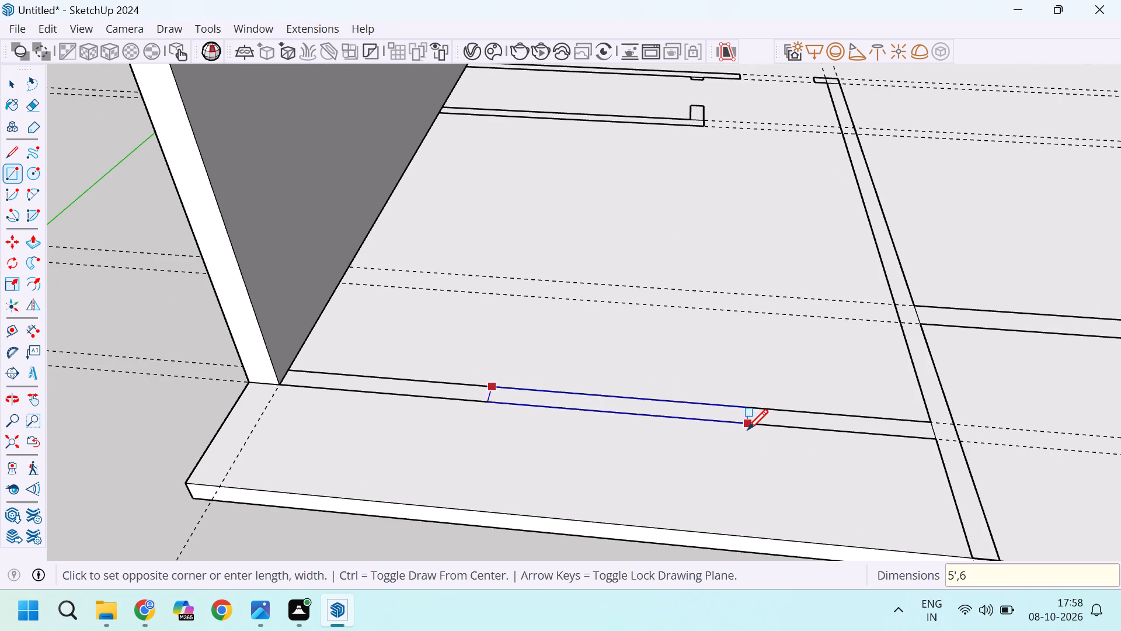
{"action": "key", "text": "space"}
Erase the two long edges of the 5' segment in the front wall strip to cut the doorway opening.
{"action": "scroll", "coordinate": [747, 429], "scroll_direction": "down", "scroll_amount": 6}
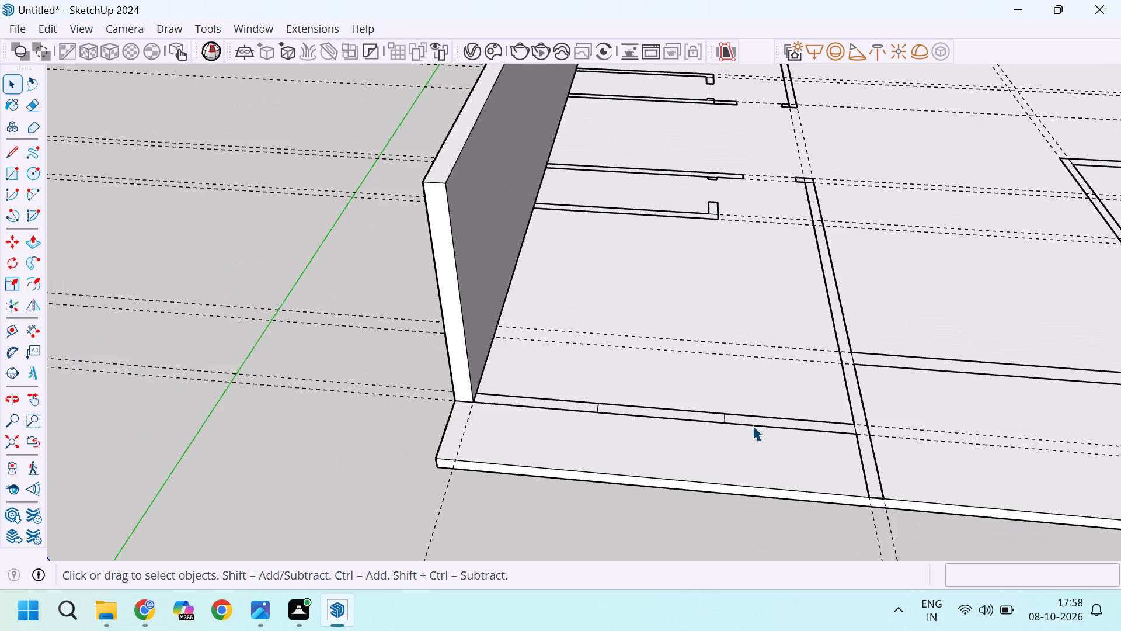
{"action": "scroll", "coordinate": [678, 380], "scroll_direction": "up", "scroll_amount": 4}
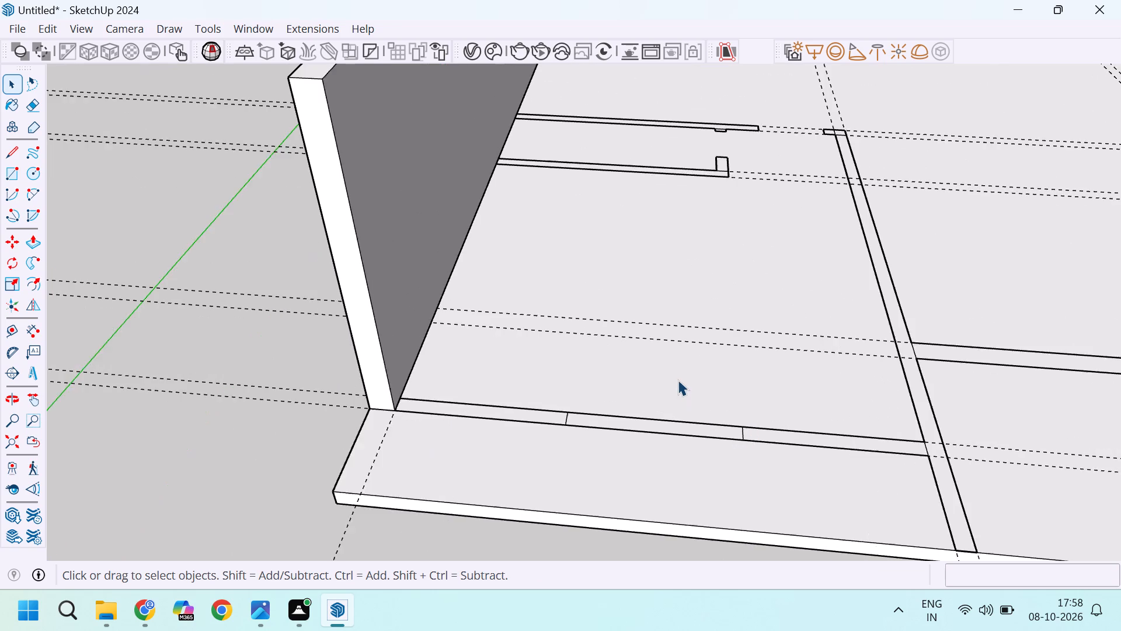
{"action": "key", "text": "e"}
{"action": "left_click", "coordinate": [671, 410]}
{"action": "left_click_drag", "start_coordinate": [671, 418], "coordinate": [667, 473]}
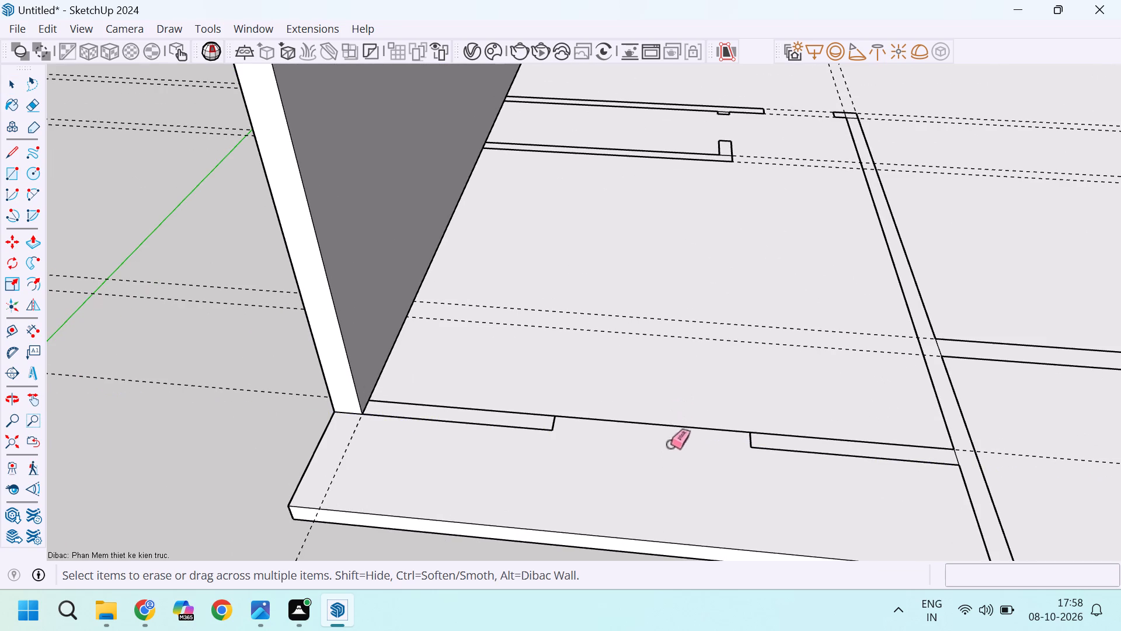
{"action": "left_click_drag", "start_coordinate": [685, 425], "coordinate": [677, 443]}
{"action": "scroll", "coordinate": [677, 443], "scroll_direction": "down", "scroll_amount": 3}
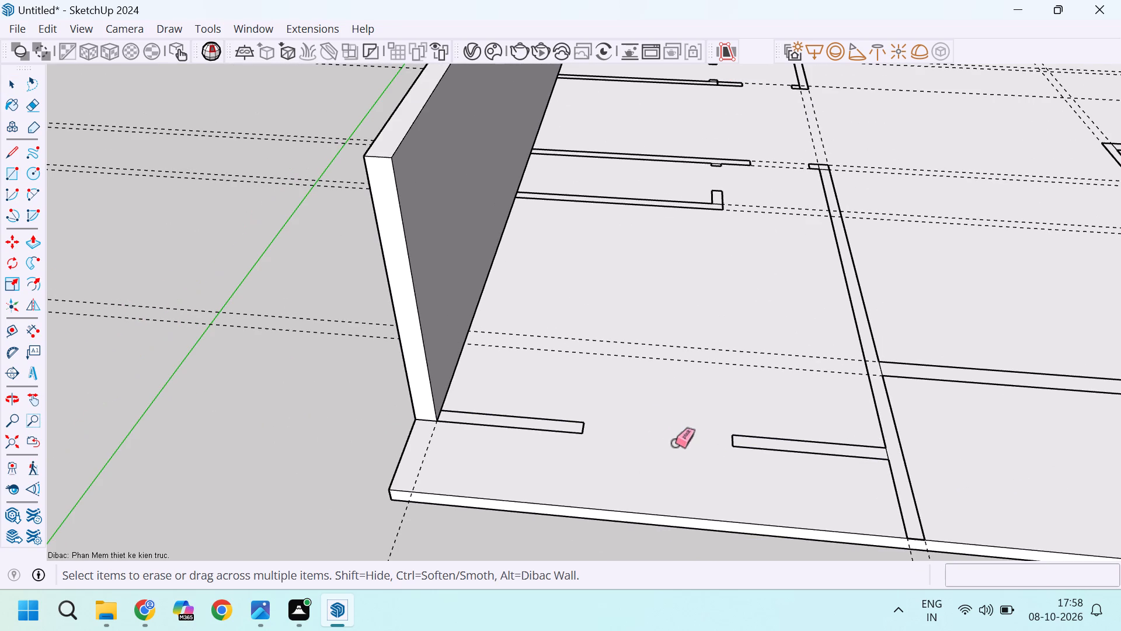
{"action": "key", "text": "ctrl+z"}
{"action": "left_click_drag", "start_coordinate": [676, 425], "coordinate": [673, 443]}
{"action": "scroll", "coordinate": [673, 443], "scroll_direction": "down", "scroll_amount": 11}
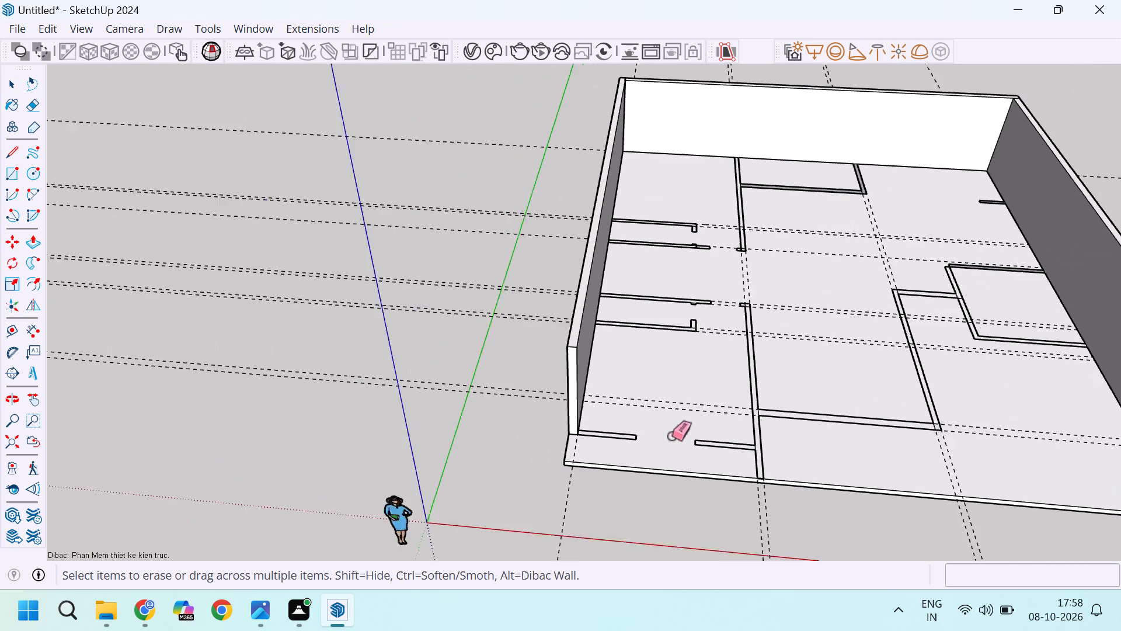
{"action": "key", "text": "space"}
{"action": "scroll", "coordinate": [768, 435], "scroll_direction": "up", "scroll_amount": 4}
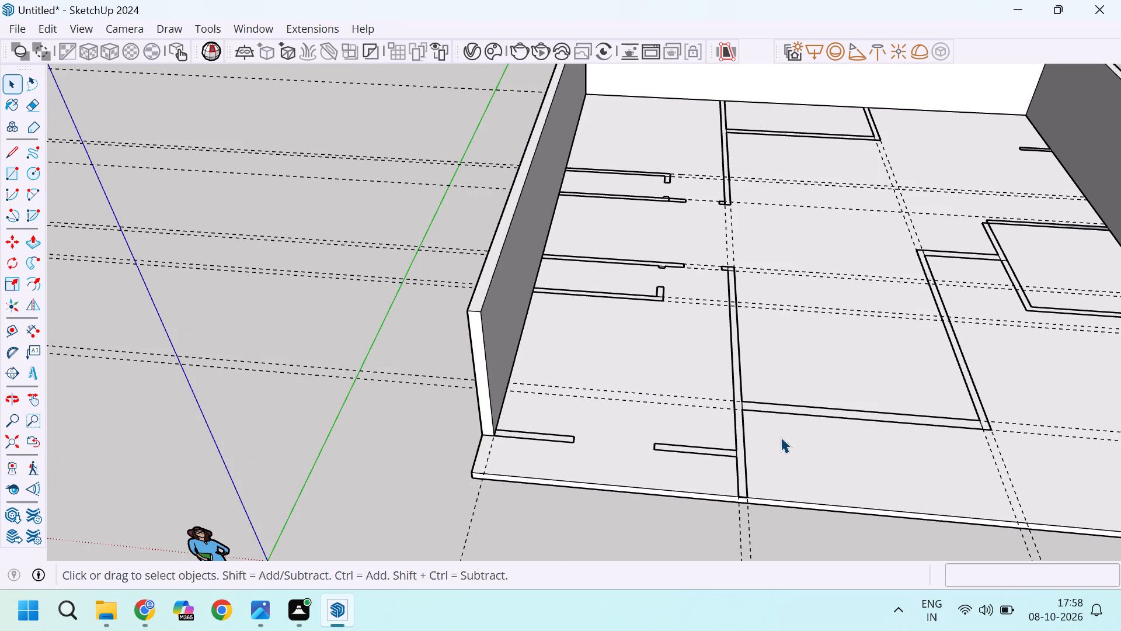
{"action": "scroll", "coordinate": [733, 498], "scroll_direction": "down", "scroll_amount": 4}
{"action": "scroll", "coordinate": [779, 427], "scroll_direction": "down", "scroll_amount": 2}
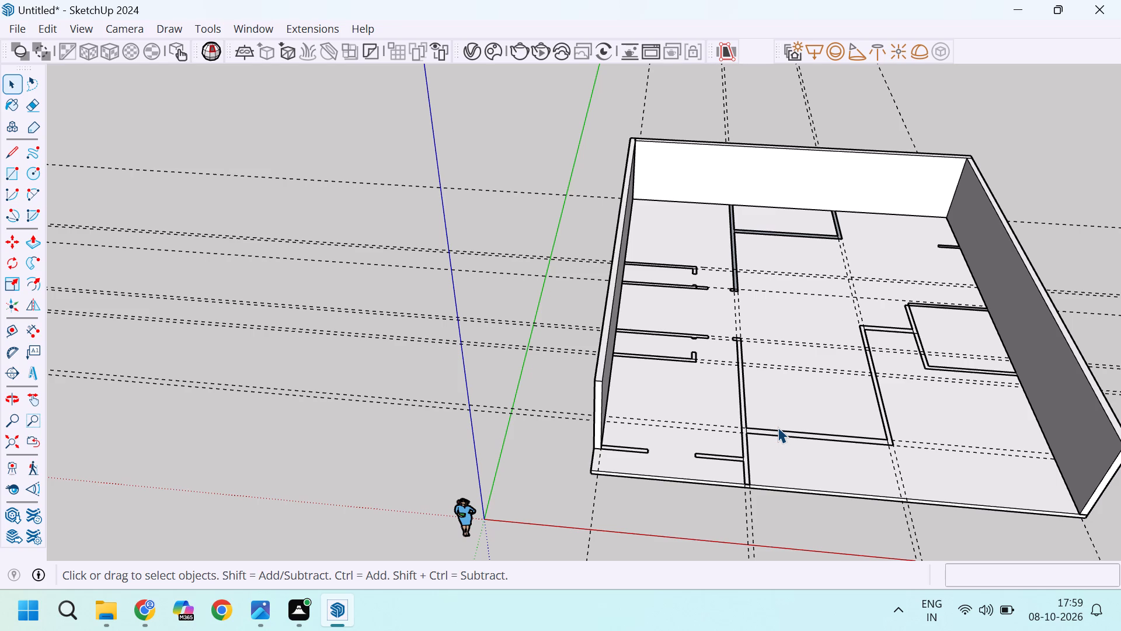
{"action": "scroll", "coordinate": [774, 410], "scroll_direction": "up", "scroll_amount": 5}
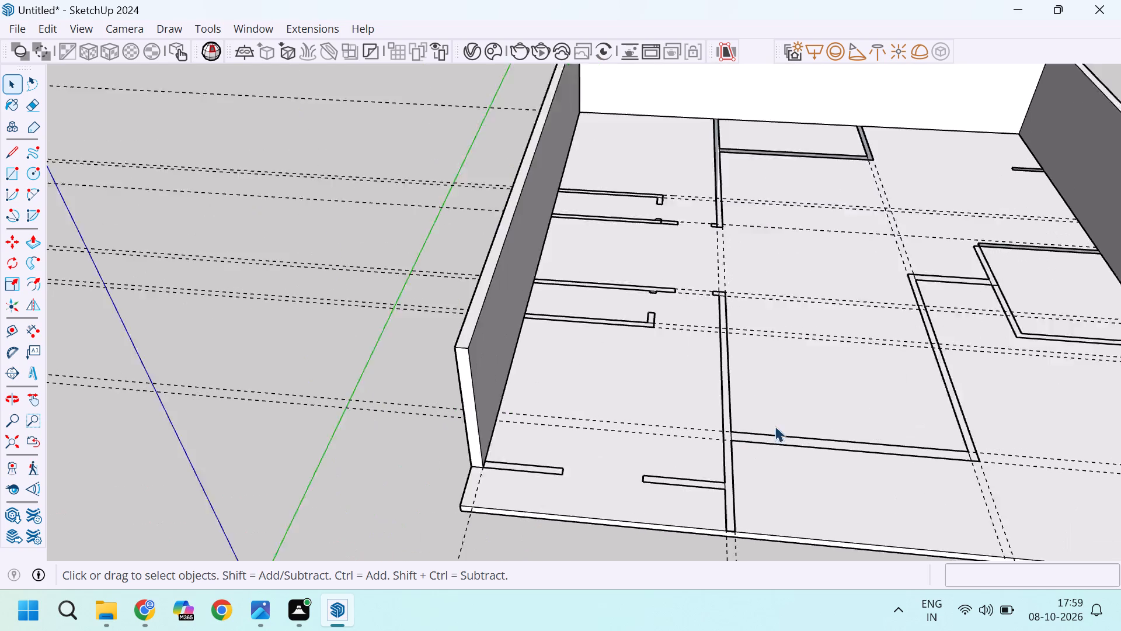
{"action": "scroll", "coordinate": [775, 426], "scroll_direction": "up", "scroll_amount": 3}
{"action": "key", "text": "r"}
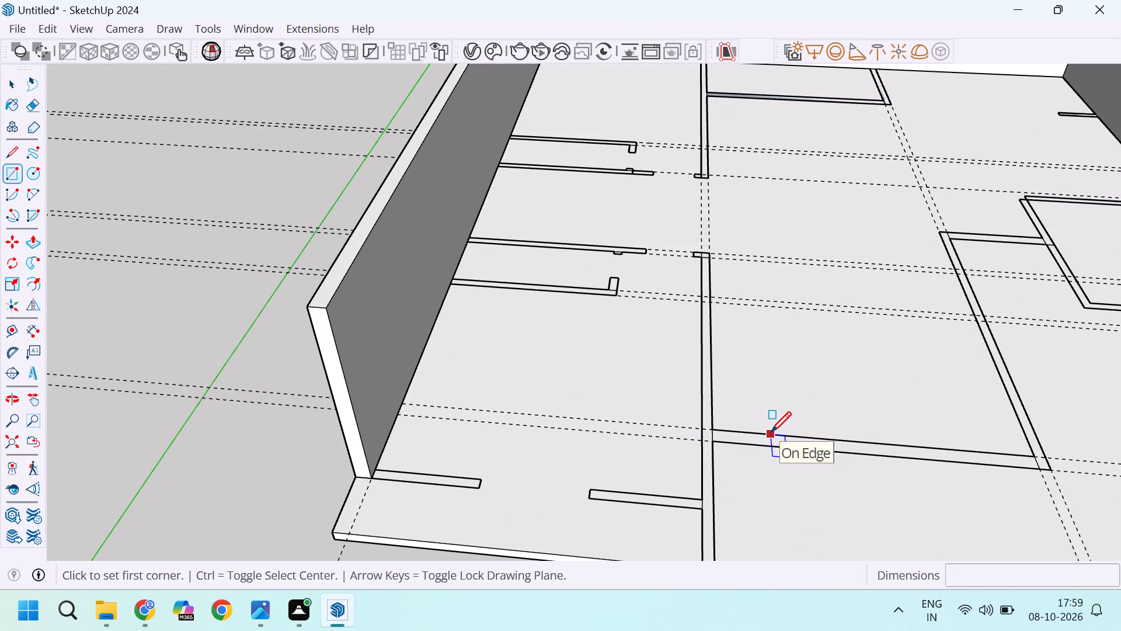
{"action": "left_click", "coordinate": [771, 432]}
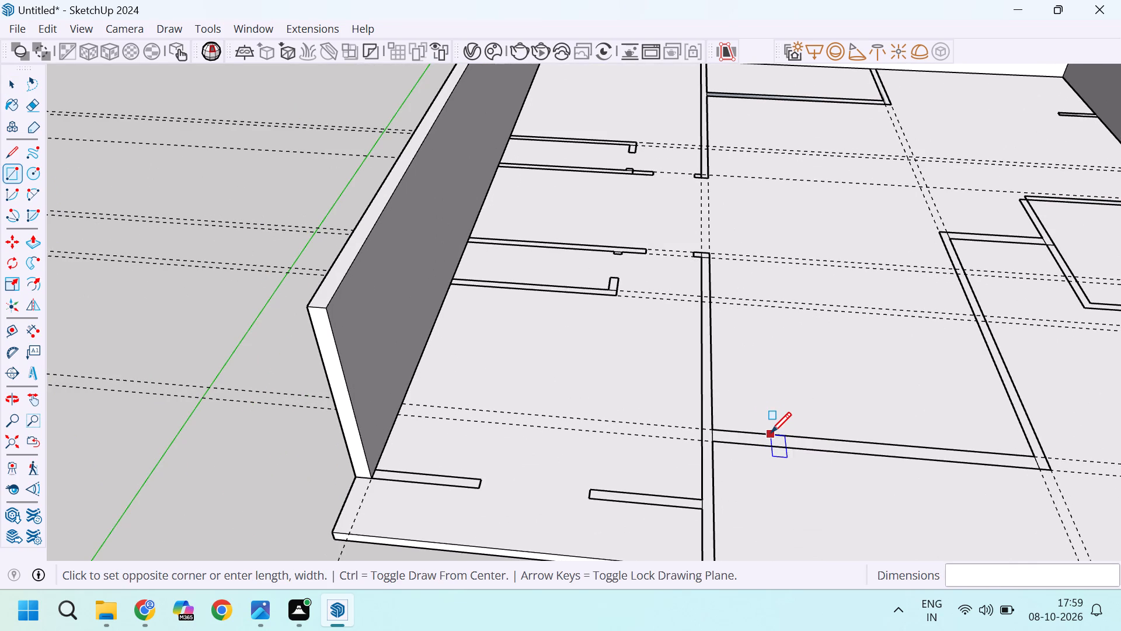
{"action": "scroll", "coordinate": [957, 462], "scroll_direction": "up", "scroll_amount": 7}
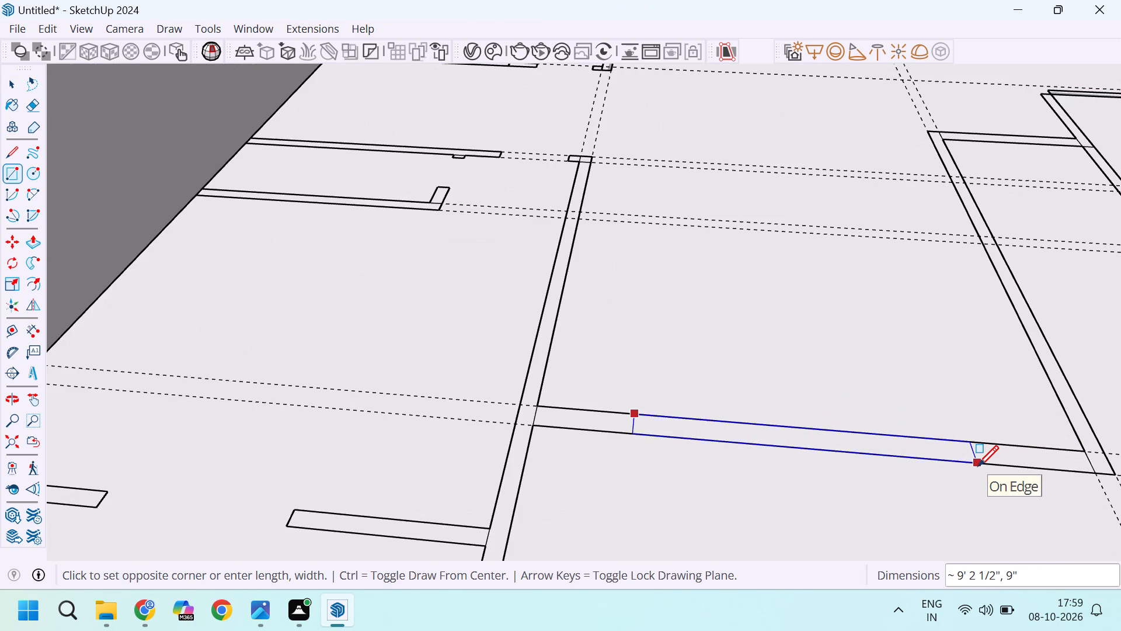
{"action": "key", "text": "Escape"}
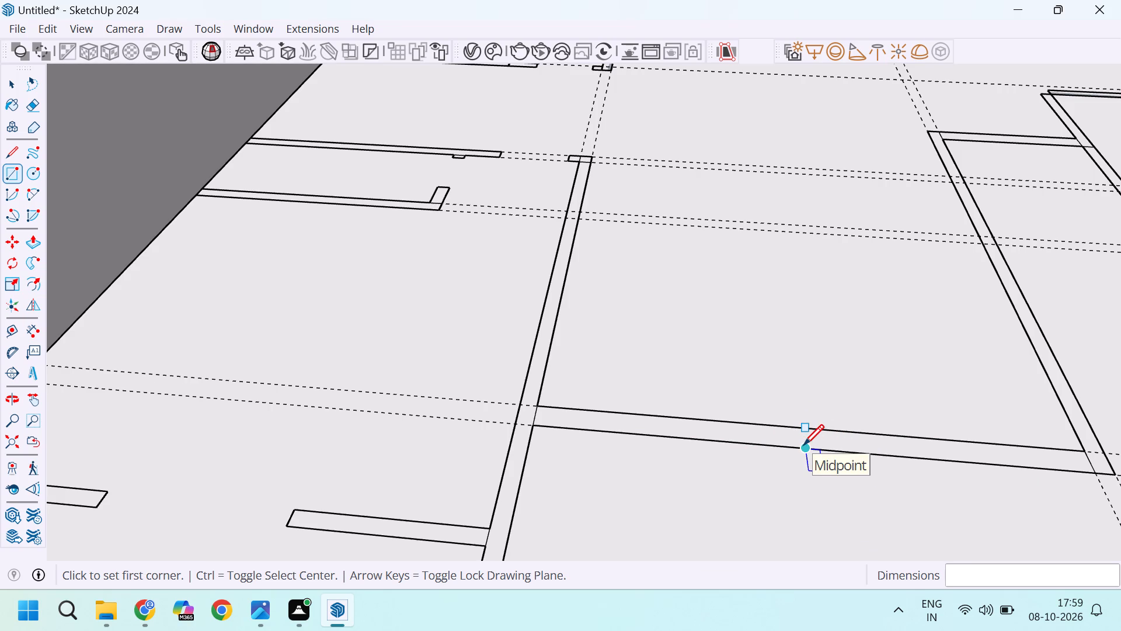
Draw a 4' line from the midpoint of the front edge of the cross strip between the two long interior strips, along that edge.
{"action": "key", "text": "l"}
{"action": "left_click", "coordinate": [803, 448]}
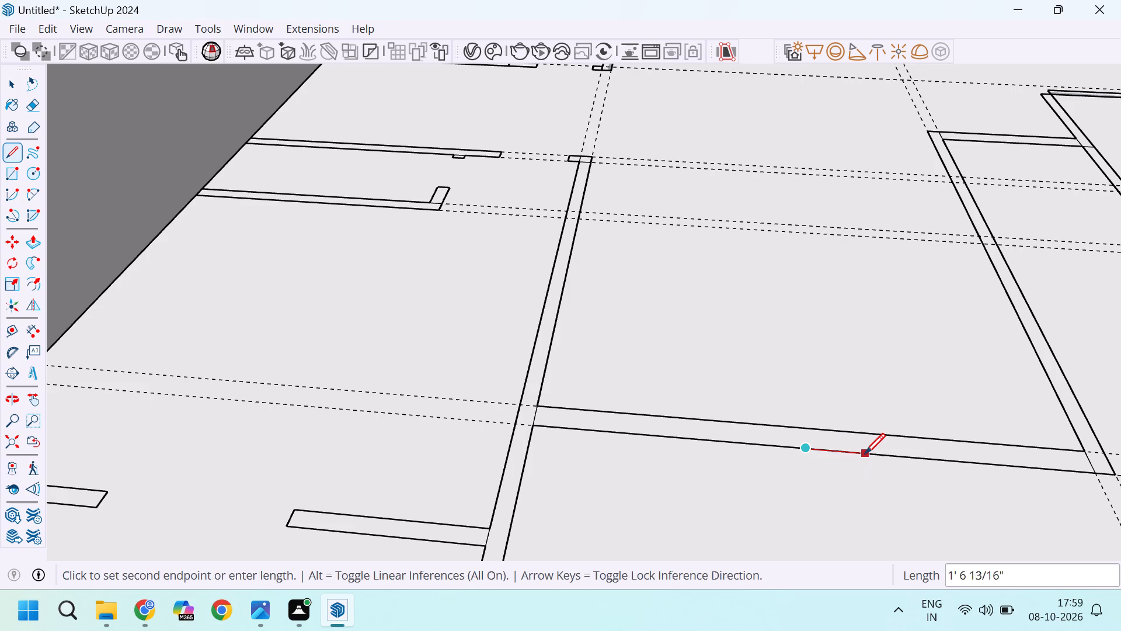
{"action": "type", "text": "4'"}
{"action": "key", "text": "Return"}
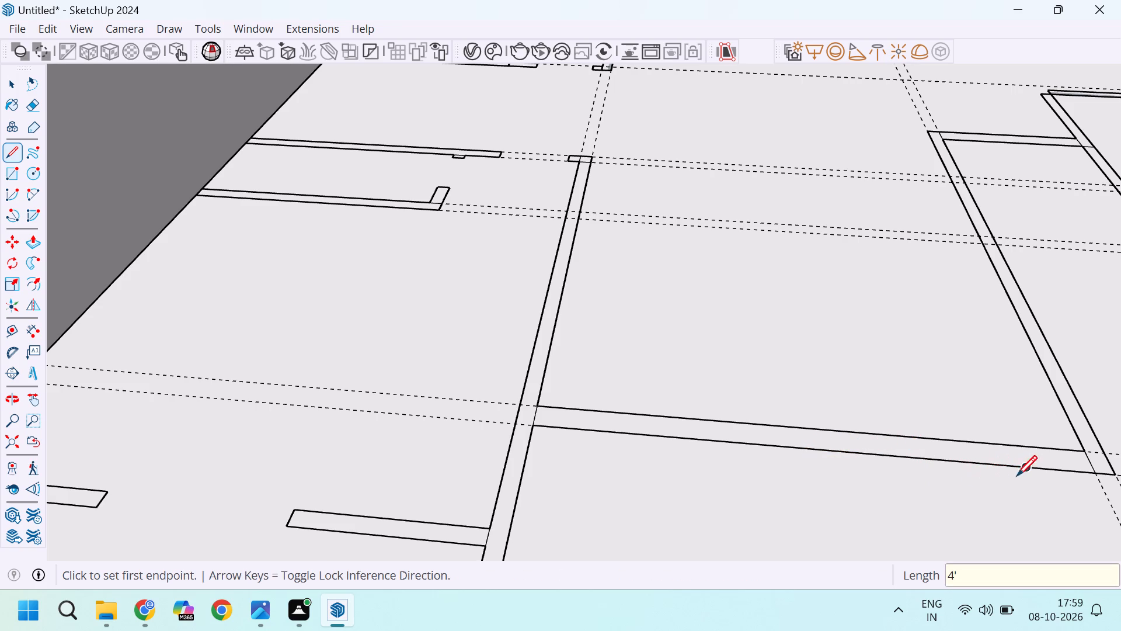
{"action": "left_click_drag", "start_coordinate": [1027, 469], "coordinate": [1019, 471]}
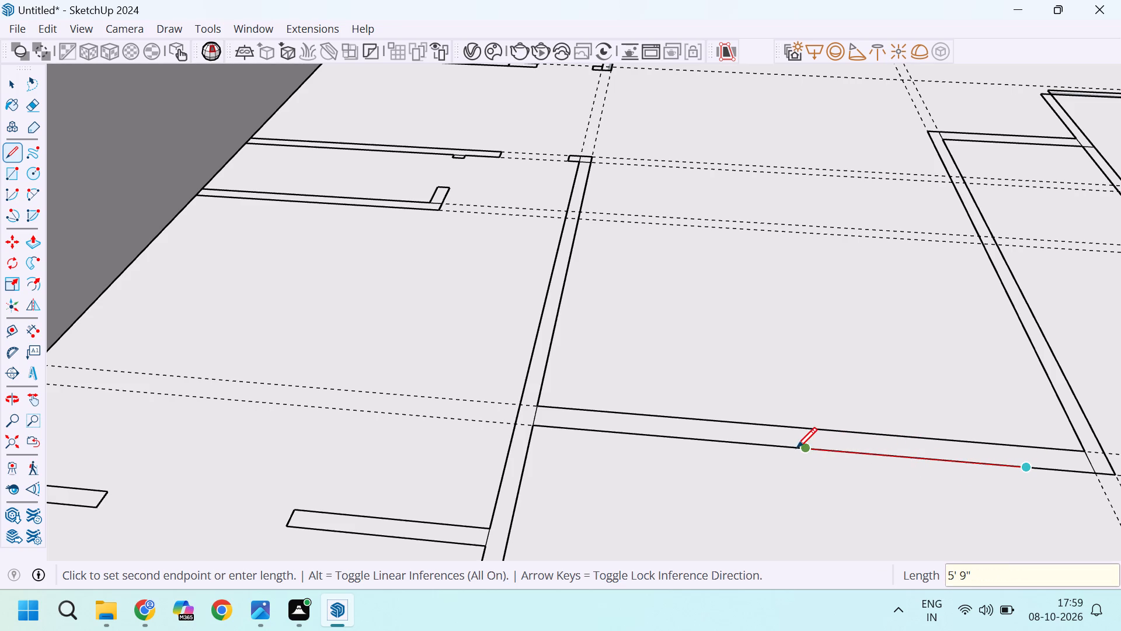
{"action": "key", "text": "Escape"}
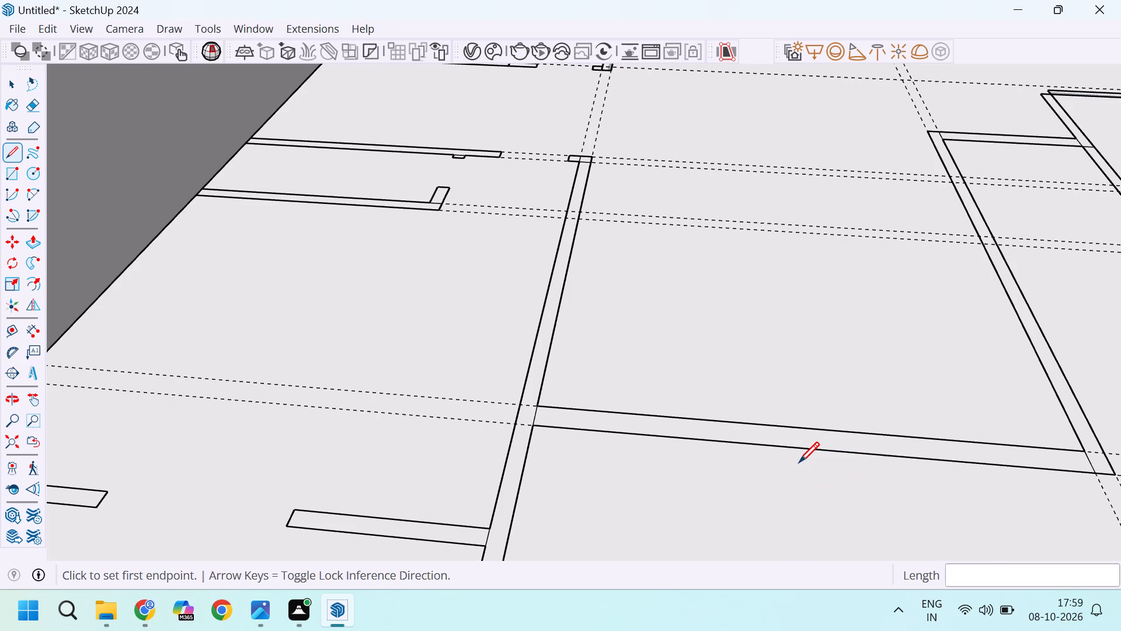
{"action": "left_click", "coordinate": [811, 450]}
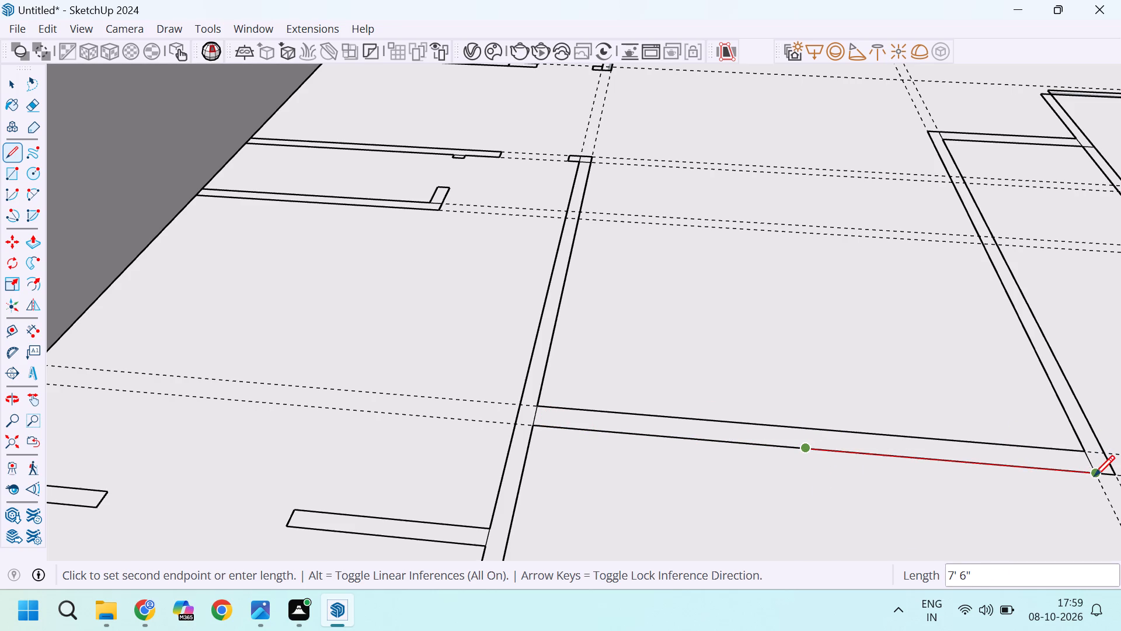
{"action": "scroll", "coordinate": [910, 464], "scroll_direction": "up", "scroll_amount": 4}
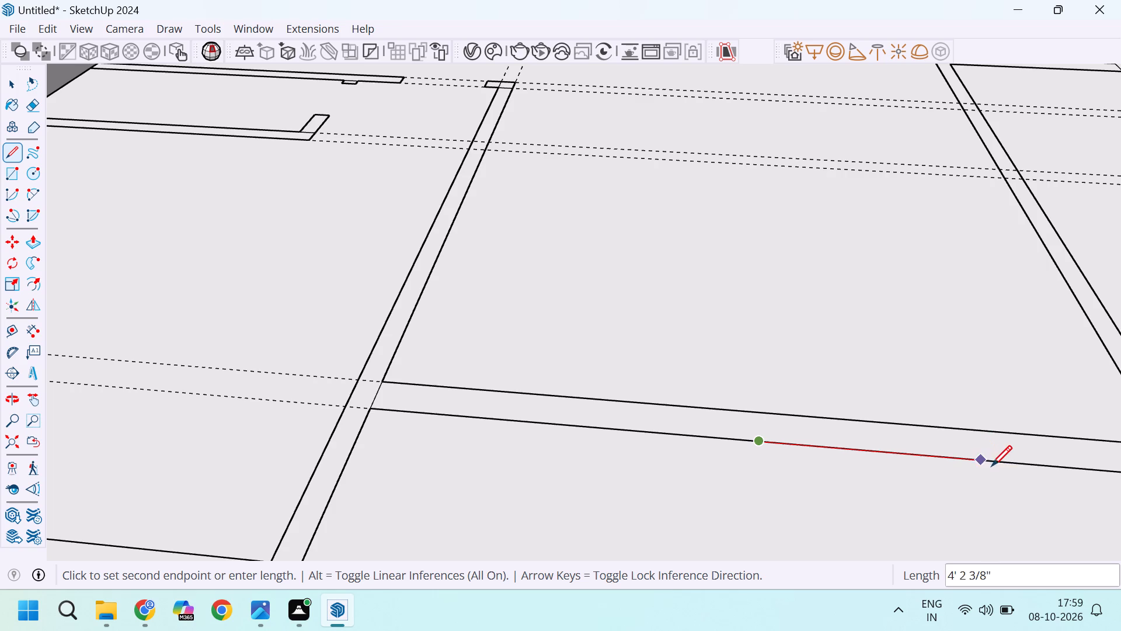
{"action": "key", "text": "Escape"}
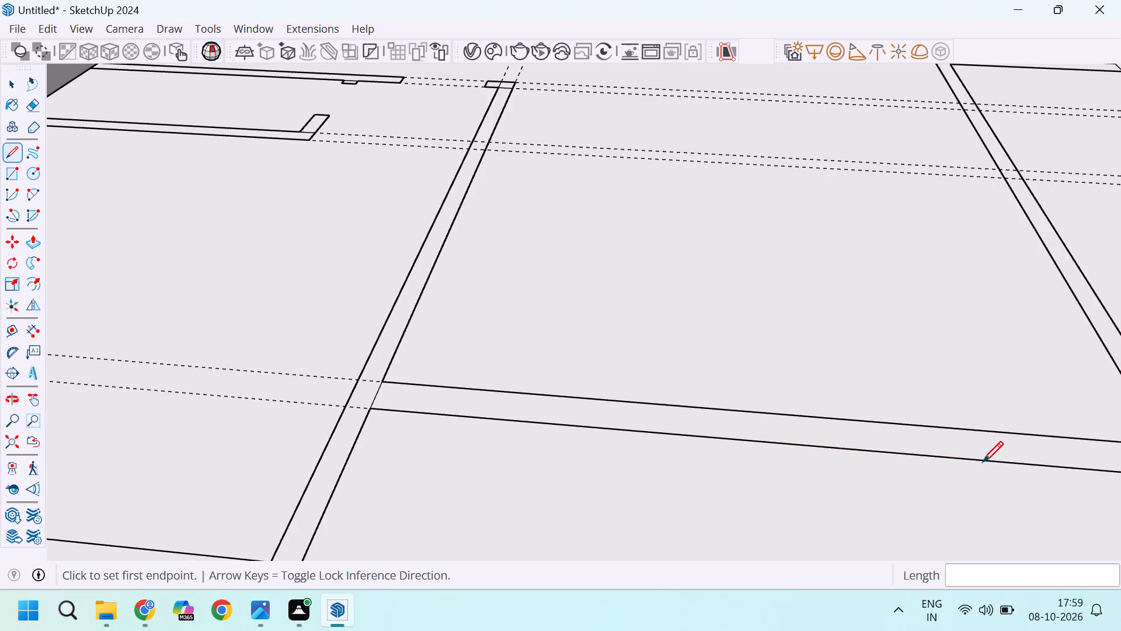
Draw a 9" line across the cross strip from the end of the 4' line to the opposite edge.
{"action": "left_click", "coordinate": [981, 458]}
{"action": "left_click", "coordinate": [972, 428]}
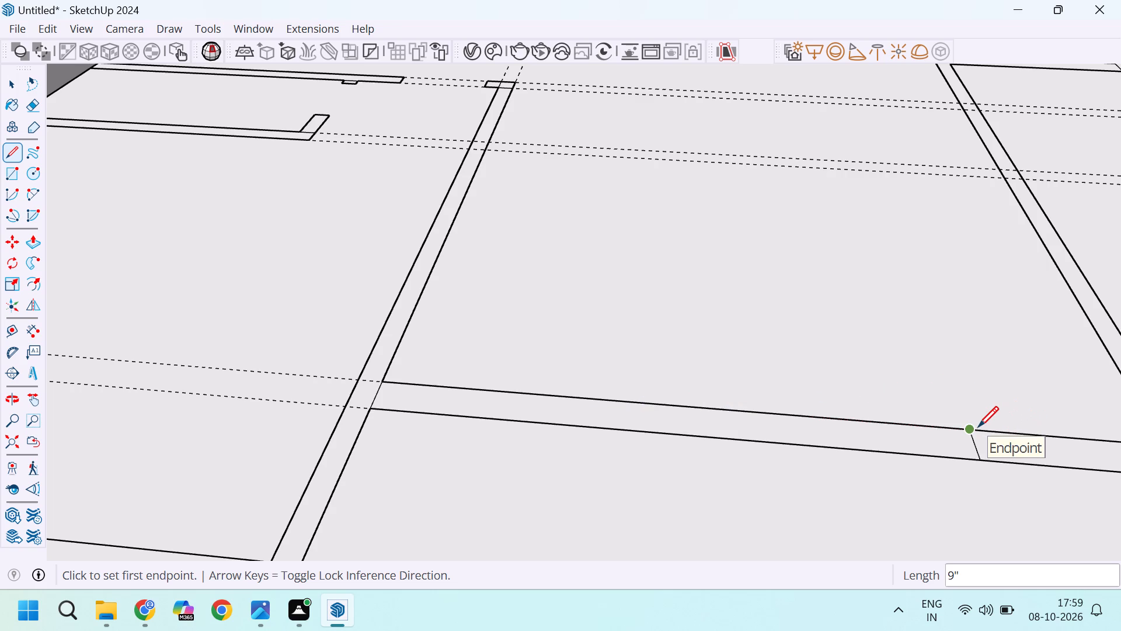
{"action": "key", "text": "space"}
Copy the short crossing line 8' along the strip toward its other end to mark the second side of the opening.
{"action": "scroll", "coordinate": [972, 444], "scroll_direction": "up", "scroll_amount": 4}
{"action": "key", "text": "m"}
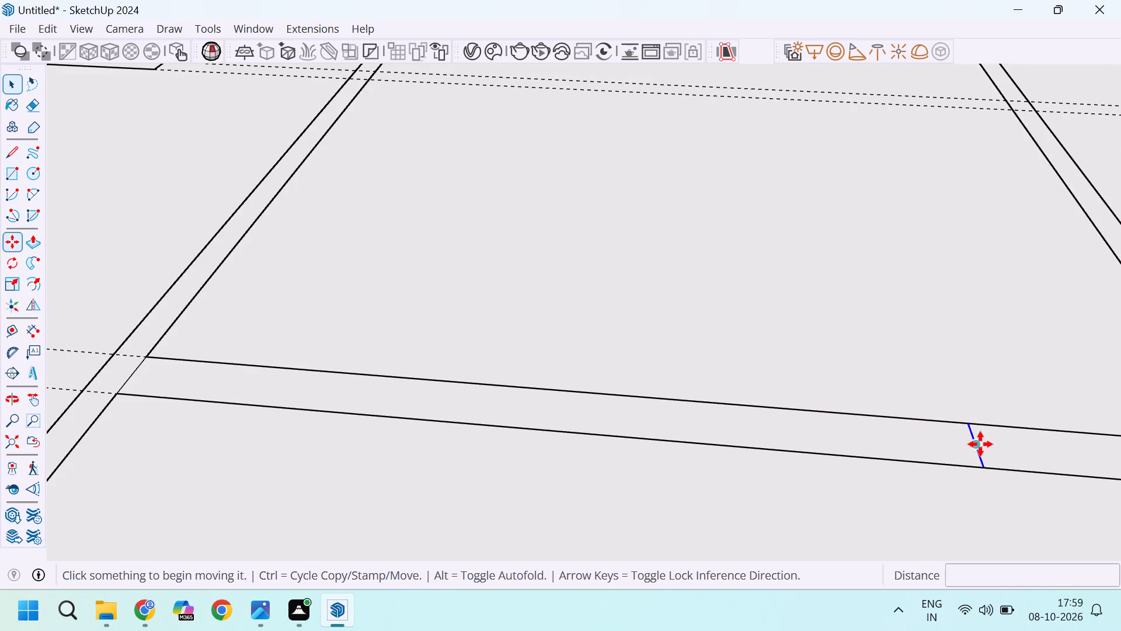
{"action": "left_click", "coordinate": [980, 444]}
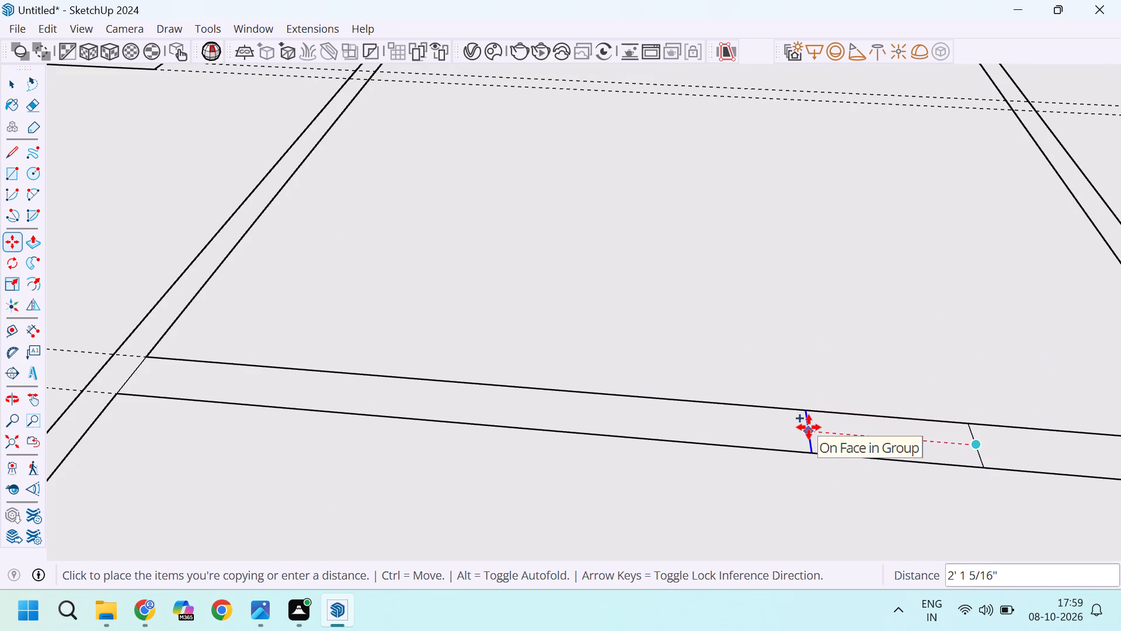
{"action": "type", "text": "8'"}
{"action": "key", "text": "Return"}
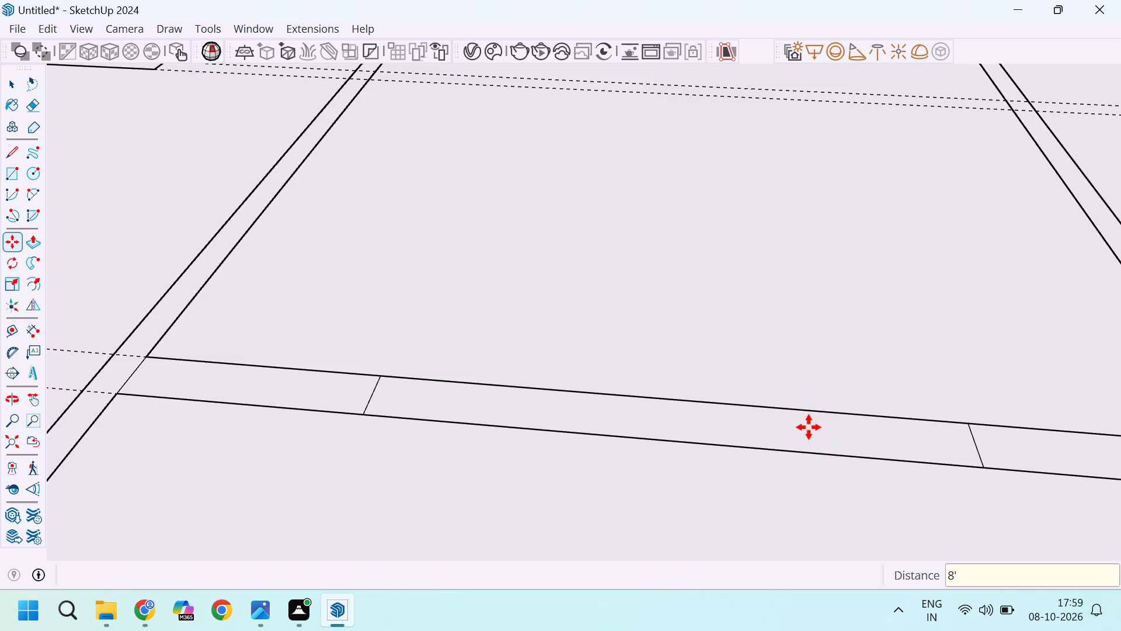
{"action": "key", "text": "space"}
Erase both long edges of the cross strip between the two crossing lines to cut the 8' opening.
{"action": "scroll", "coordinate": [804, 443], "scroll_direction": "down", "scroll_amount": 4}
{"action": "scroll", "coordinate": [742, 436], "scroll_direction": "down", "scroll_amount": 3}
{"action": "key", "text": "e"}
{"action": "left_click_drag", "start_coordinate": [729, 413], "coordinate": [727, 425]}
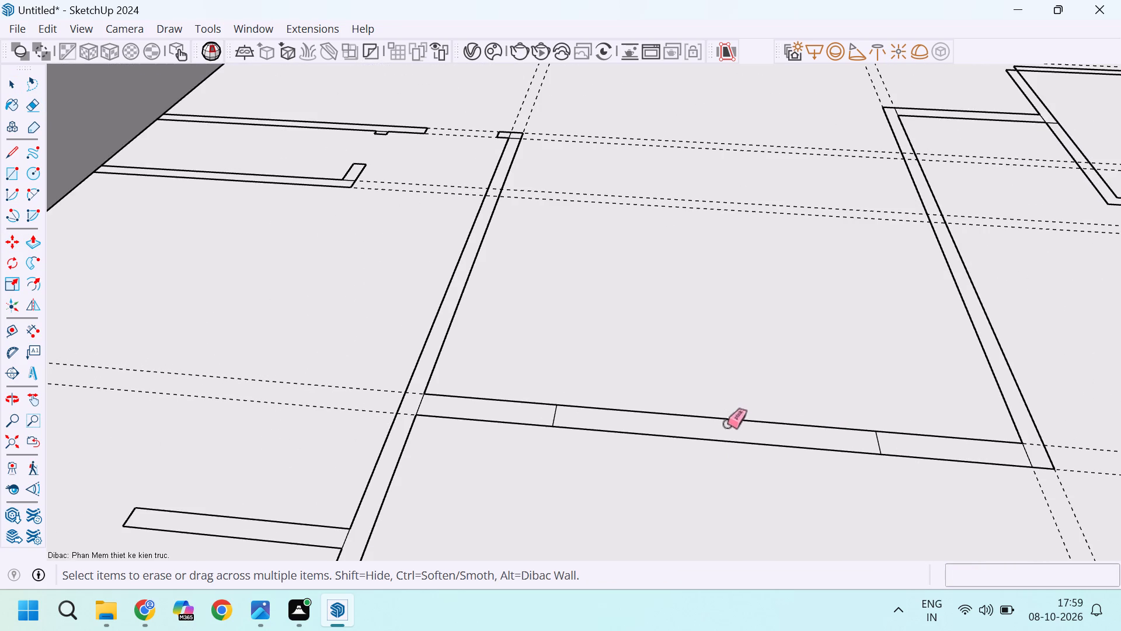
{"action": "left_click_drag", "start_coordinate": [727, 425], "coordinate": [730, 477]}
{"action": "left_click_drag", "start_coordinate": [701, 440], "coordinate": [691, 461]}
{"action": "scroll", "coordinate": [691, 461], "scroll_direction": "down", "scroll_amount": 8}
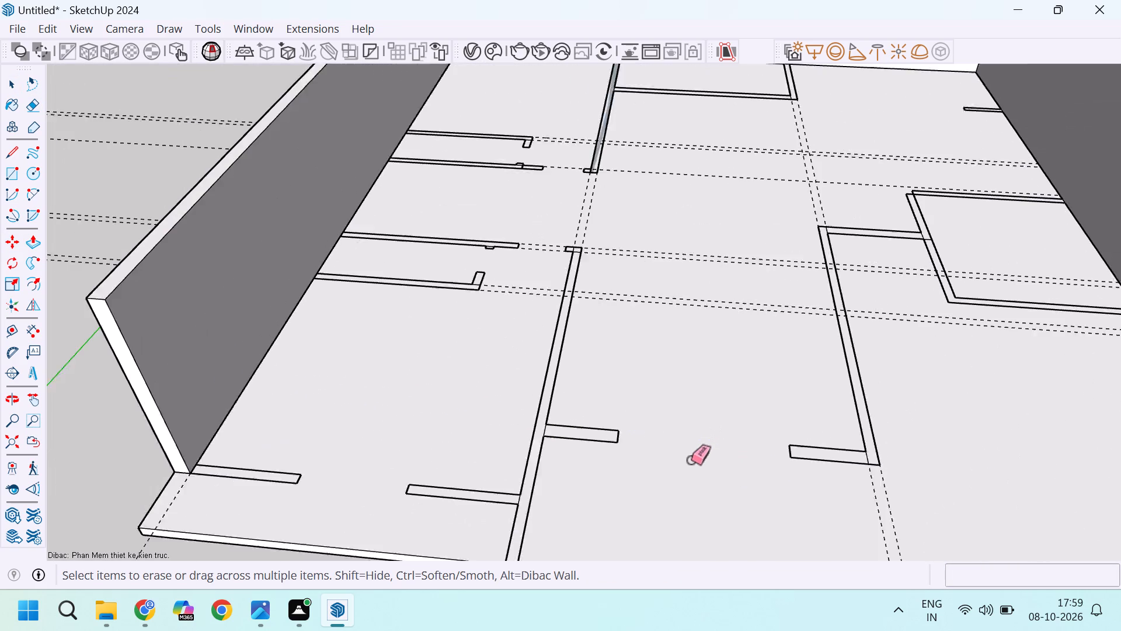
{"action": "key", "text": "space"}
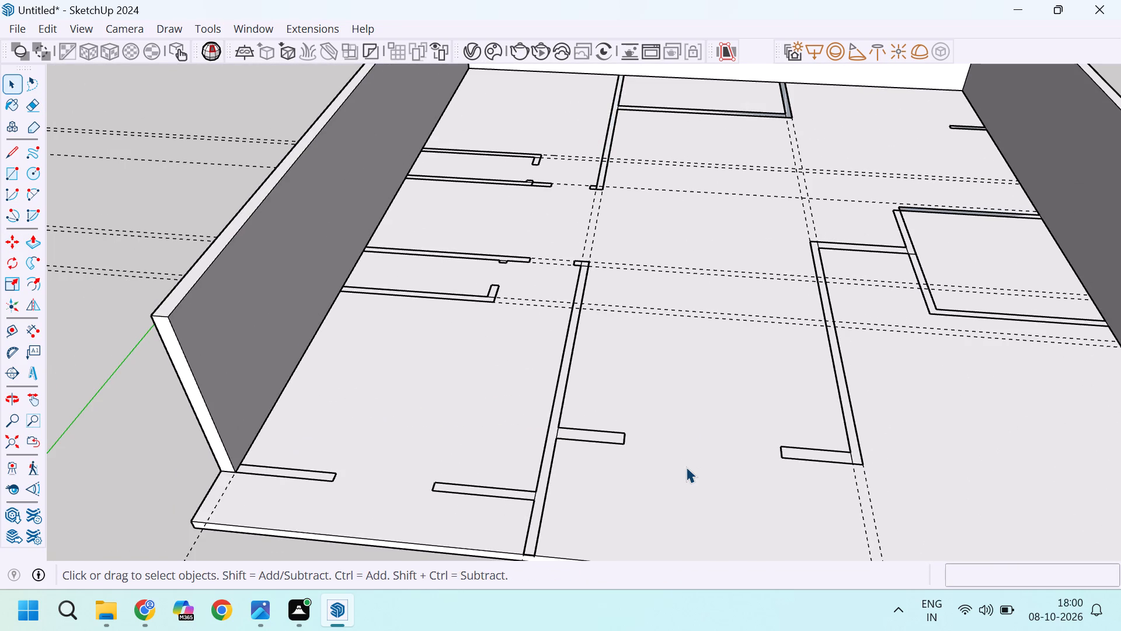
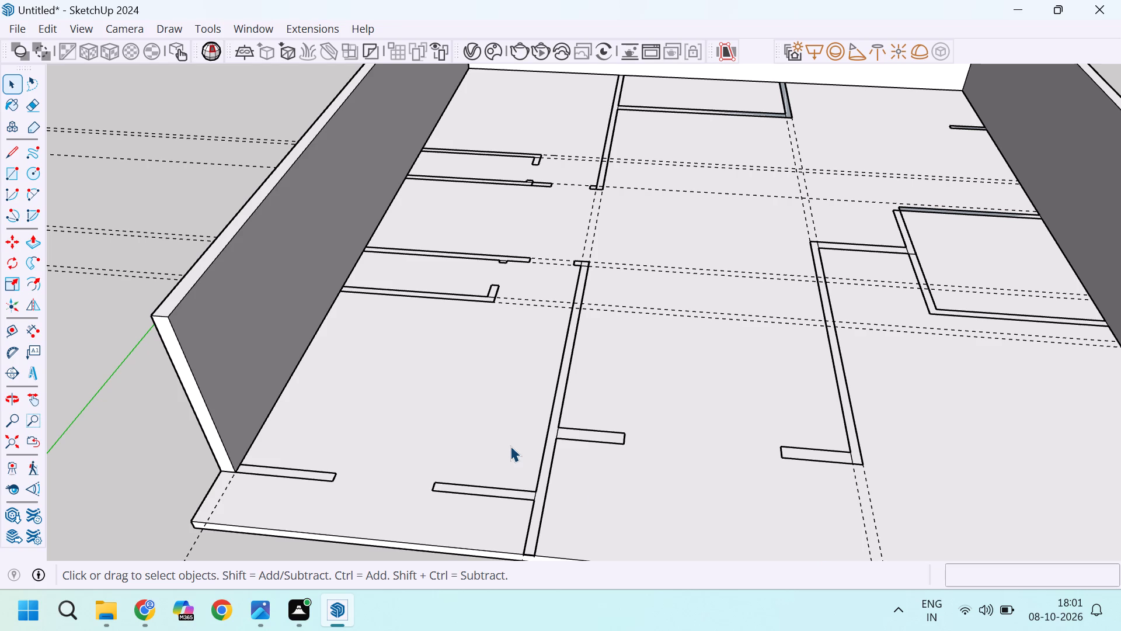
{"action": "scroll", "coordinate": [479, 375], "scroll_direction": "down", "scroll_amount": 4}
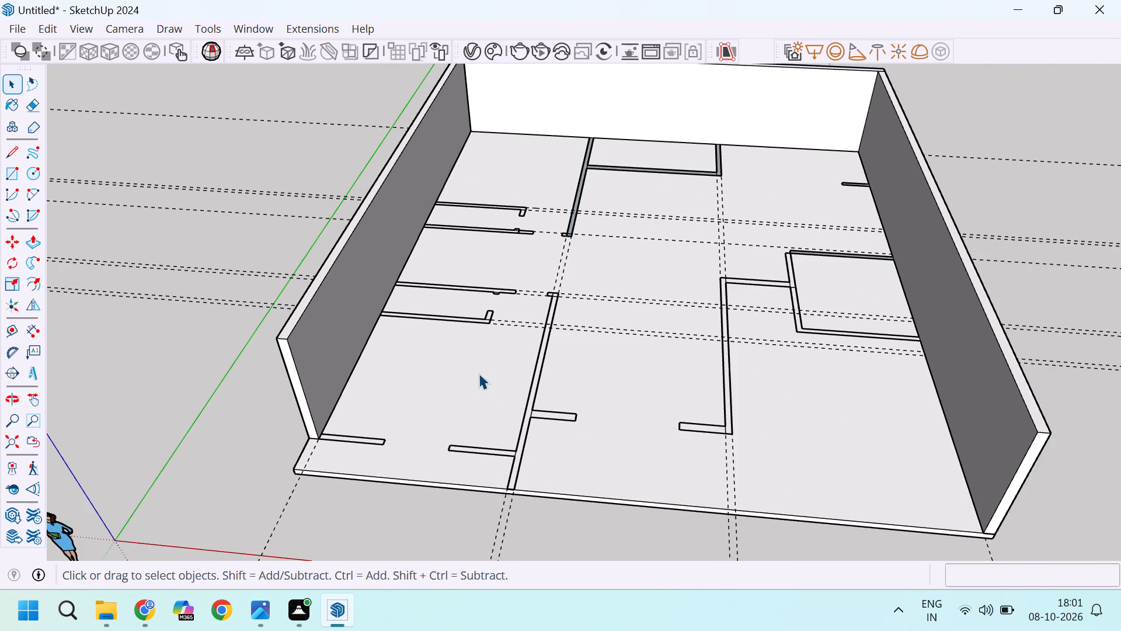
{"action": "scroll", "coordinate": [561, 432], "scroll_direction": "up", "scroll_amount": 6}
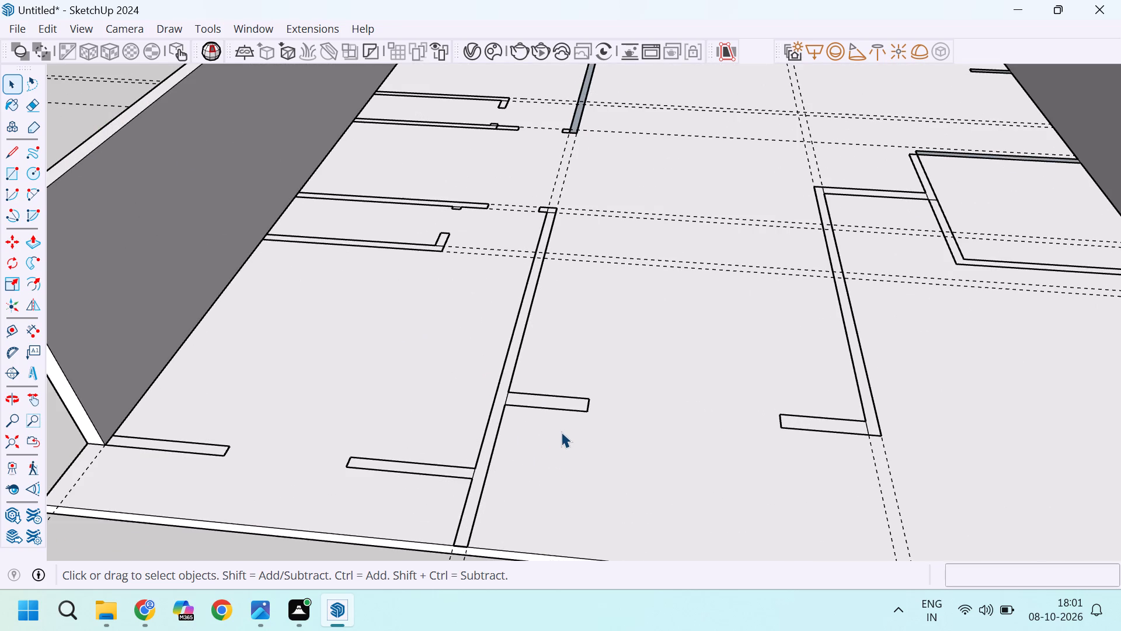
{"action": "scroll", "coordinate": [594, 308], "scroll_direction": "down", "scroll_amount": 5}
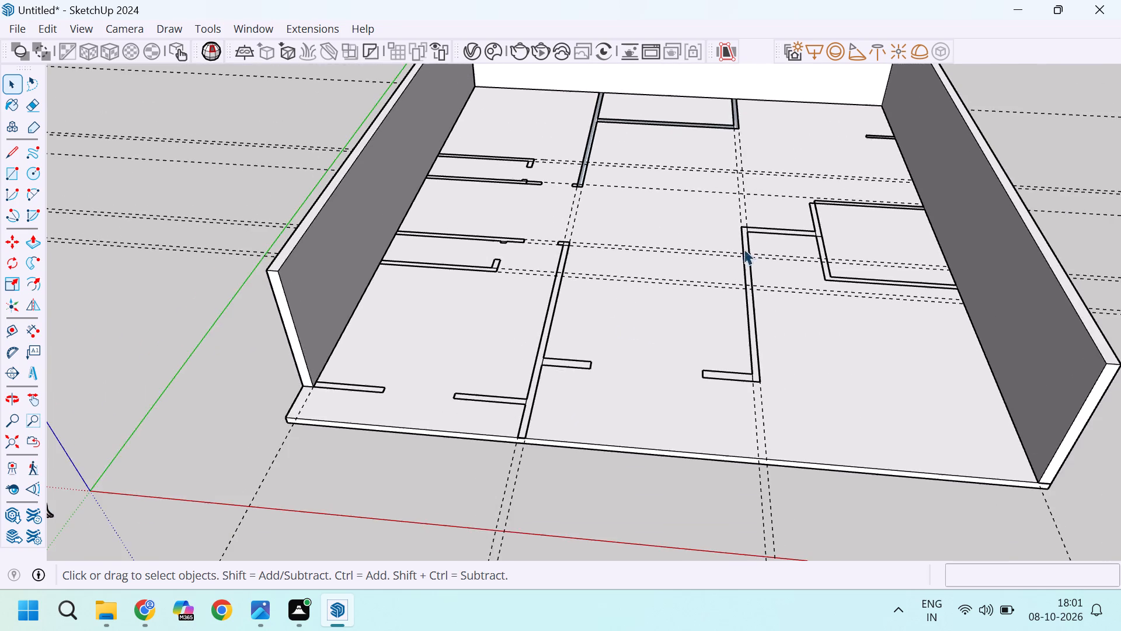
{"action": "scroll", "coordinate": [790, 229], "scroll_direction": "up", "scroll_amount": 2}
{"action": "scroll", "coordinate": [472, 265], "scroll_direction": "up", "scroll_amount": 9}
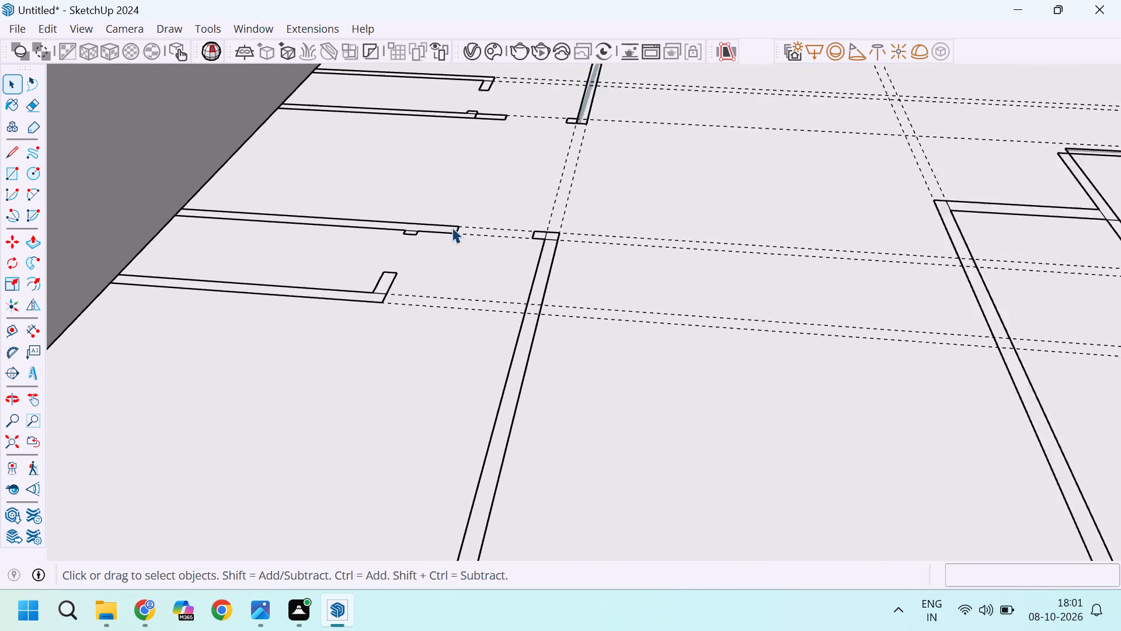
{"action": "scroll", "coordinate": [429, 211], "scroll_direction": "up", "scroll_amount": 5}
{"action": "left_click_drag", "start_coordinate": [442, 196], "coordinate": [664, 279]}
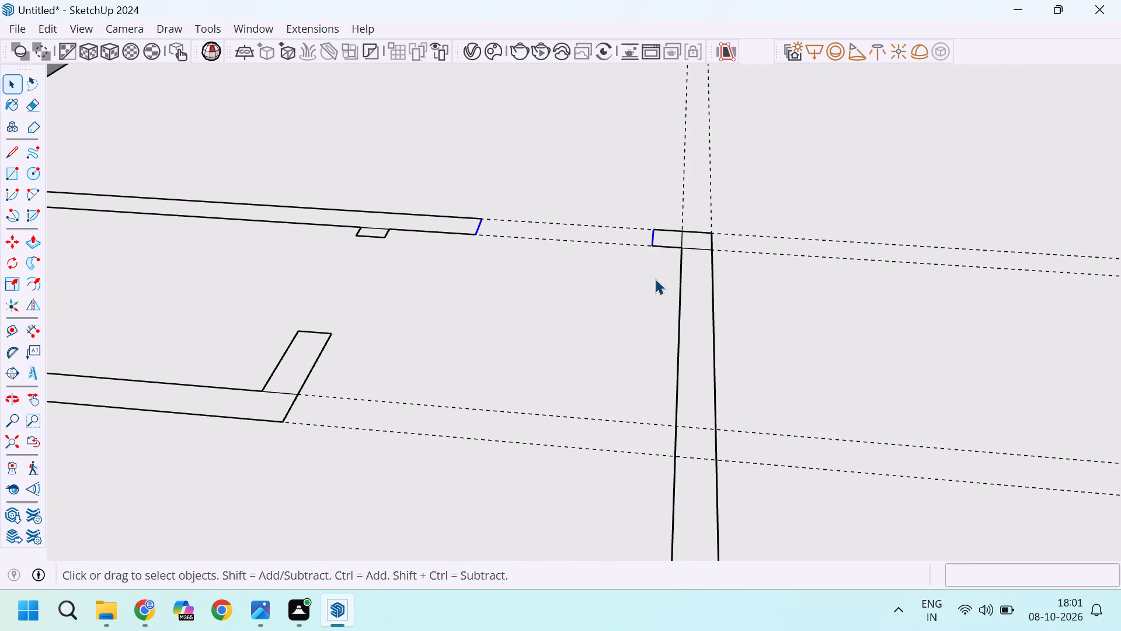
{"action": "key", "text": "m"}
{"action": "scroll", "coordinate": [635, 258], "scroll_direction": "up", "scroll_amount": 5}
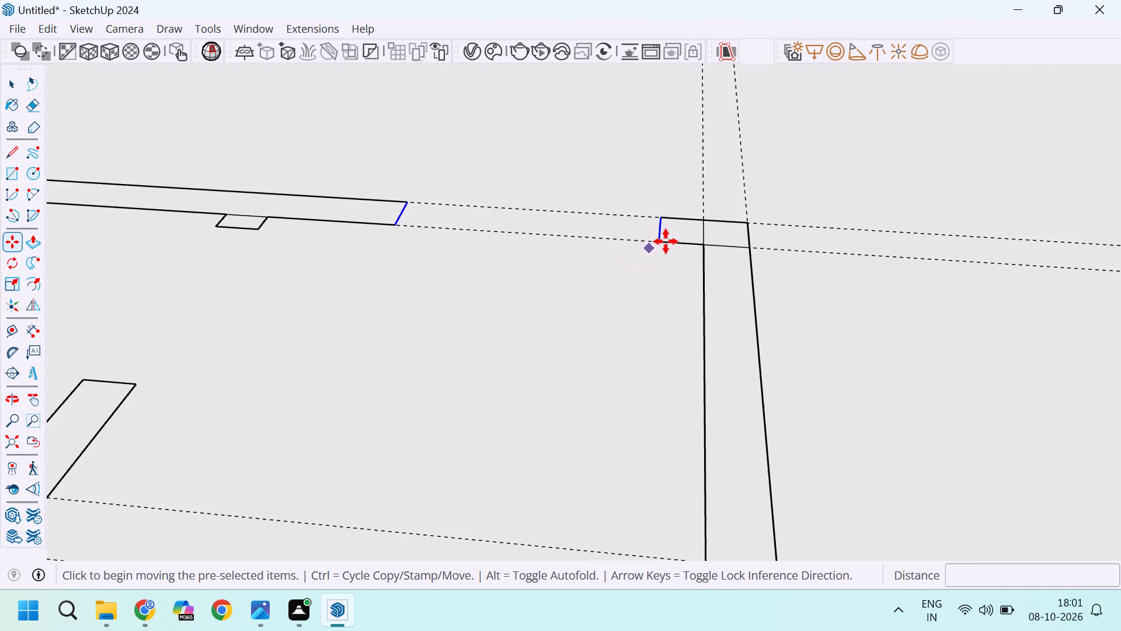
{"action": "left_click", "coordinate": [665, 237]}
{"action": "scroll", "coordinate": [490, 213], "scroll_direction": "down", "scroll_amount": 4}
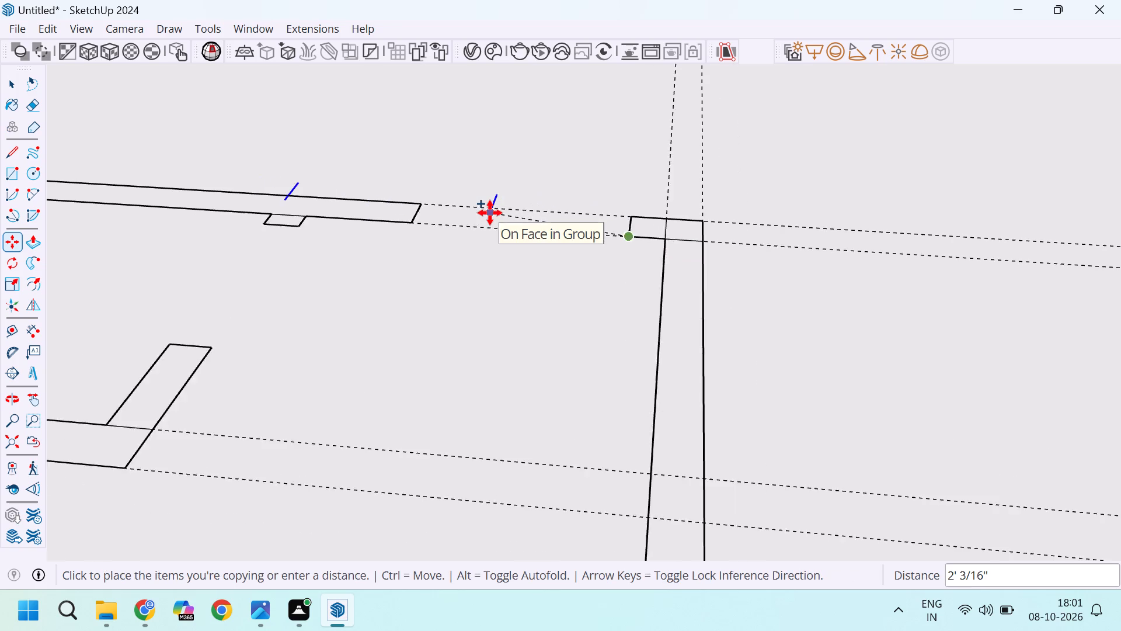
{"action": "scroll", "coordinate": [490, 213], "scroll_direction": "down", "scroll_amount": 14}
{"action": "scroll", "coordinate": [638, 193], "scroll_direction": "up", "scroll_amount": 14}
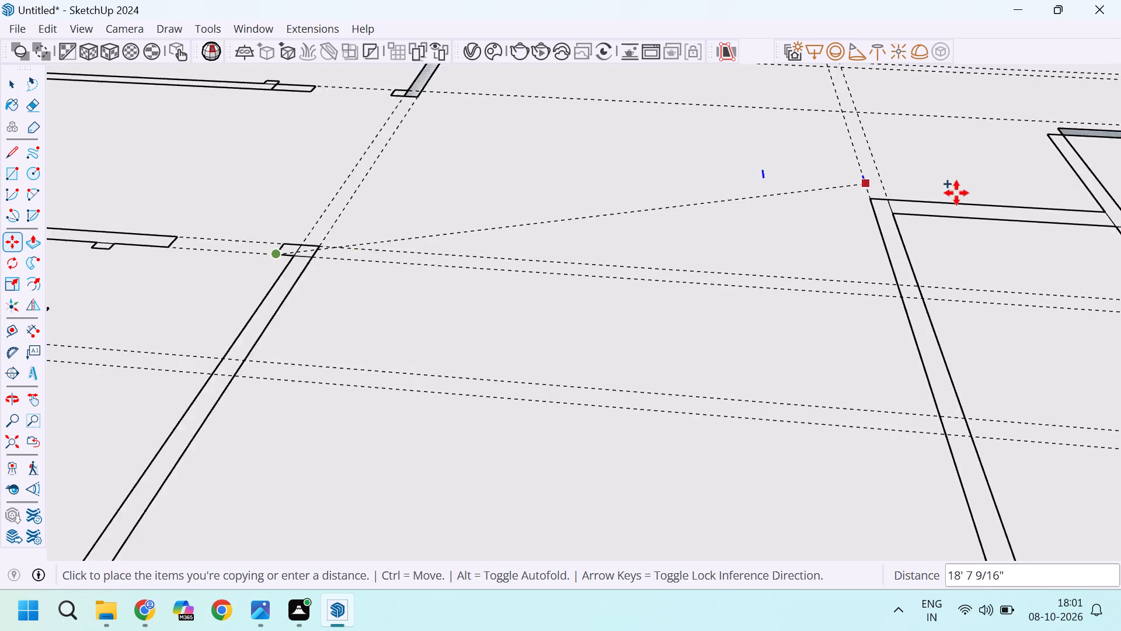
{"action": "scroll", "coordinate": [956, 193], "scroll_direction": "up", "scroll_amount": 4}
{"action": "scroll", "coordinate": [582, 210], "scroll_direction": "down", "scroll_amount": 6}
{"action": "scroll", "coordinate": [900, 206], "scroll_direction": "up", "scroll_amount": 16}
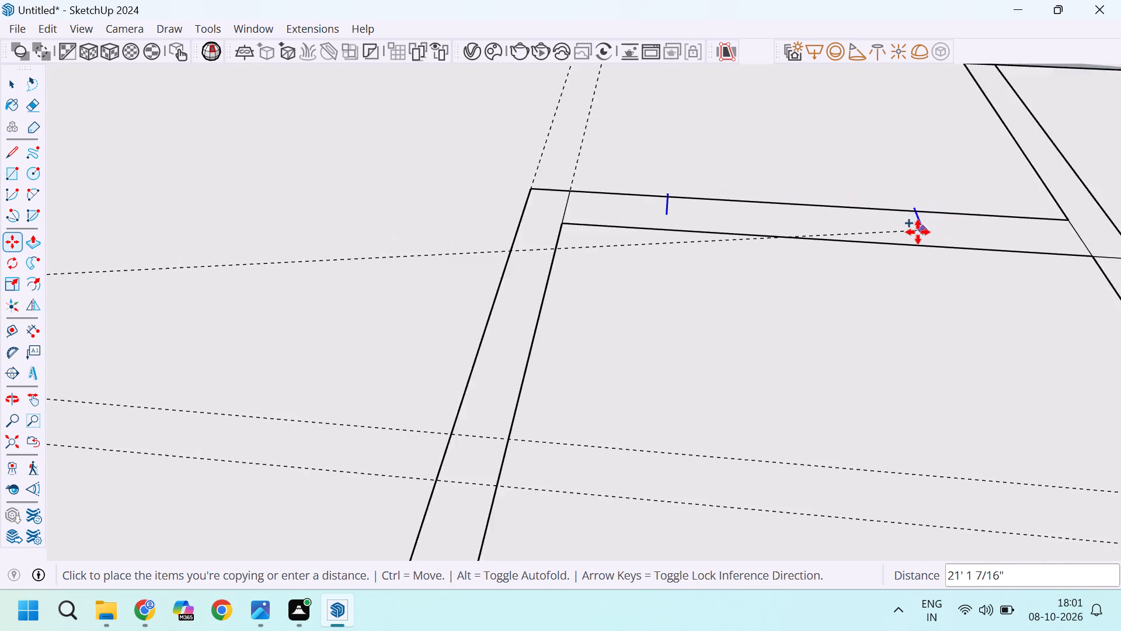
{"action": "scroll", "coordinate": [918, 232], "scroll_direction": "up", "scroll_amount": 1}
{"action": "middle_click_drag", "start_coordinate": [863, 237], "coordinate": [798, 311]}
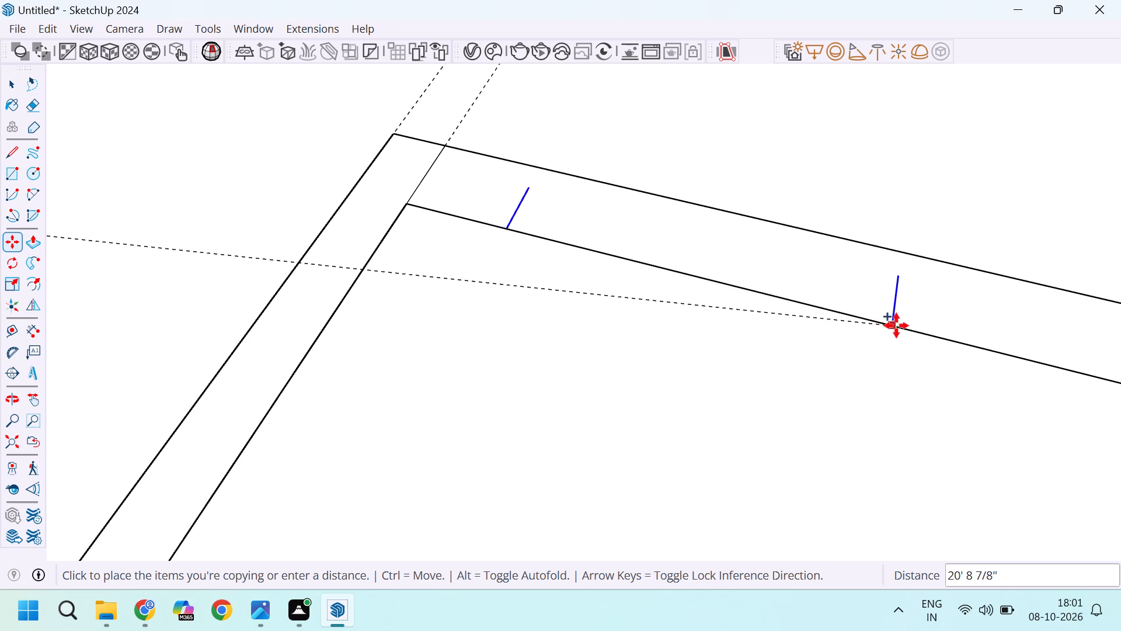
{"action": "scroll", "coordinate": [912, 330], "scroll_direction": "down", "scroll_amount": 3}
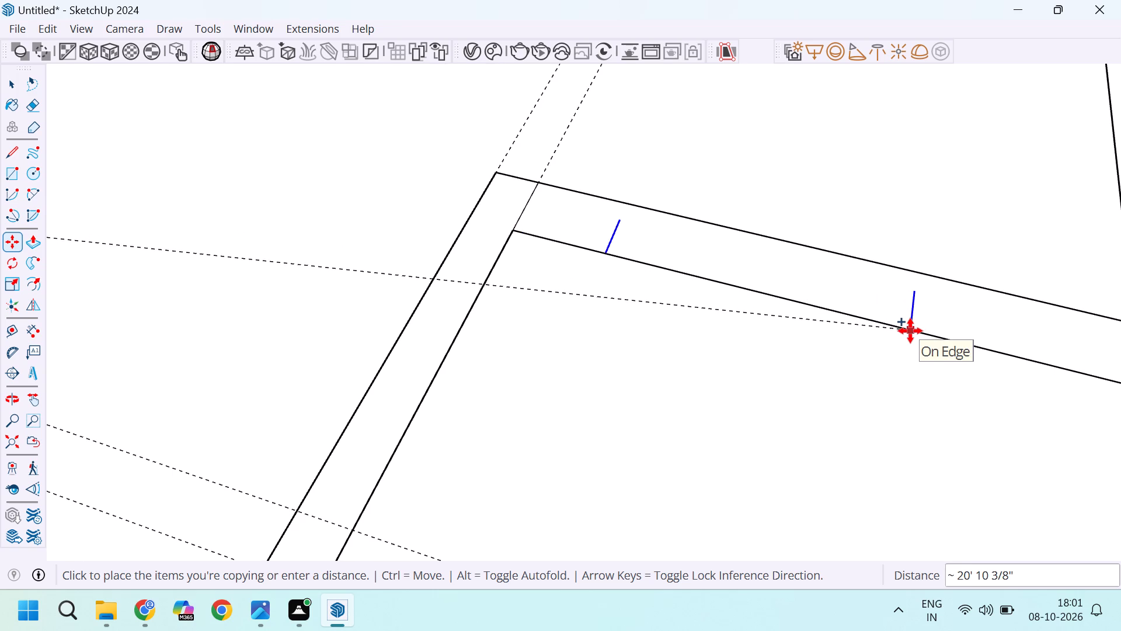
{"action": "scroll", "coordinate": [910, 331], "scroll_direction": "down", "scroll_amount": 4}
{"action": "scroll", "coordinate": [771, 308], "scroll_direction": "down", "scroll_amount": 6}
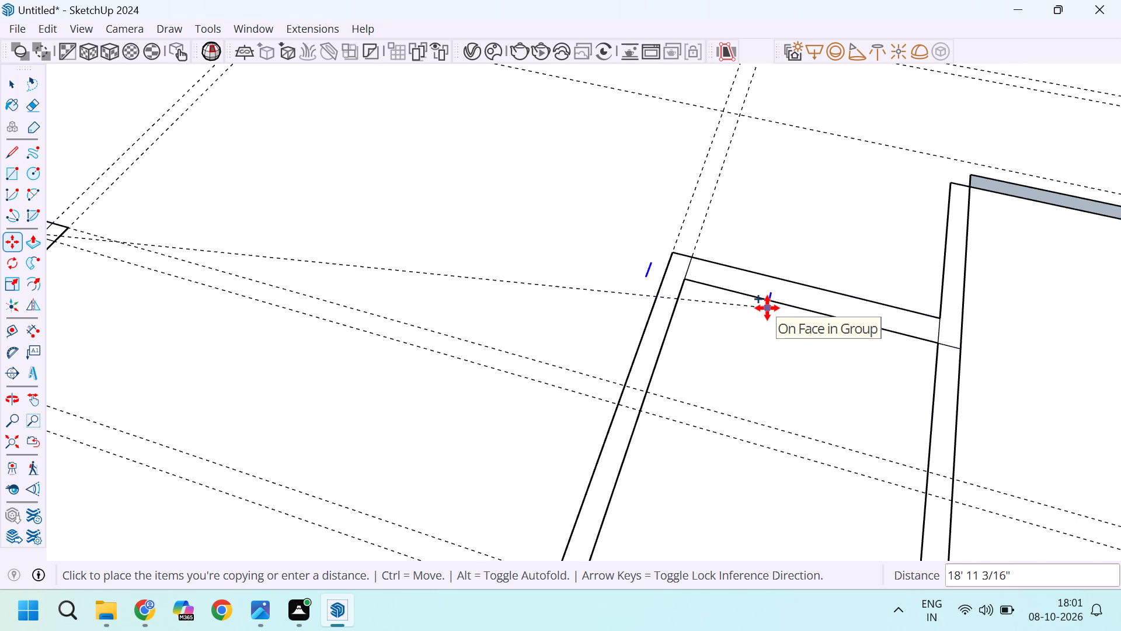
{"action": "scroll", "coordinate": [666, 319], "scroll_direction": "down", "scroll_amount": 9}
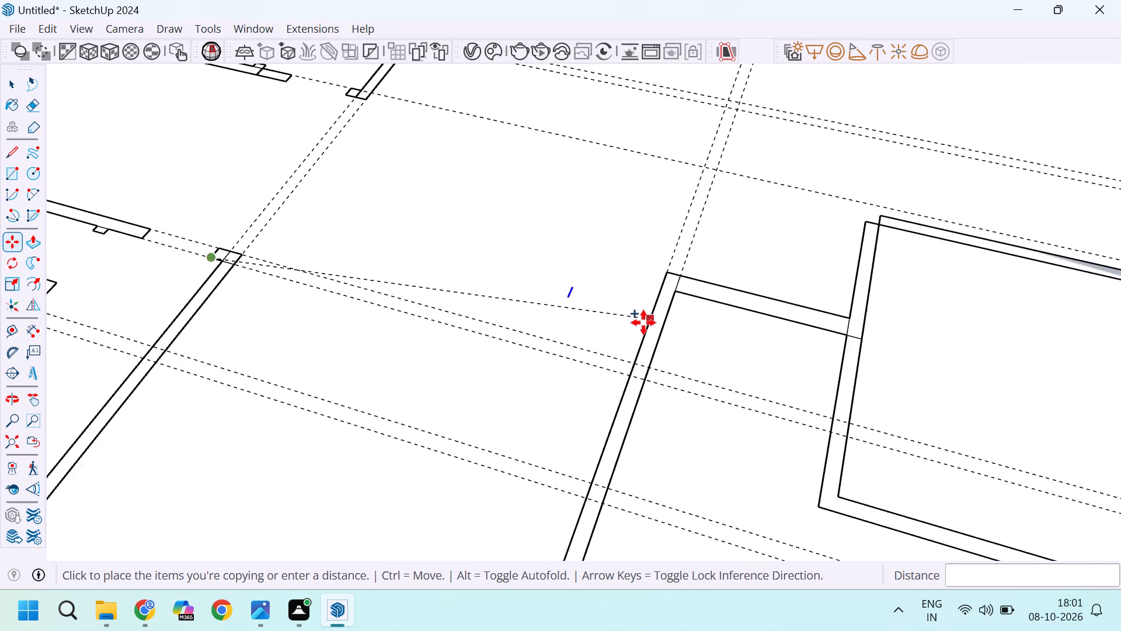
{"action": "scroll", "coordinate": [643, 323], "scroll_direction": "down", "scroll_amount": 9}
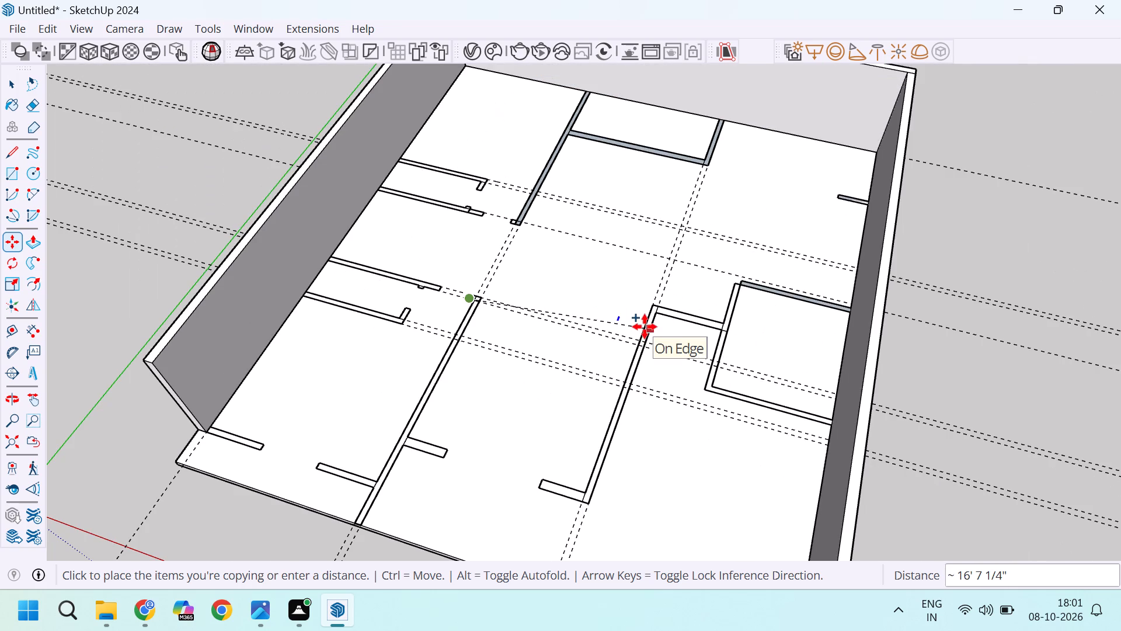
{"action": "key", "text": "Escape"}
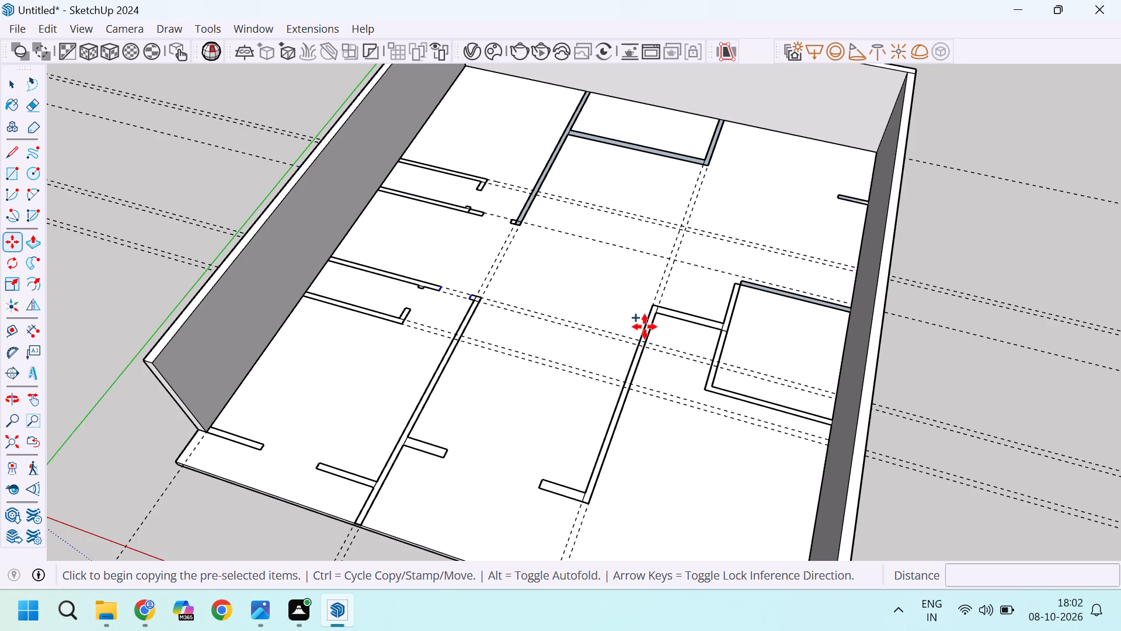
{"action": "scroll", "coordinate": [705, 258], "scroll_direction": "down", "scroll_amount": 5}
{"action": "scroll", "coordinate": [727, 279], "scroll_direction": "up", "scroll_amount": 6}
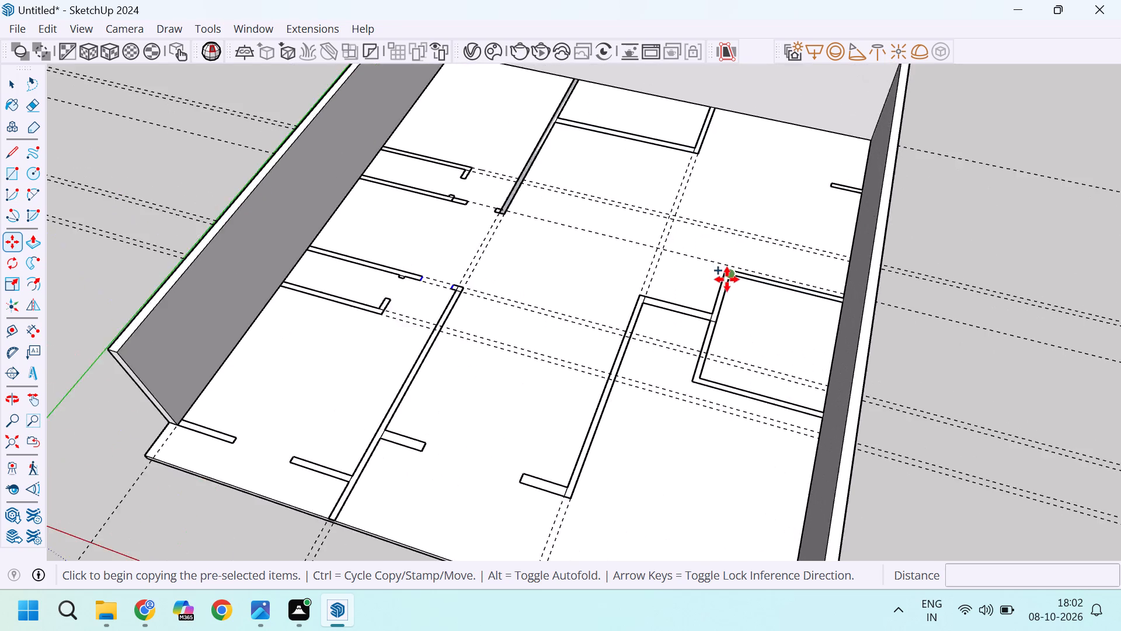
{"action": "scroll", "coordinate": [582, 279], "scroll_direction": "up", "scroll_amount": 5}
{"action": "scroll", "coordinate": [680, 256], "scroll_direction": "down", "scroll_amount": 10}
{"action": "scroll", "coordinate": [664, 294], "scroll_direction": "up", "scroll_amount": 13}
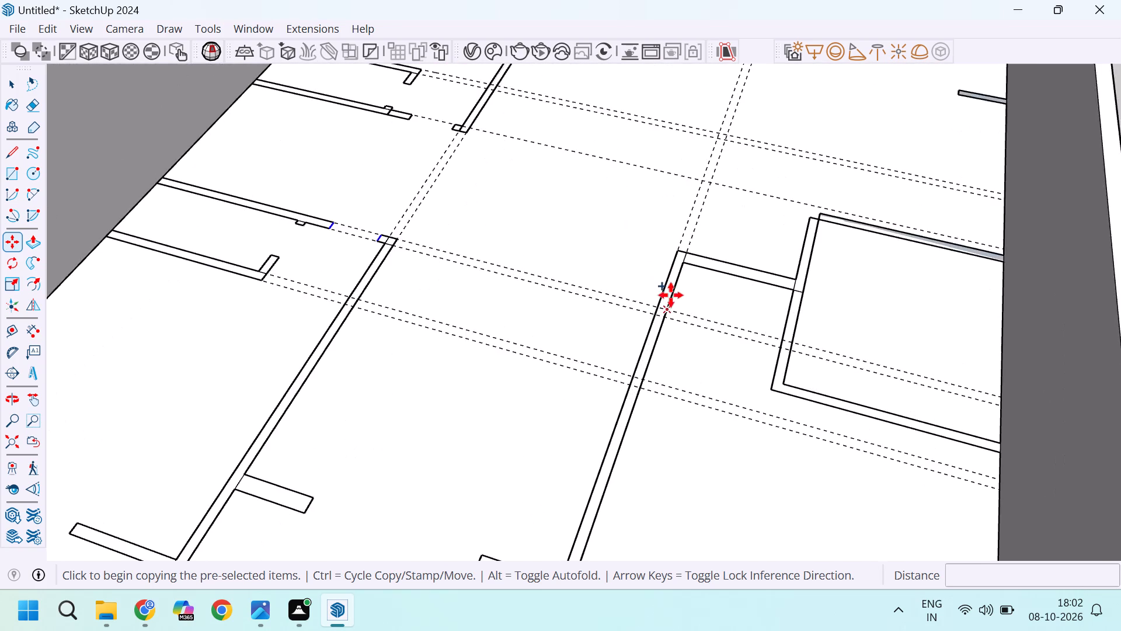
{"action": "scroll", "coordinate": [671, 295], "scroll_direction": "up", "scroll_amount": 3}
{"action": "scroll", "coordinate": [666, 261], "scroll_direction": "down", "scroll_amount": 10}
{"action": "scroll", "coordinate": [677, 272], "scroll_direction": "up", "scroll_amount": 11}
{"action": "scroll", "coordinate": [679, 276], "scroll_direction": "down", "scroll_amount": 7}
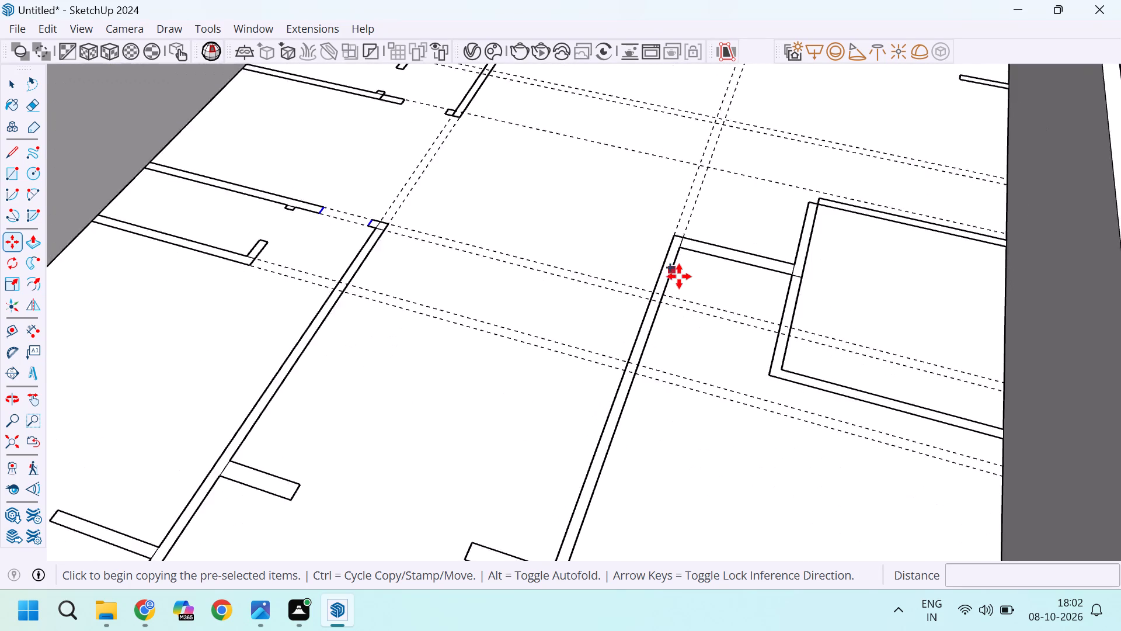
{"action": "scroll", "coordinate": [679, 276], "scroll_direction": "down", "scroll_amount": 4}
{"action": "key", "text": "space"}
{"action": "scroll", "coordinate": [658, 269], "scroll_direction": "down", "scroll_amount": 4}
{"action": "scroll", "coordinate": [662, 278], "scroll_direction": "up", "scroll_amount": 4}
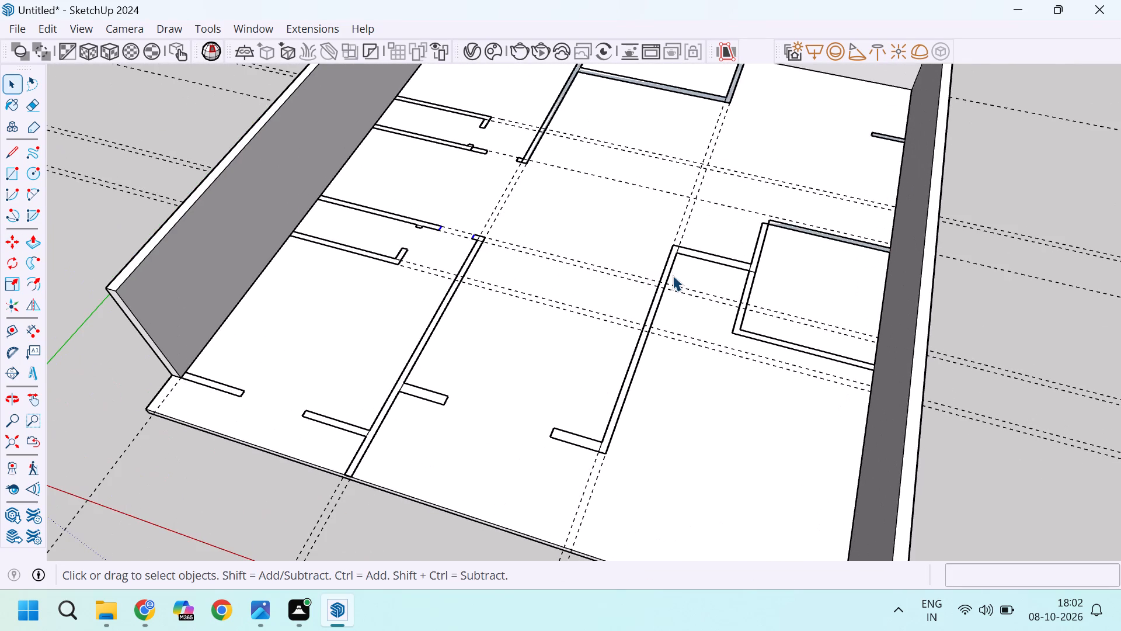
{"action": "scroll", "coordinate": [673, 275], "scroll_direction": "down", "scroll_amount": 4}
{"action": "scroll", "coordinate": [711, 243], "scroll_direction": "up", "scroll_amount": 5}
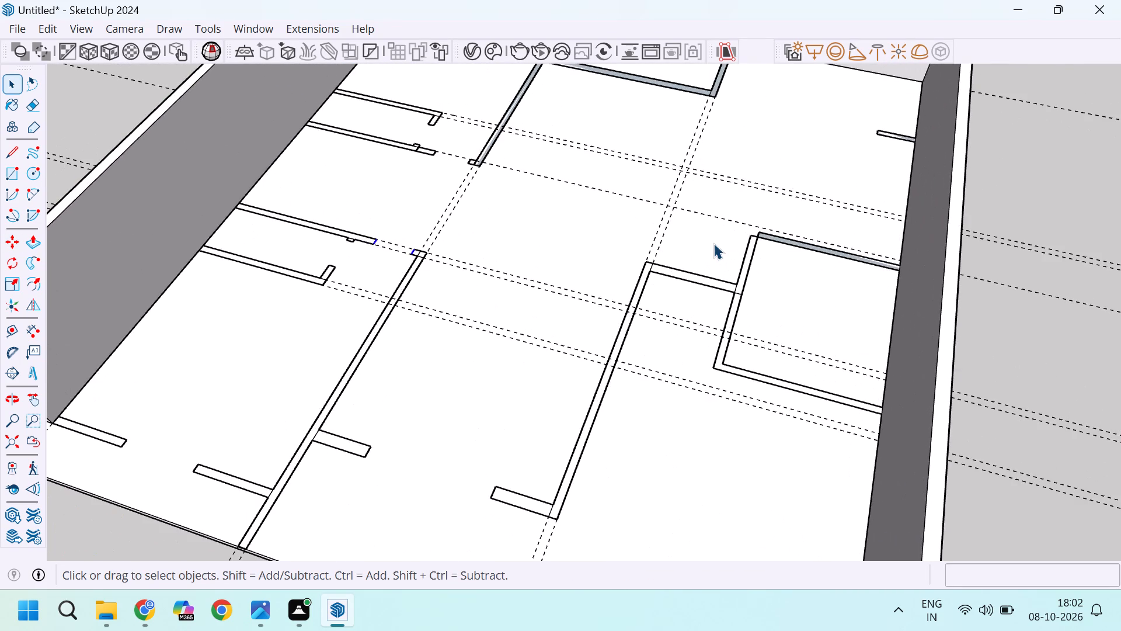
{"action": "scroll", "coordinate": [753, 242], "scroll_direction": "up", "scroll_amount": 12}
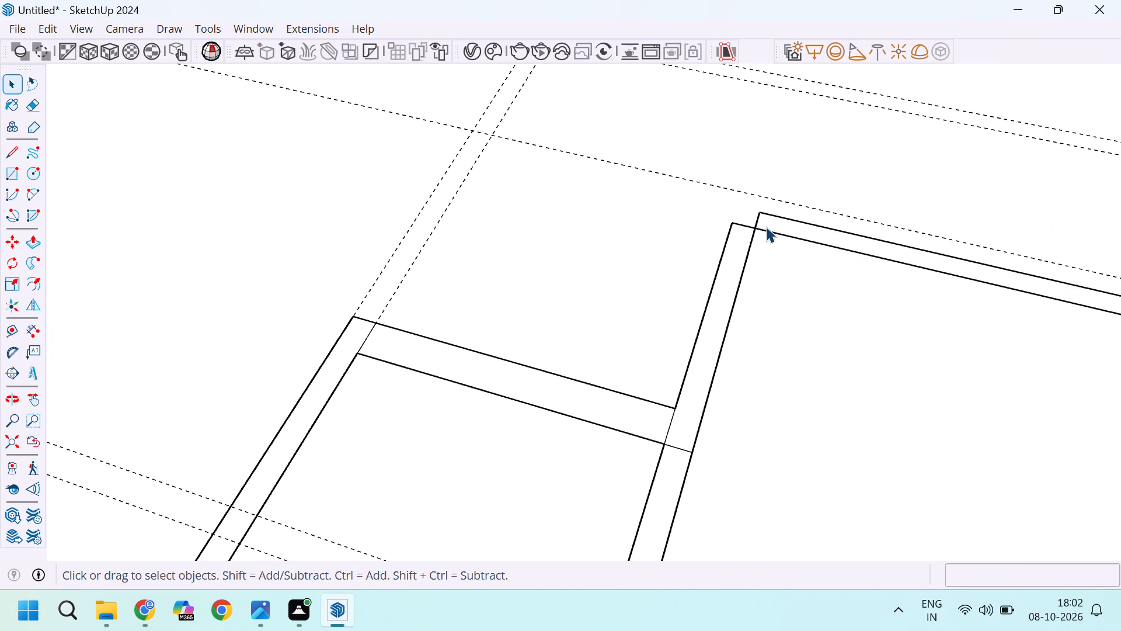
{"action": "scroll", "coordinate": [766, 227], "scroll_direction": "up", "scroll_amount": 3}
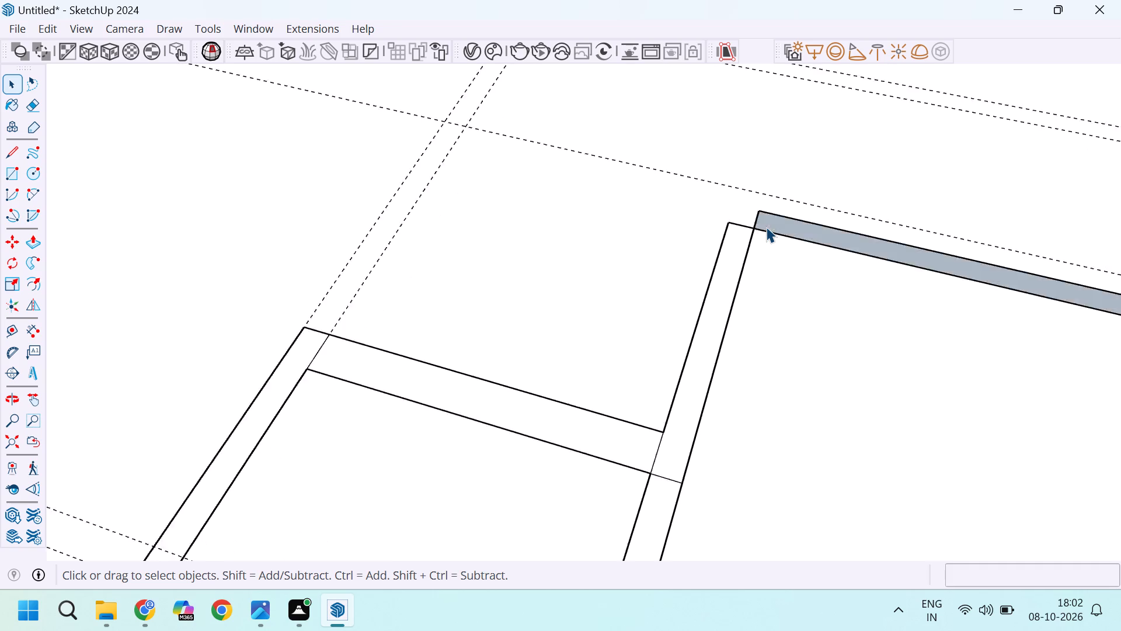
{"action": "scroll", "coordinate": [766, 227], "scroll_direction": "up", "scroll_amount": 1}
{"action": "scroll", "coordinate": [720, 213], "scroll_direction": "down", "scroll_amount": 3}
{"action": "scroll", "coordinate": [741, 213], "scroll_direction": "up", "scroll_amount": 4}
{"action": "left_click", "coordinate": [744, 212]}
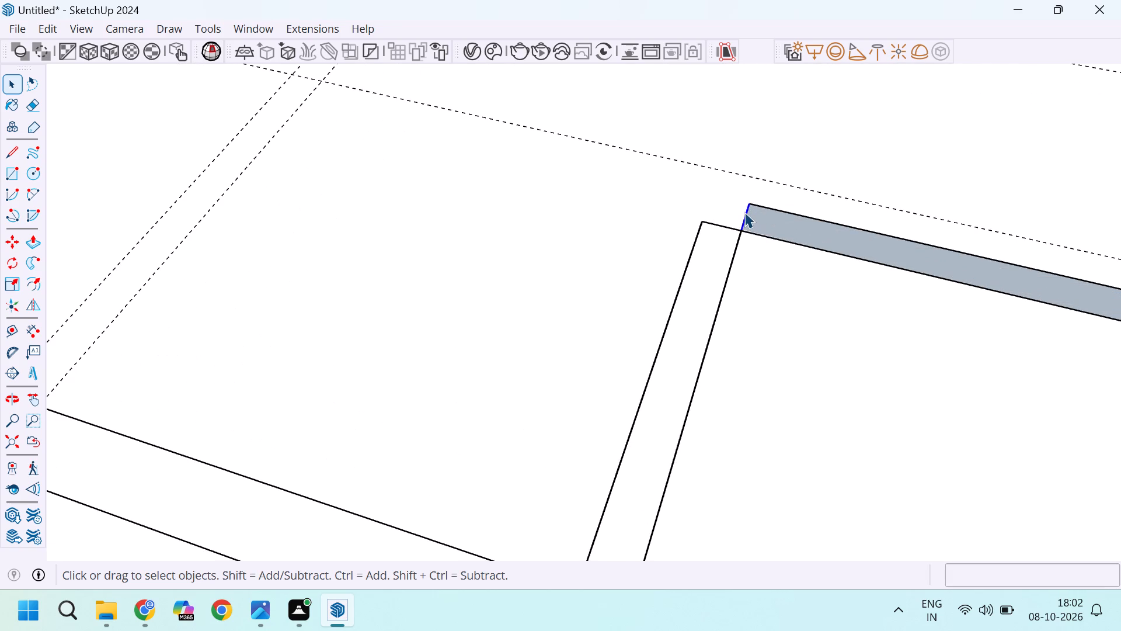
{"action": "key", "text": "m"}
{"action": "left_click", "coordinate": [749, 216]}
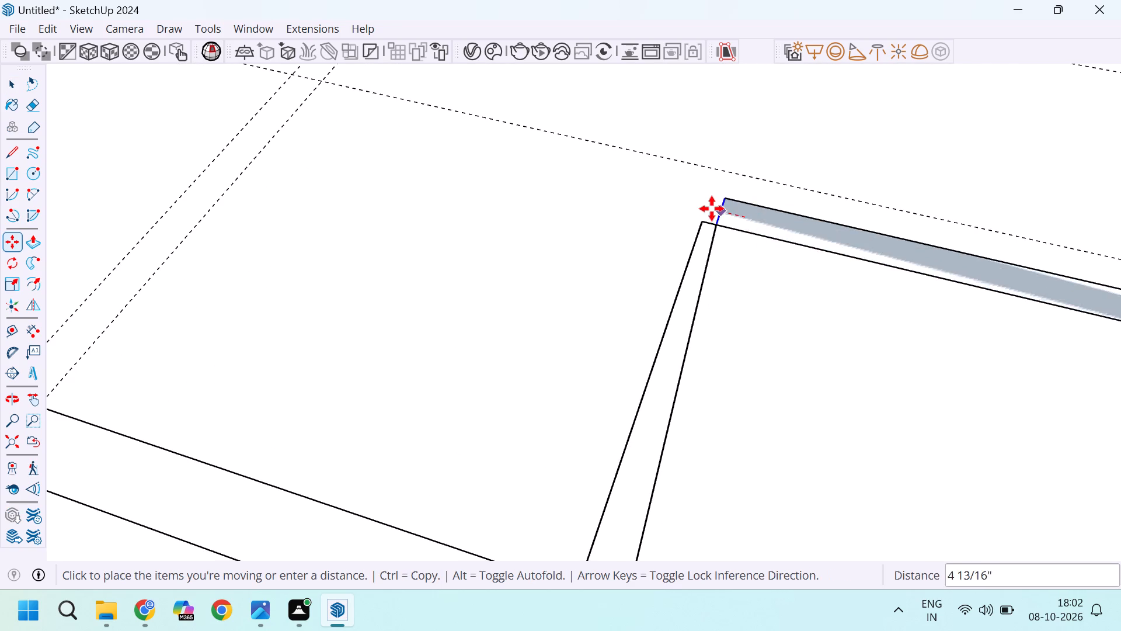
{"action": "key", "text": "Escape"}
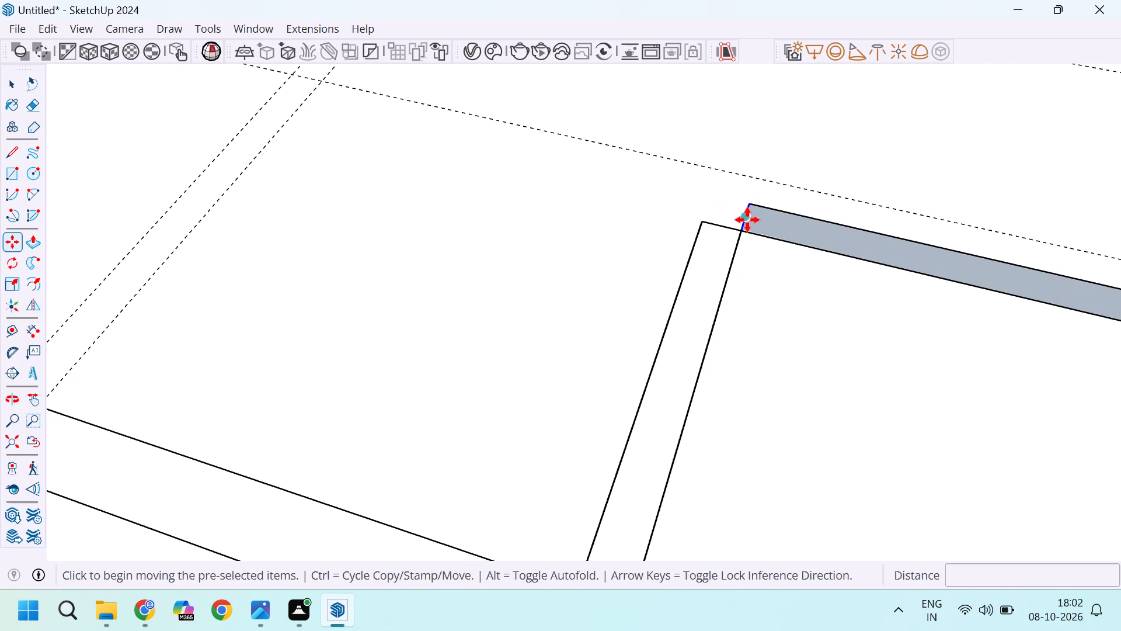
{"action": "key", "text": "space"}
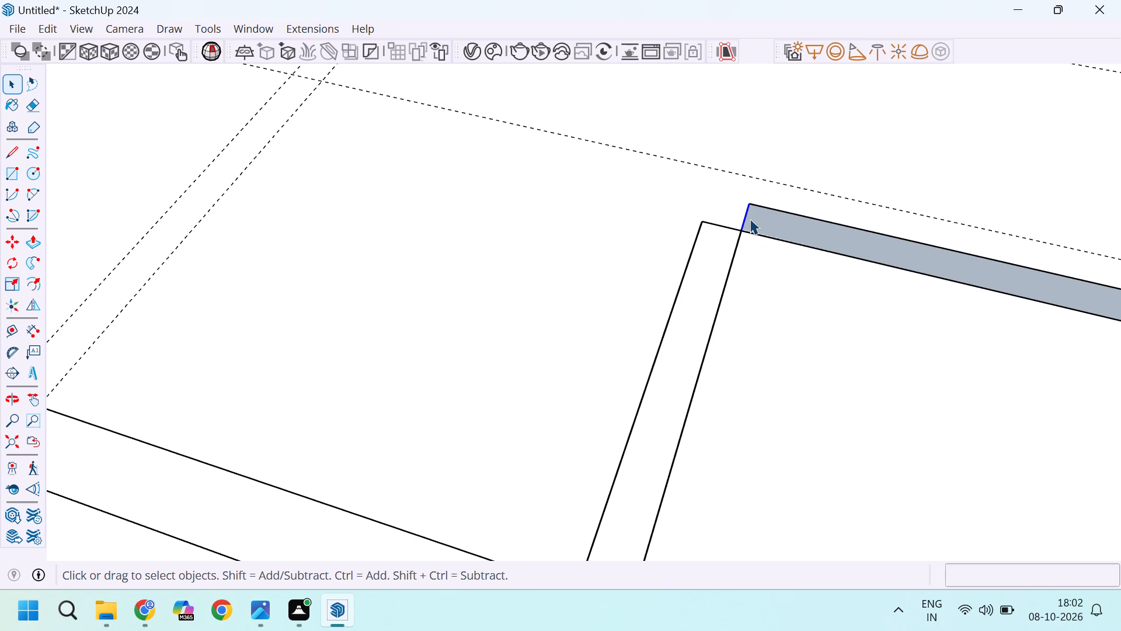
Erase the short end edge of the rear wall strip at the inner rear corner of the small rectangular room.
{"action": "key", "text": "e"}
{"action": "left_click_drag", "start_coordinate": [750, 219], "coordinate": [725, 217]}
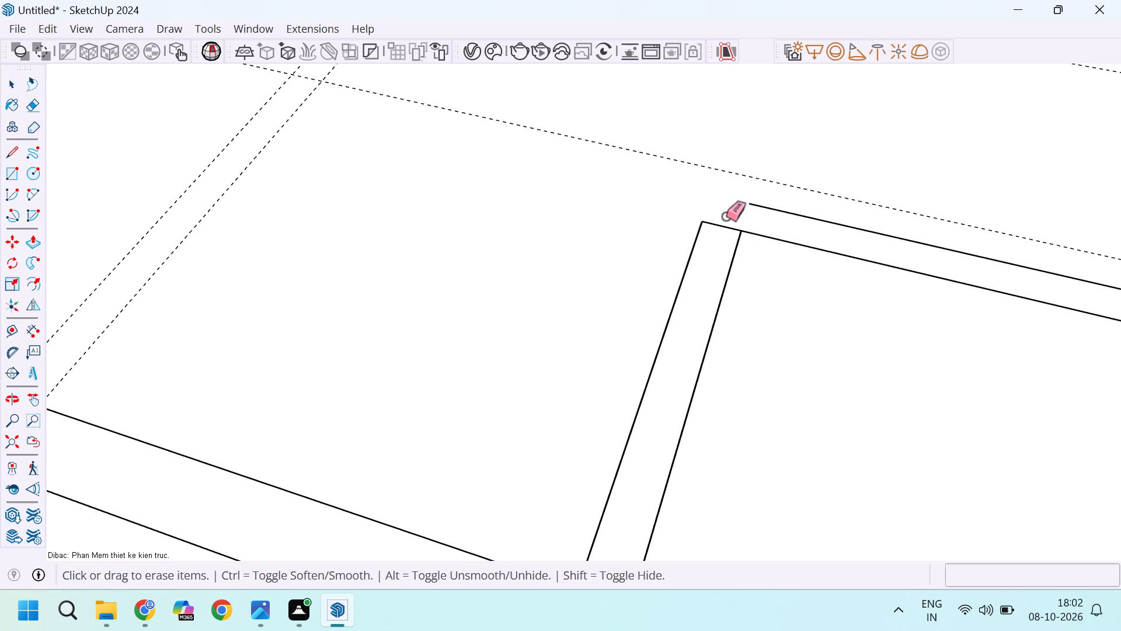
{"action": "key", "text": "semicolon"}
Close that corner by extending the side strip's outer edge 6" and joining its end to the rear strip's outer edge.
{"action": "key", "text": "l"}
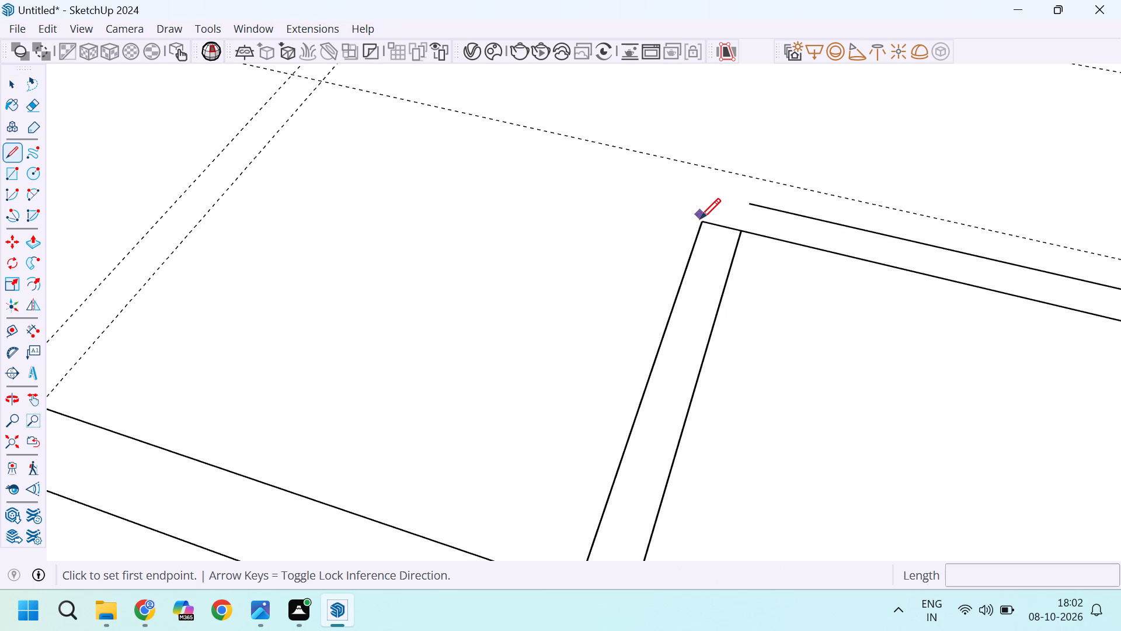
{"action": "left_click", "coordinate": [701, 220]}
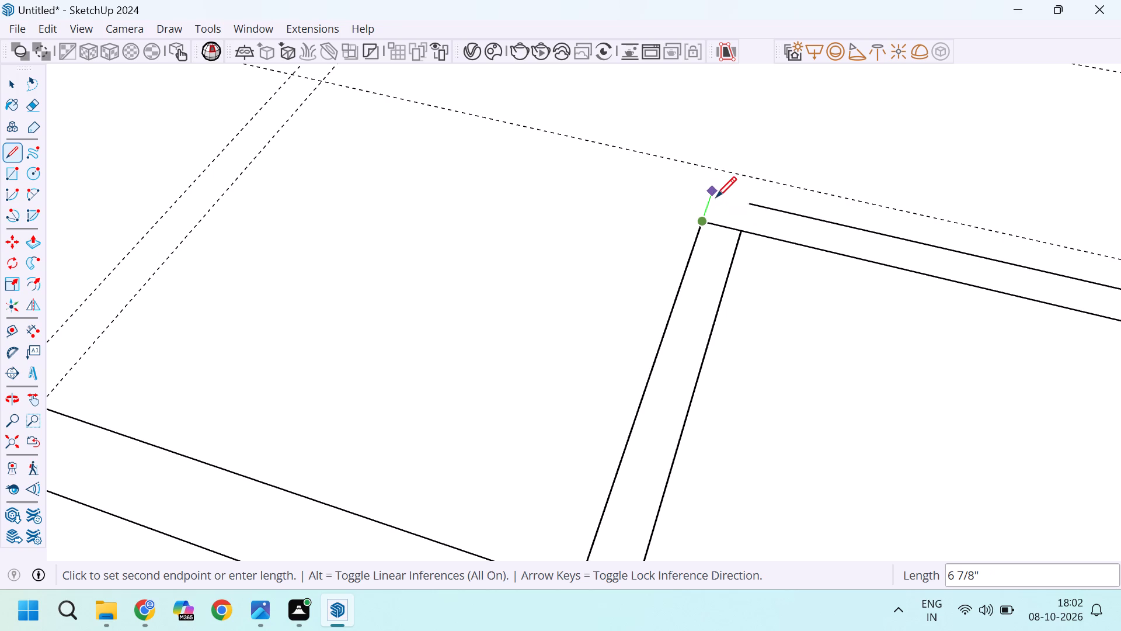
{"action": "key", "text": "6"}
{"action": "key", "text": "Return"}
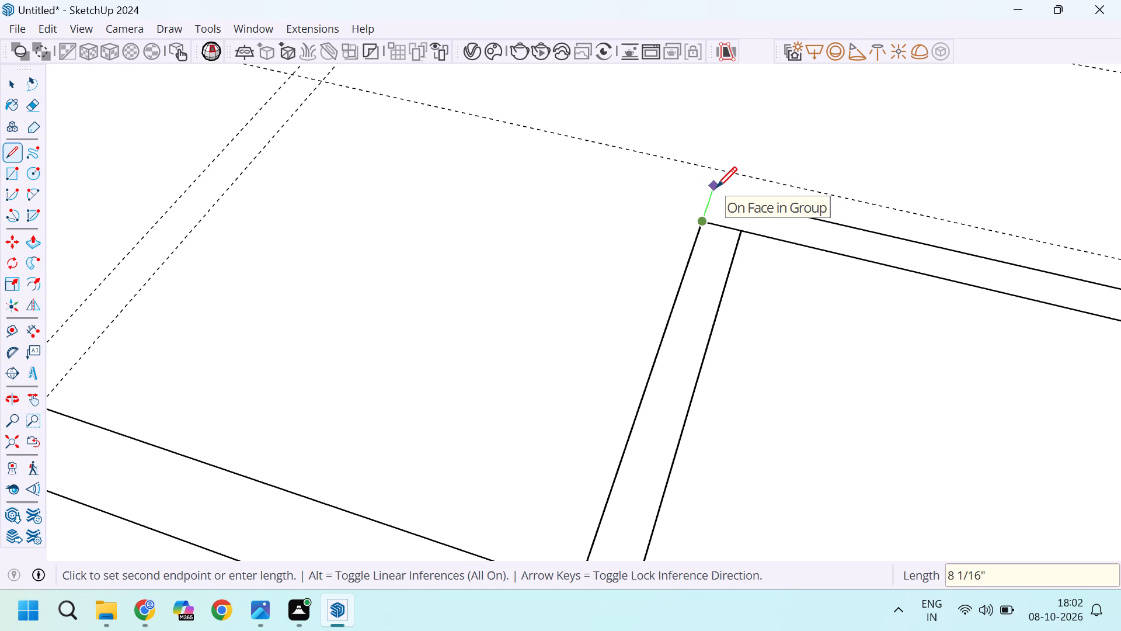
{"action": "key", "text": "6"}
{"action": "key", "text": "Return"}
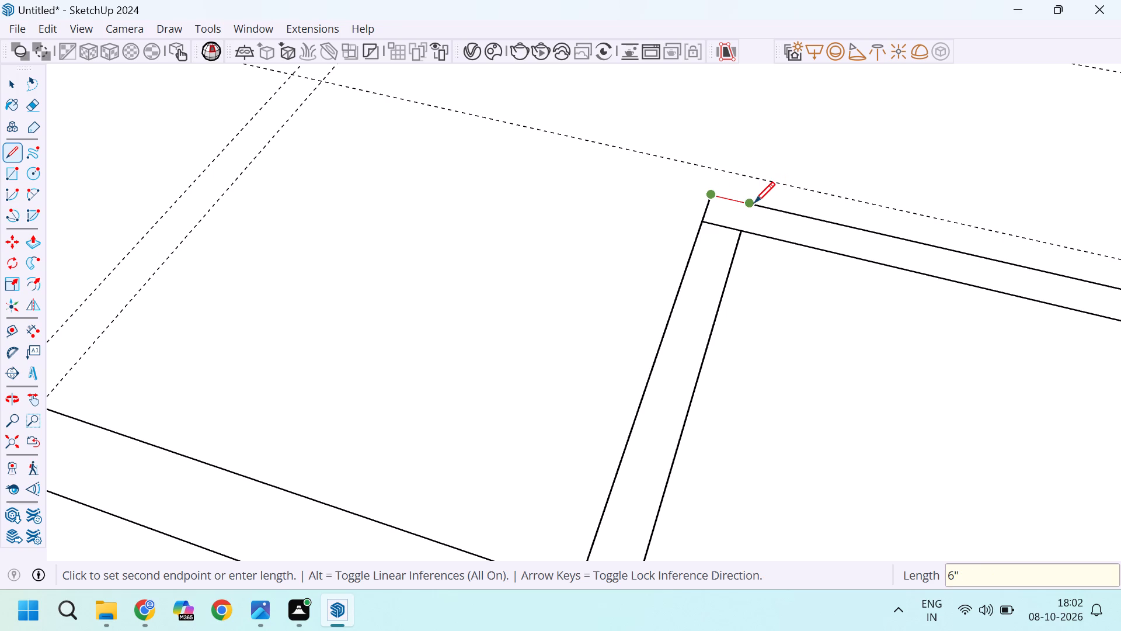
{"action": "left_click", "coordinate": [754, 202]}
{"action": "key", "text": "Escape"}
{"action": "scroll", "coordinate": [754, 202], "scroll_direction": "down", "scroll_amount": 5}
{"action": "key", "text": "space"}
{"action": "scroll", "coordinate": [745, 221], "scroll_direction": "up", "scroll_amount": 5}
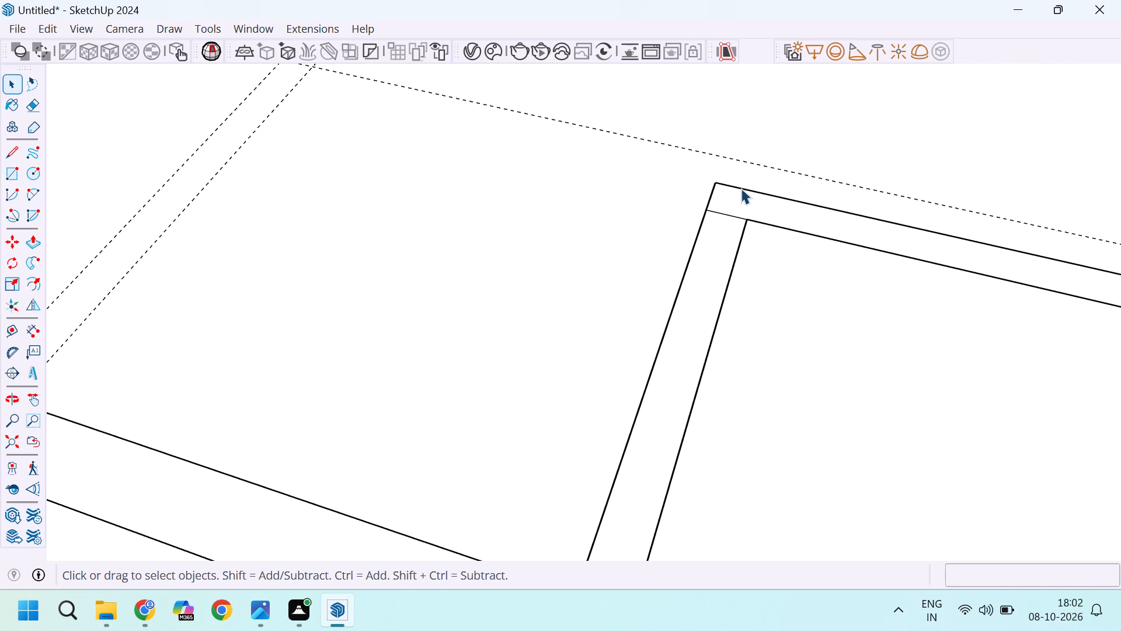
{"action": "left_click", "coordinate": [738, 186]}
{"action": "left_click", "coordinate": [769, 190]}
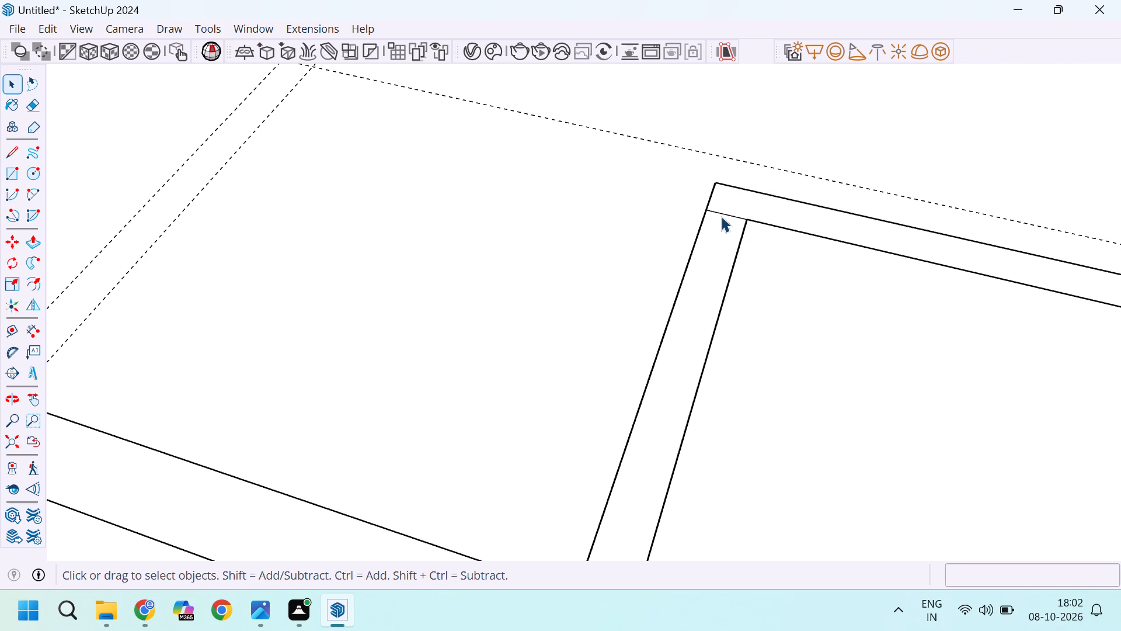
{"action": "scroll", "coordinate": [721, 216], "scroll_direction": "down", "scroll_amount": 5}
{"action": "scroll", "coordinate": [720, 214], "scroll_direction": "up", "scroll_amount": 7}
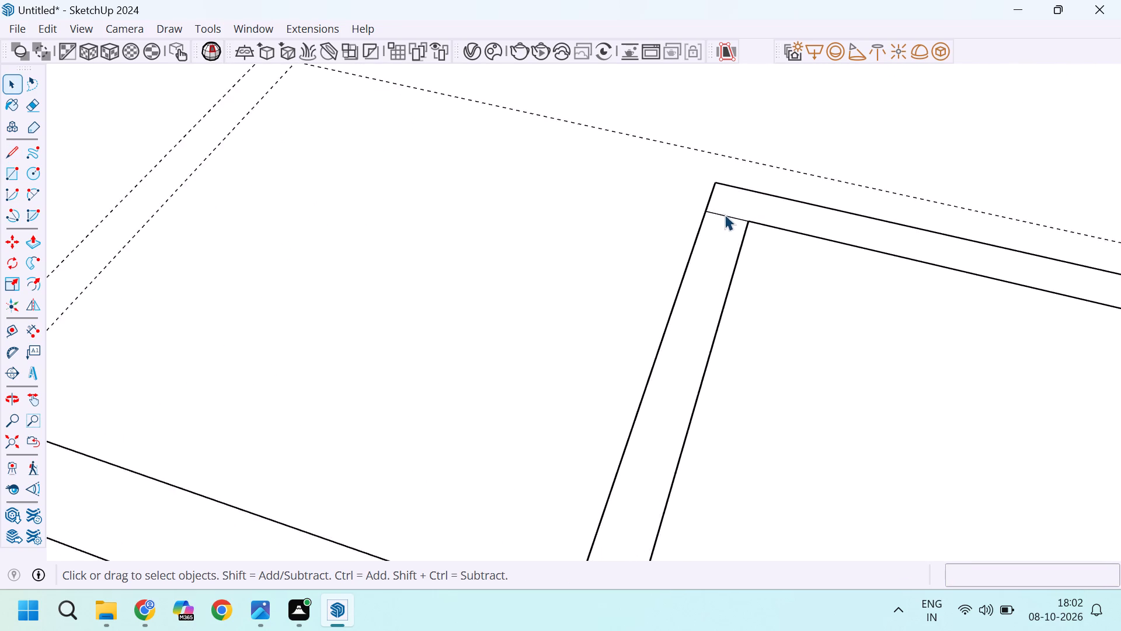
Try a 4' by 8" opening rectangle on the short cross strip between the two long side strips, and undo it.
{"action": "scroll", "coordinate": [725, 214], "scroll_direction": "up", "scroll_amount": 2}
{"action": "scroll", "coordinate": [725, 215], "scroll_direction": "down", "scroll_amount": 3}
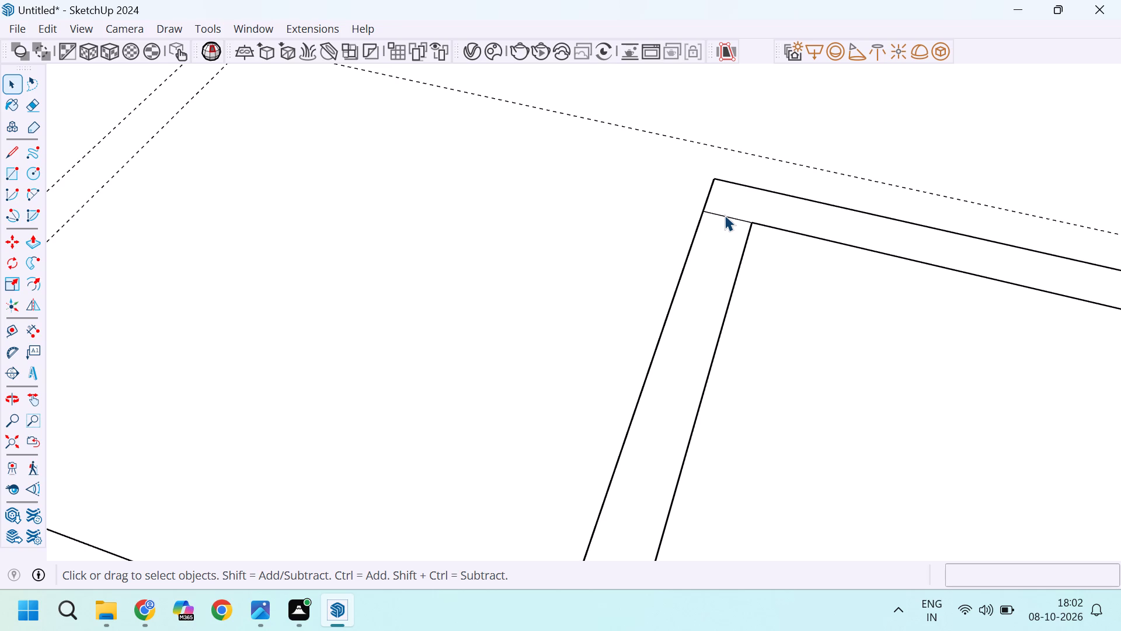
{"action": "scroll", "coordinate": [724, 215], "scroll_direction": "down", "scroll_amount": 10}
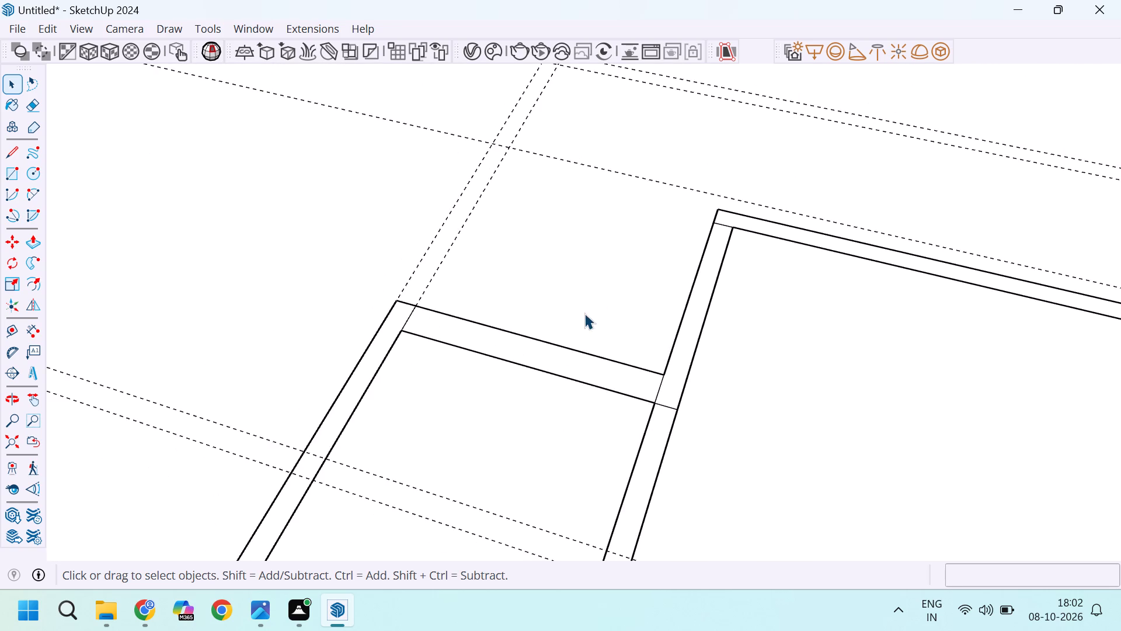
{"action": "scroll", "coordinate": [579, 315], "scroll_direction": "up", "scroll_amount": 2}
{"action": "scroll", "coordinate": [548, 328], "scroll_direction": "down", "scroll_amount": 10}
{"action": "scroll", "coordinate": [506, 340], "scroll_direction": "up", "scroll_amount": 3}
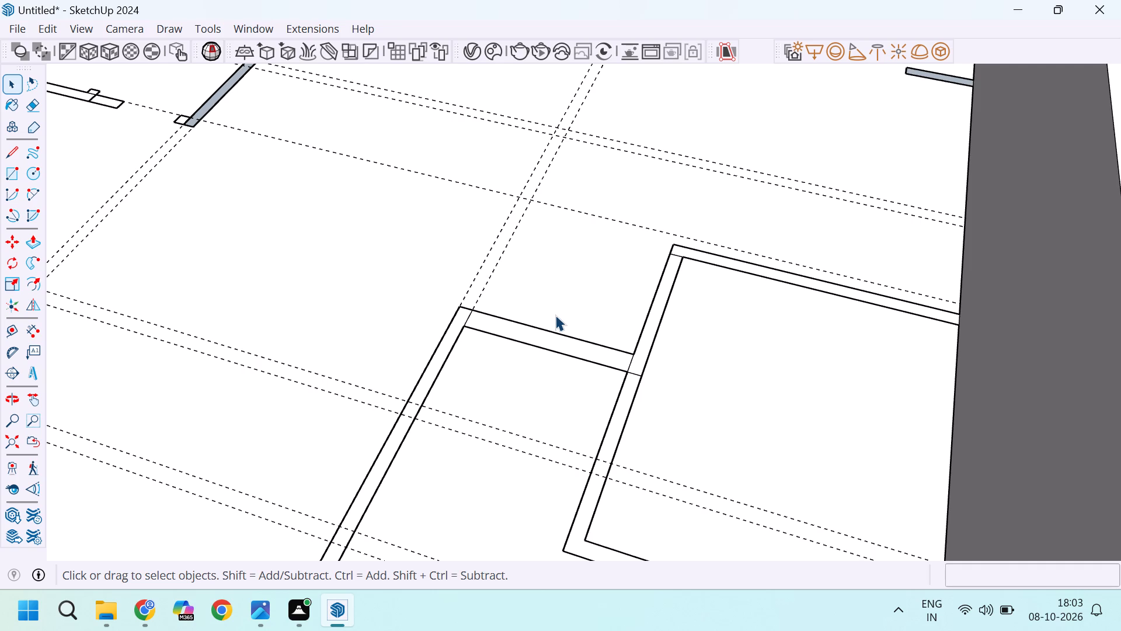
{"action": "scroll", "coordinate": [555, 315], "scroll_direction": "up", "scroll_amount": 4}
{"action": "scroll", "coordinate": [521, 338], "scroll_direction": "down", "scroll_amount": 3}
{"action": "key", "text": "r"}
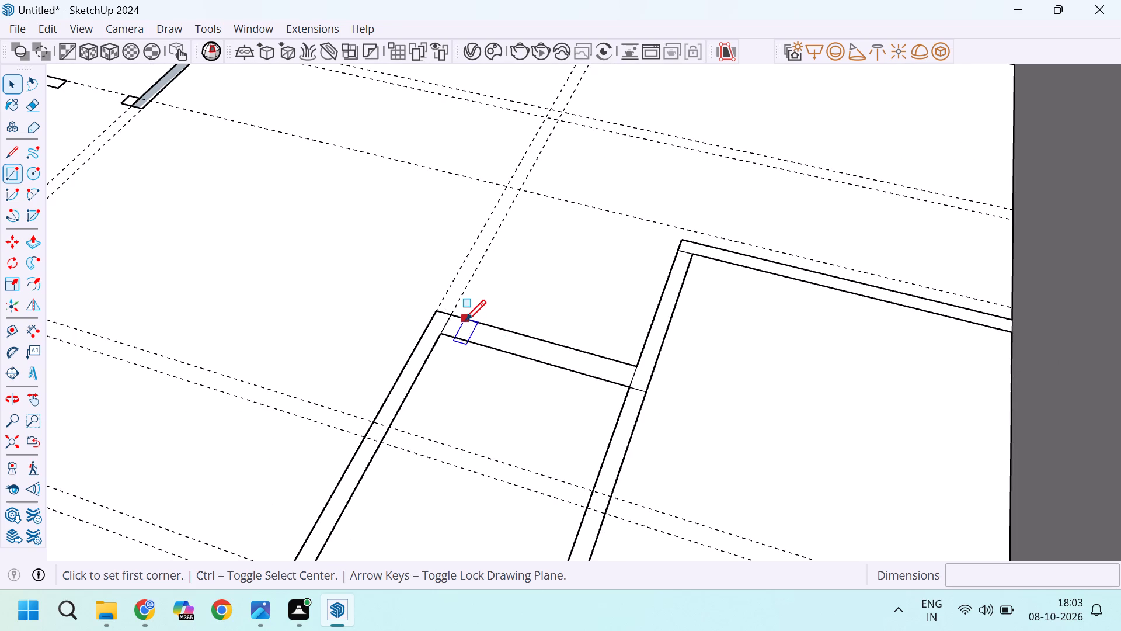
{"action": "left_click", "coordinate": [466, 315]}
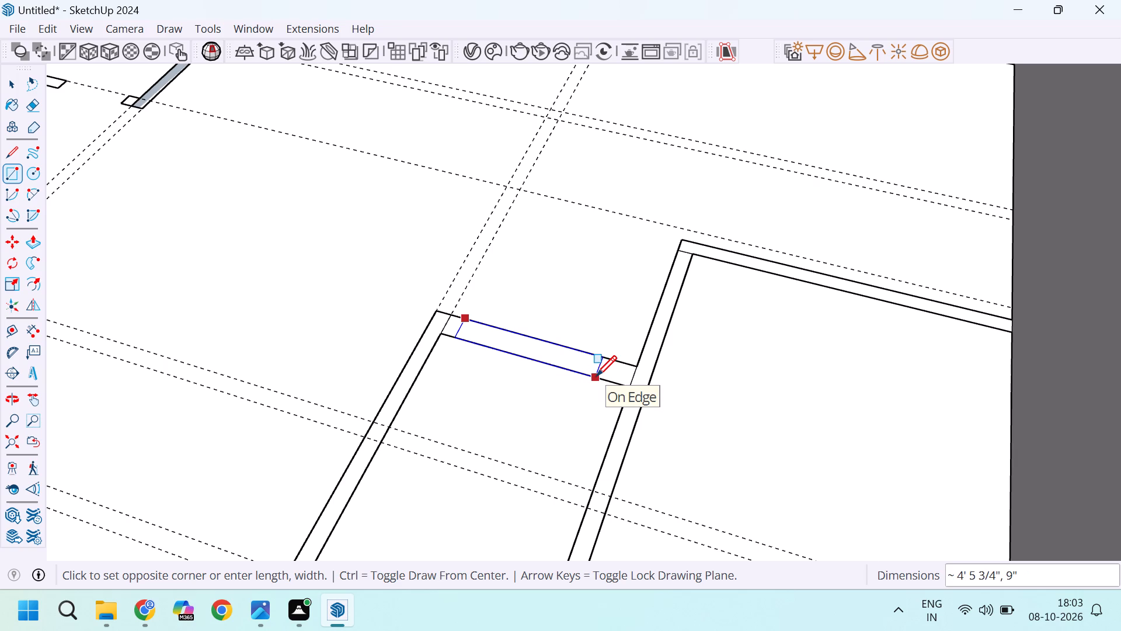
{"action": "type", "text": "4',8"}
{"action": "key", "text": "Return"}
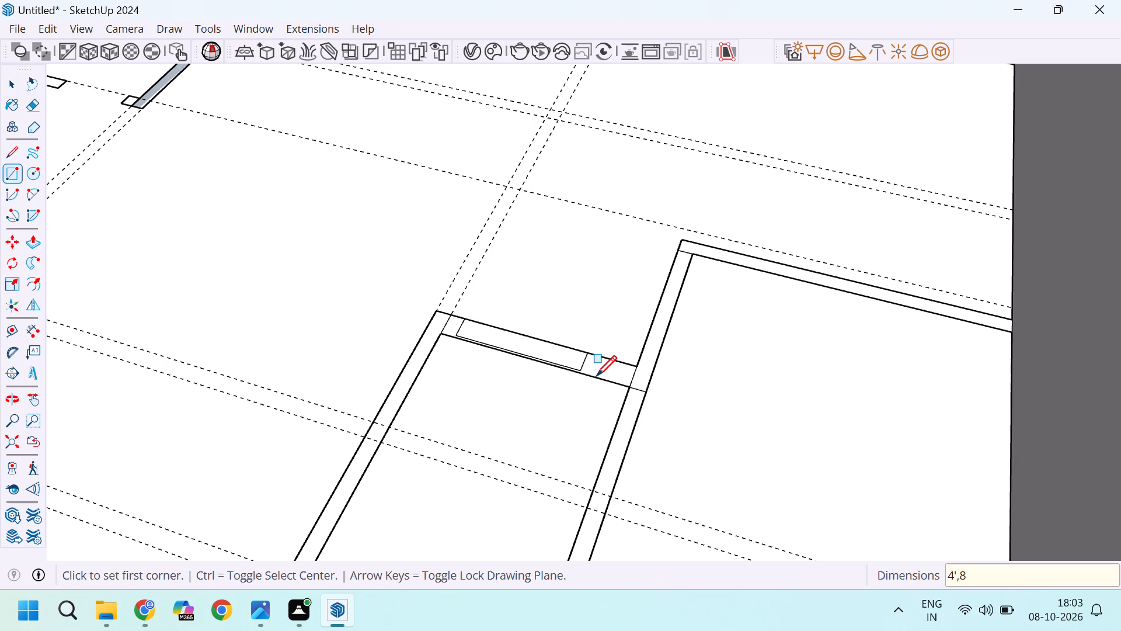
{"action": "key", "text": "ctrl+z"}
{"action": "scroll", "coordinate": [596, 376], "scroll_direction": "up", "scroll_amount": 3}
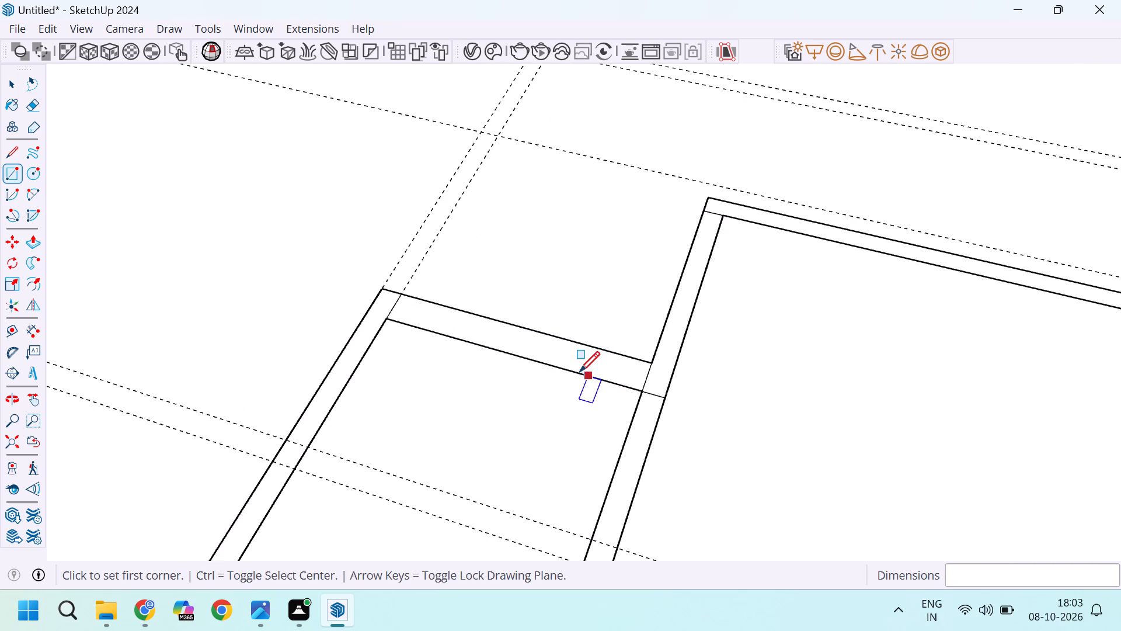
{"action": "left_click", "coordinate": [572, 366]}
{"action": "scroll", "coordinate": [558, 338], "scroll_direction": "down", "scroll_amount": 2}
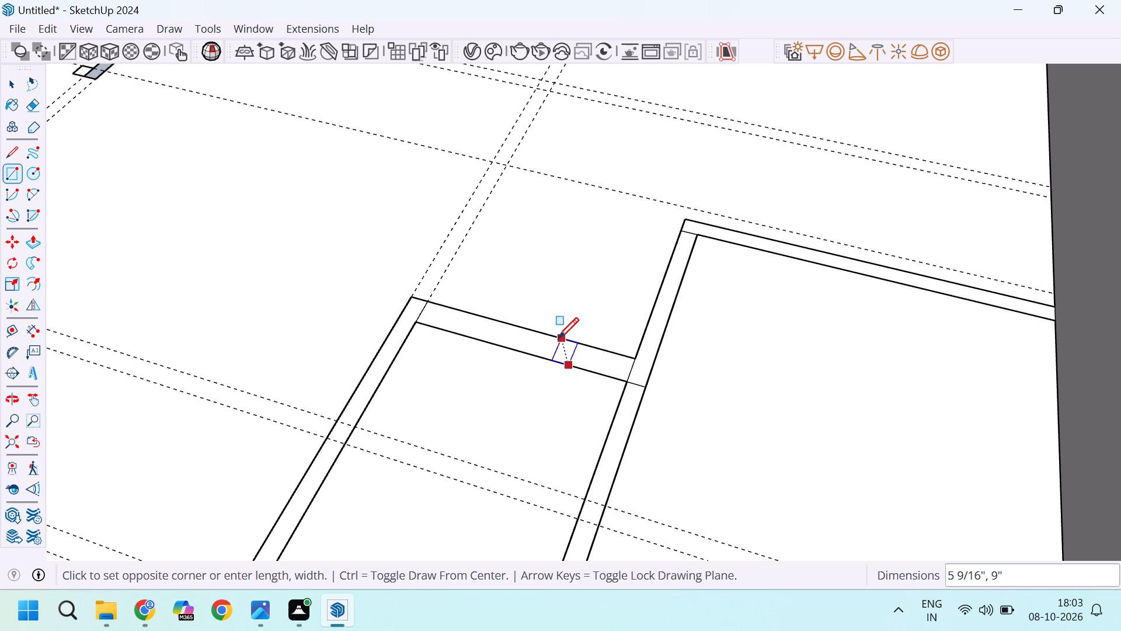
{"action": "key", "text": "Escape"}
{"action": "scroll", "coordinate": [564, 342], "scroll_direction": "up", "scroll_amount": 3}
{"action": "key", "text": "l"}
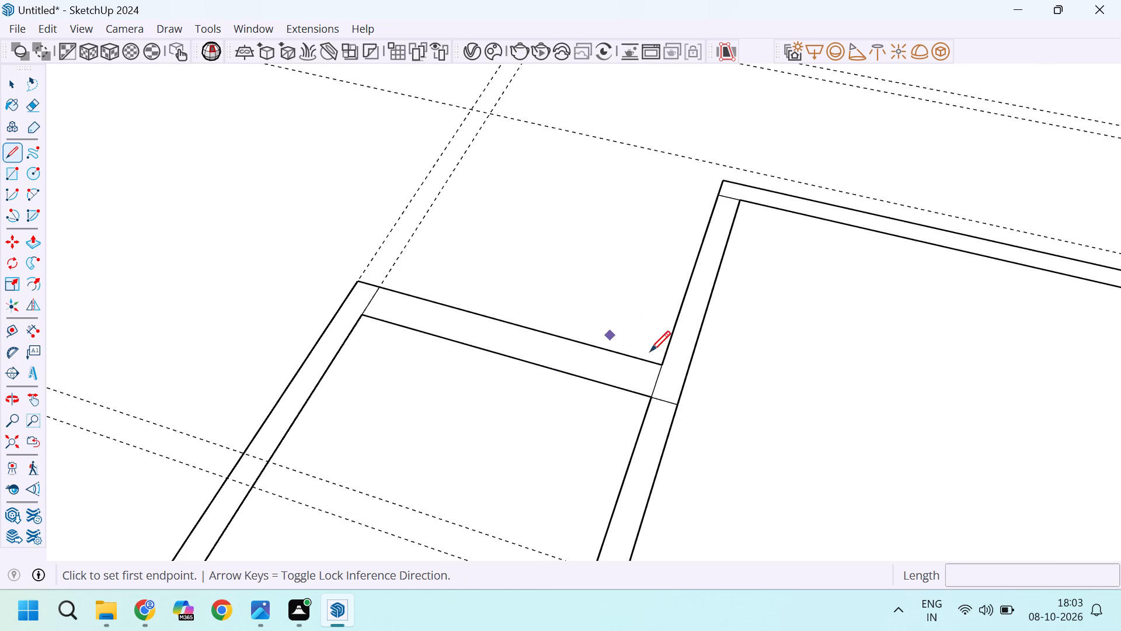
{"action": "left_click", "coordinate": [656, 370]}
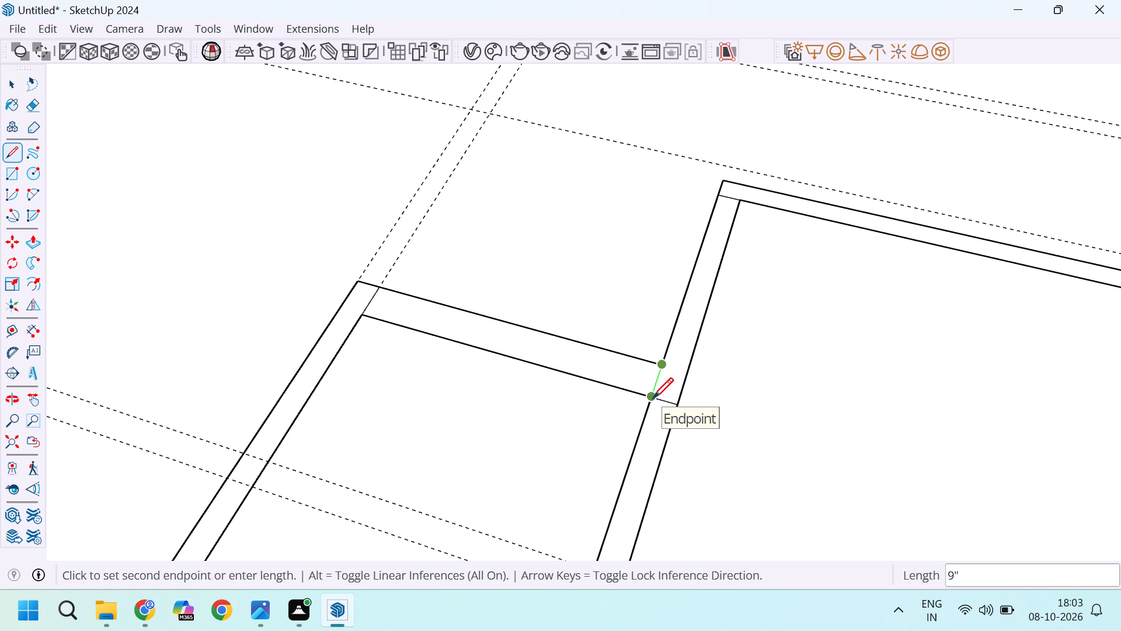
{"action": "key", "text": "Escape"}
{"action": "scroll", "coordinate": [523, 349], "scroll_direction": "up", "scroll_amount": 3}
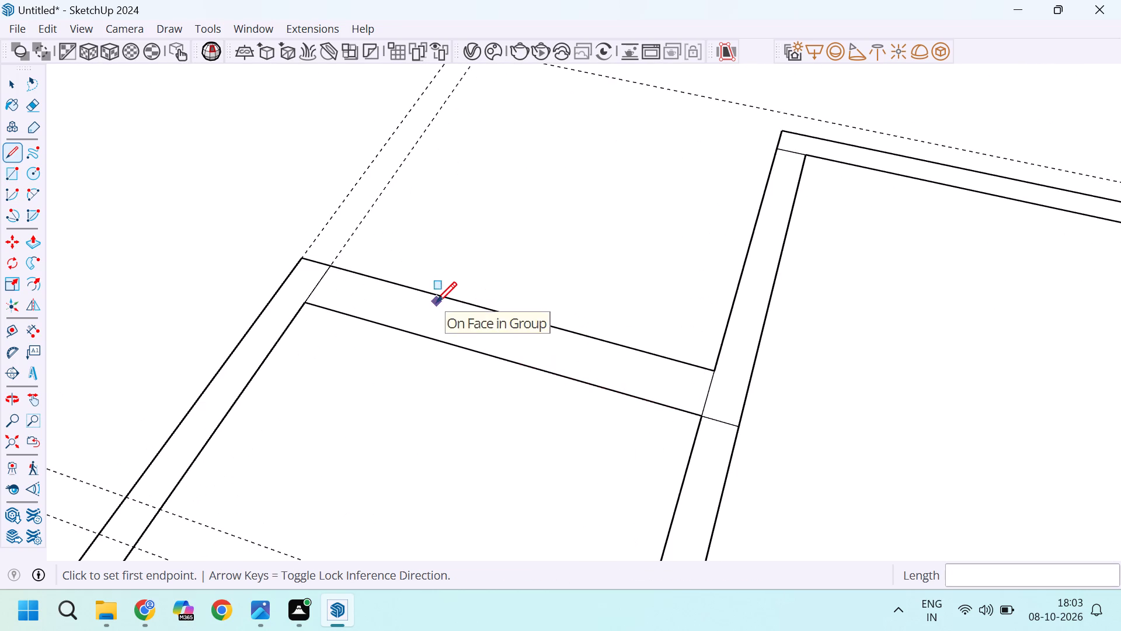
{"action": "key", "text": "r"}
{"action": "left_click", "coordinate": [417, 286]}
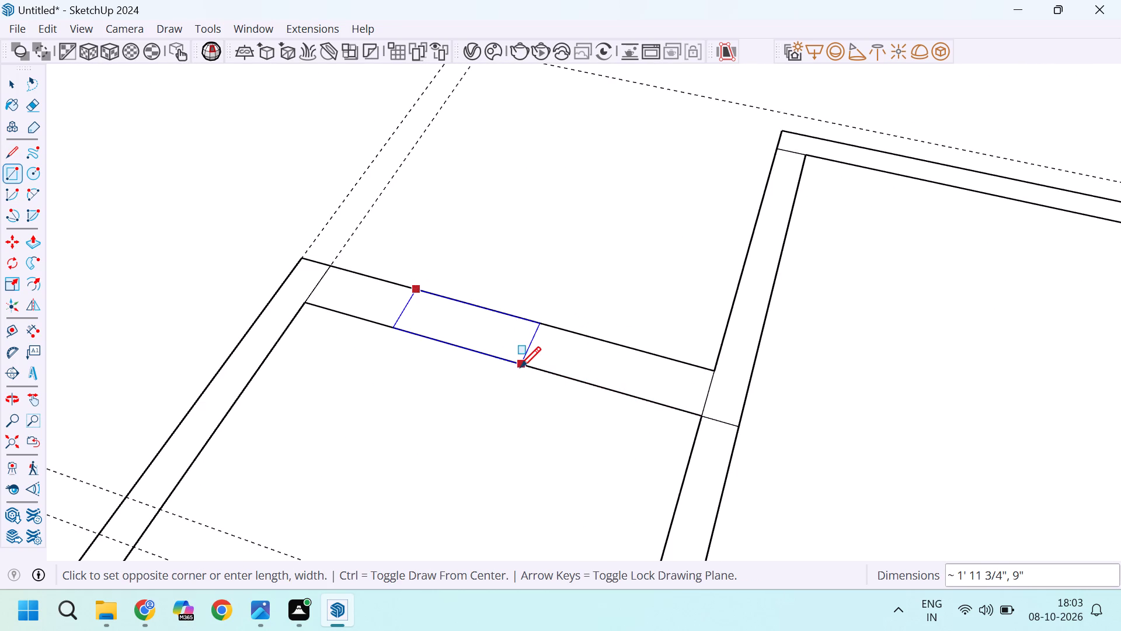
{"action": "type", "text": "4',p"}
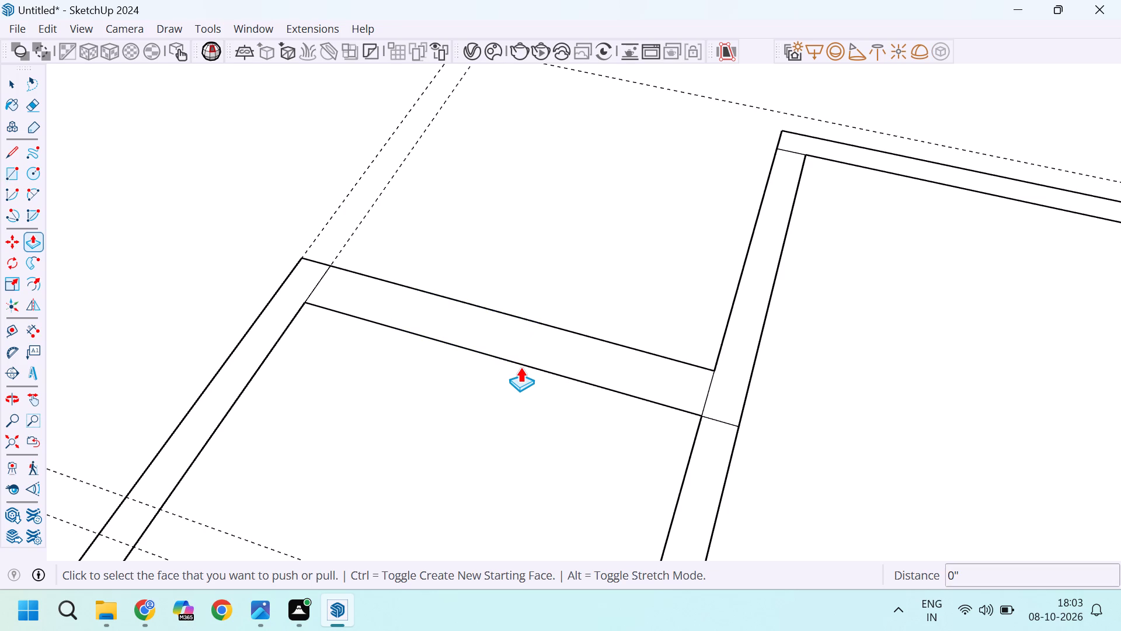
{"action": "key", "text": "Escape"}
Draw a 4' by 9" rectangle across the full width of the short cross strip between the two side strips.
{"action": "scroll", "coordinate": [394, 324], "scroll_direction": "down", "scroll_amount": 4}
{"action": "key", "text": "space"}
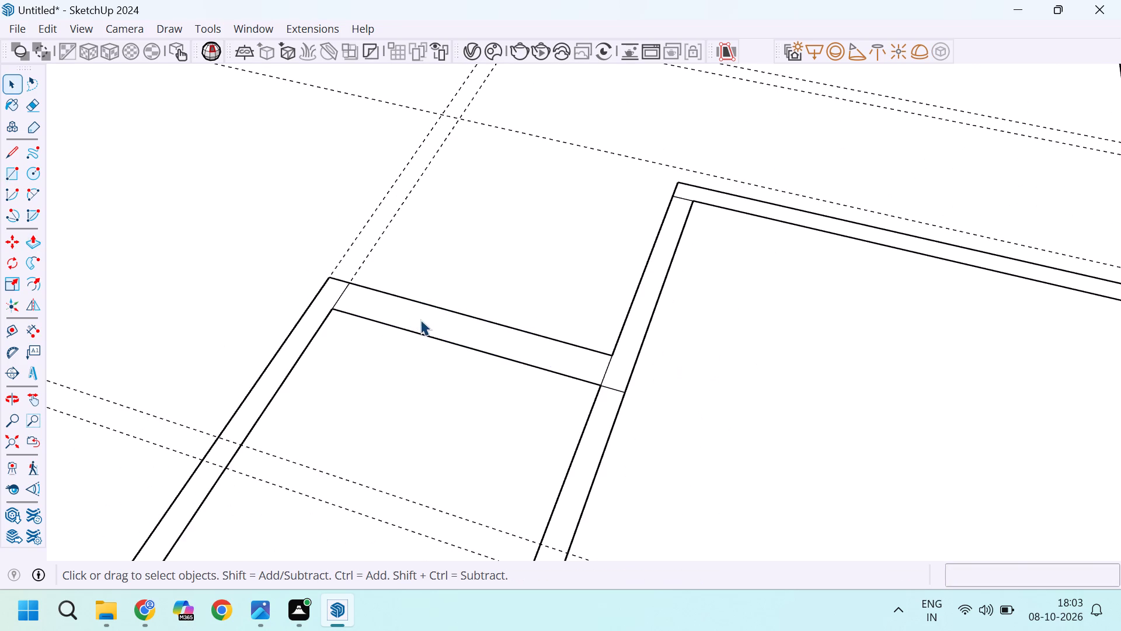
{"action": "scroll", "coordinate": [420, 320], "scroll_direction": "down", "scroll_amount": 4}
{"action": "scroll", "coordinate": [390, 316], "scroll_direction": "up", "scroll_amount": 7}
{"action": "key", "text": "r"}
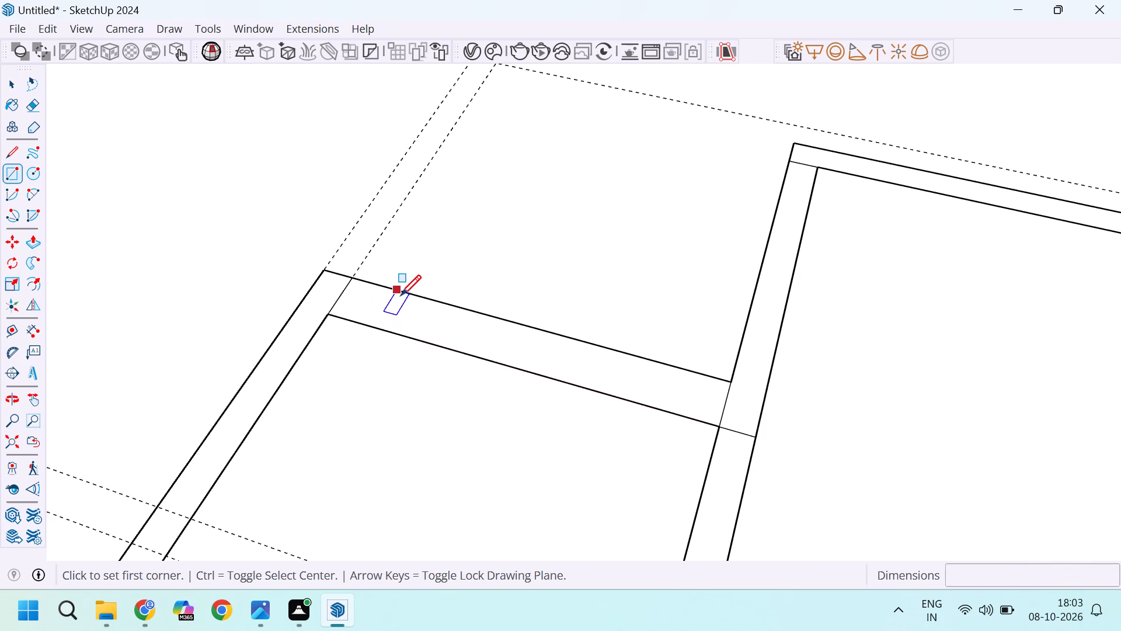
{"action": "left_click", "coordinate": [403, 295]}
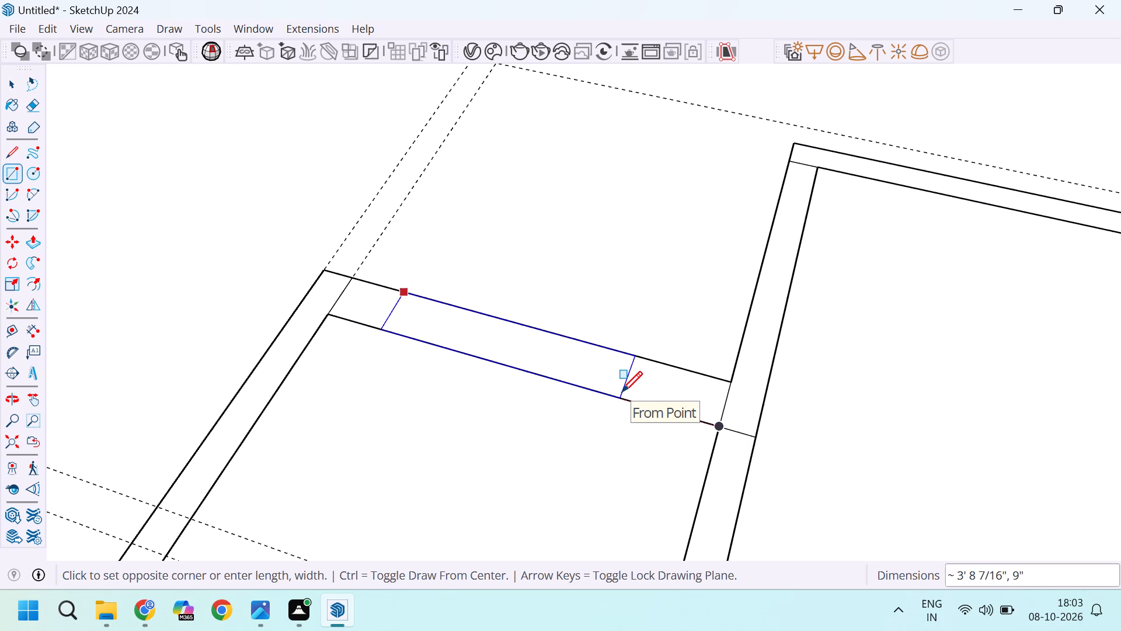
{"action": "type", "text": "4',9"}
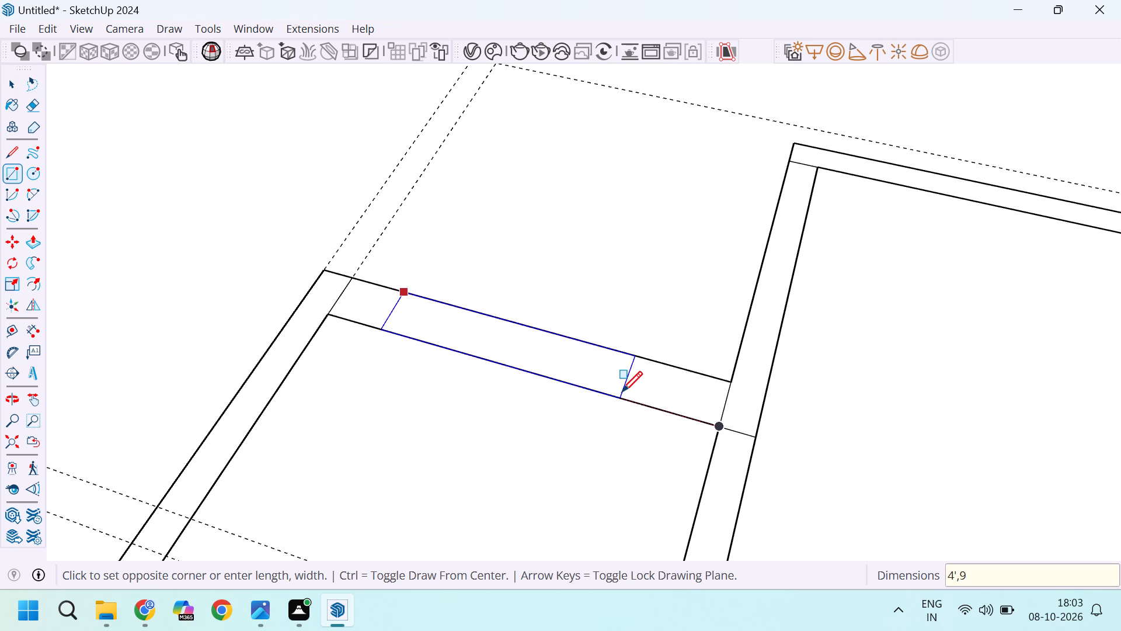
{"action": "key", "text": "Return"}
Erase both long edges of that rectangle to cut the 4' opening in the short cross strip.
{"action": "scroll", "coordinate": [582, 408], "scroll_direction": "down", "scroll_amount": 3}
{"action": "key", "text": "e"}
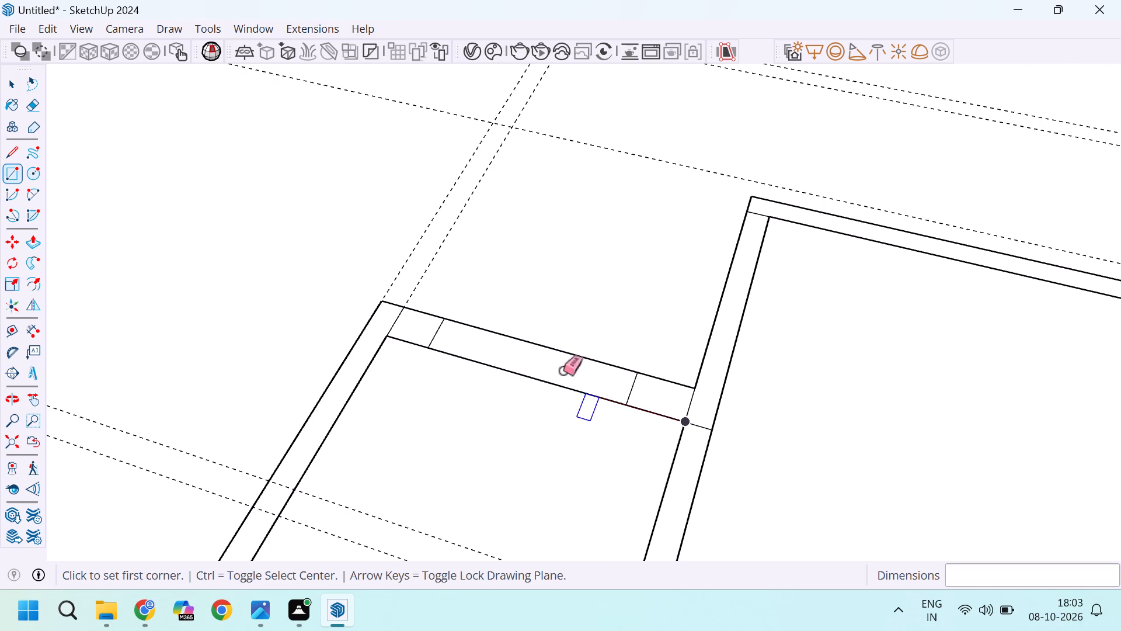
{"action": "left_click_drag", "start_coordinate": [564, 348], "coordinate": [526, 445]}
Copy the short line at the small room's corner 6" down its side strip to mark the first side of an opening.
{"action": "scroll", "coordinate": [569, 373], "scroll_direction": "down", "scroll_amount": 4}
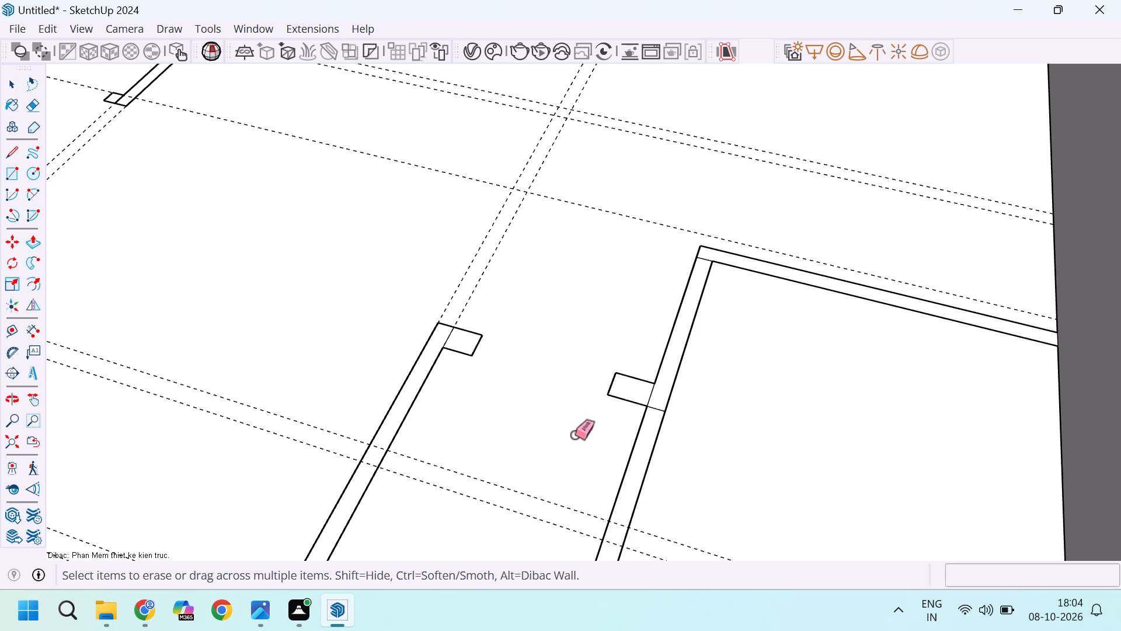
{"action": "scroll", "coordinate": [705, 296], "scroll_direction": "up", "scroll_amount": 7}
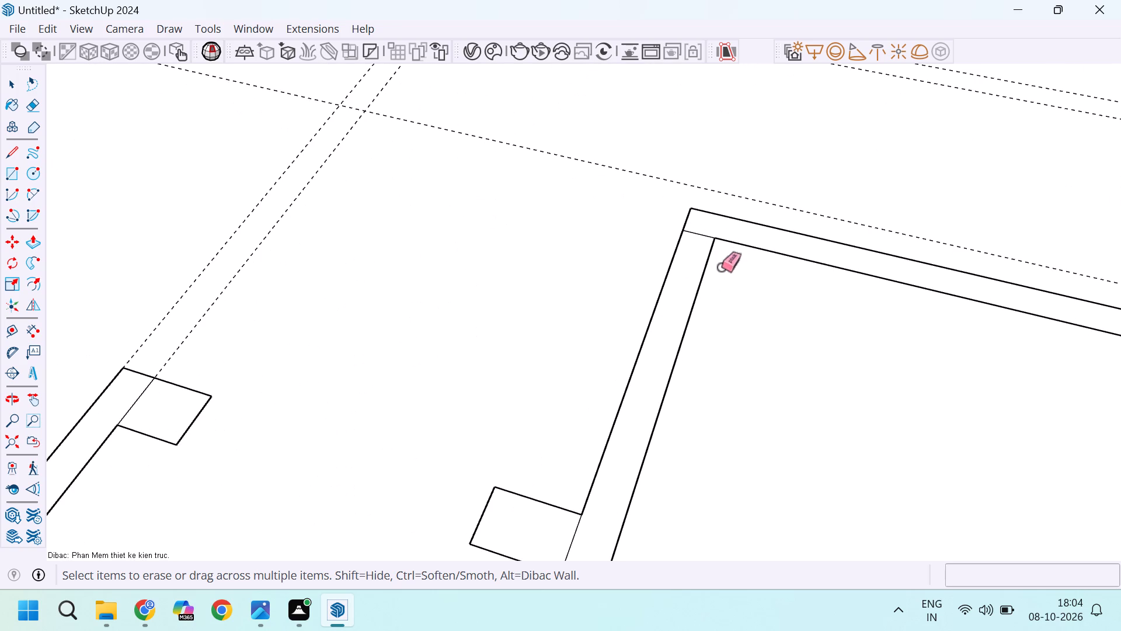
{"action": "scroll", "coordinate": [740, 259], "scroll_direction": "up", "scroll_amount": 4}
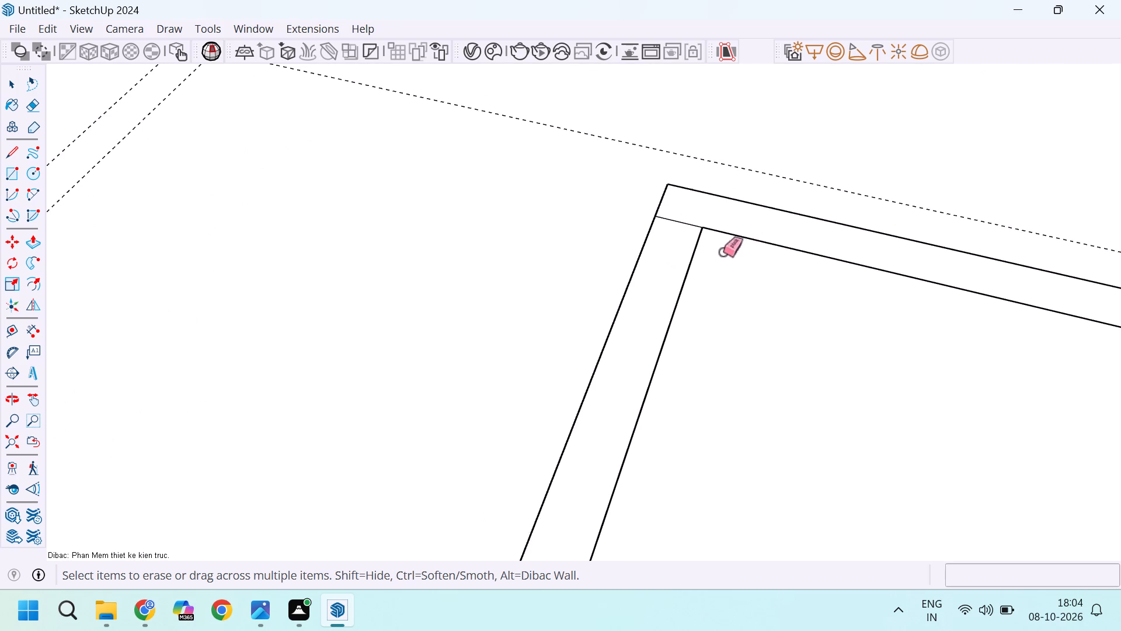
{"action": "scroll", "coordinate": [661, 233], "scroll_direction": "down", "scroll_amount": 8}
{"action": "scroll", "coordinate": [661, 233], "scroll_direction": "up", "scroll_amount": 4}
{"action": "key", "text": "space"}
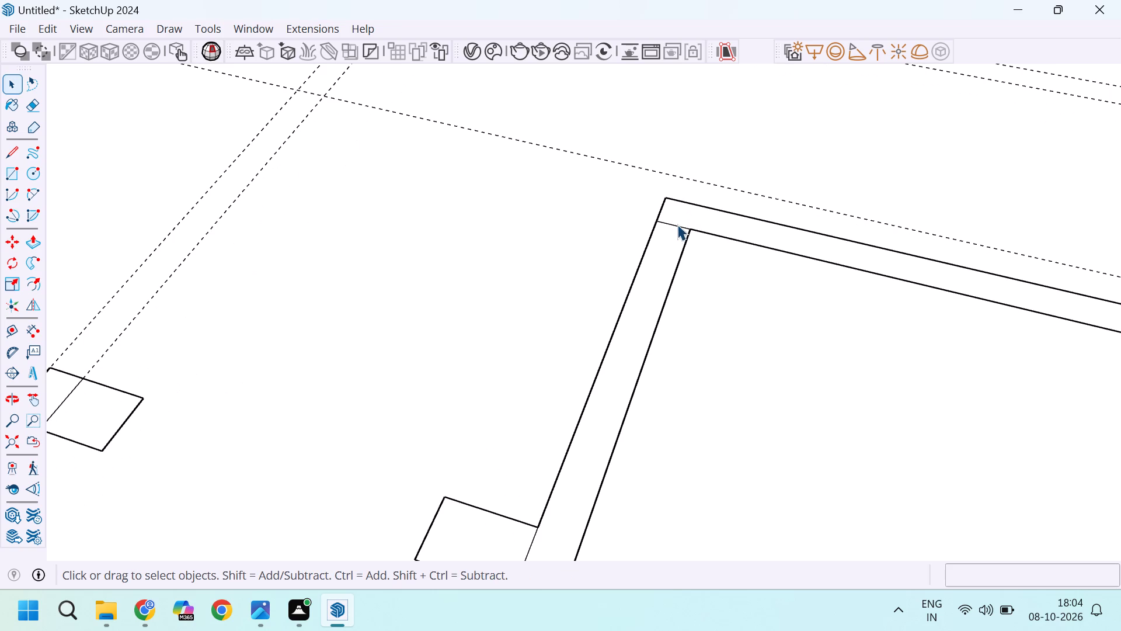
{"action": "left_click", "coordinate": [677, 224]}
{"action": "key", "text": "m"}
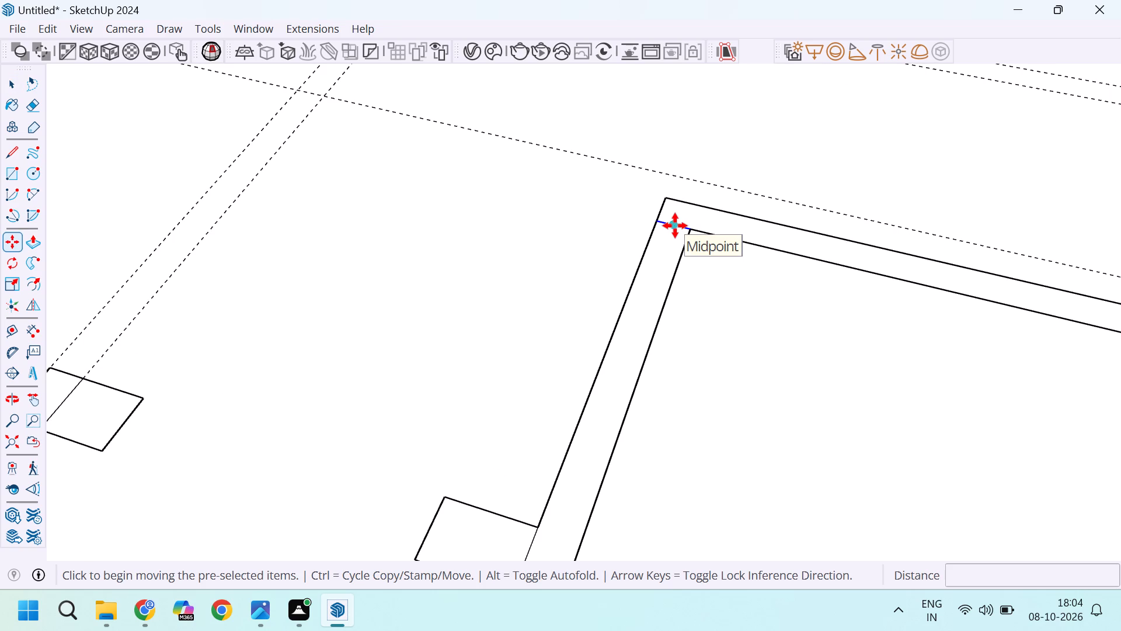
{"action": "left_click", "coordinate": [675, 226]}
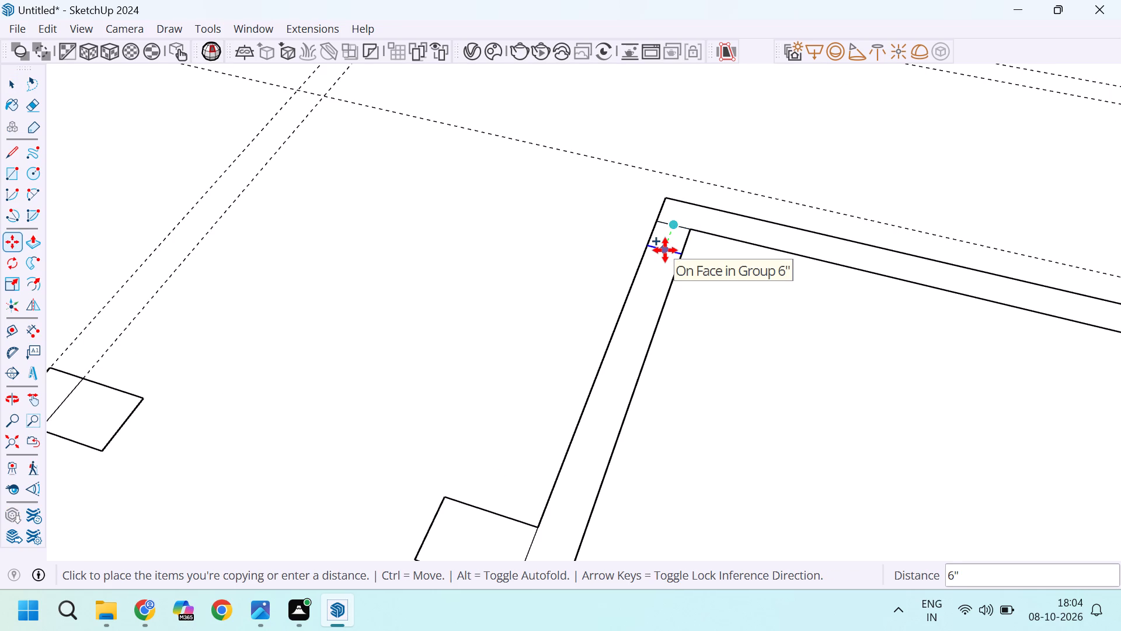
{"action": "left_click", "coordinate": [665, 250]}
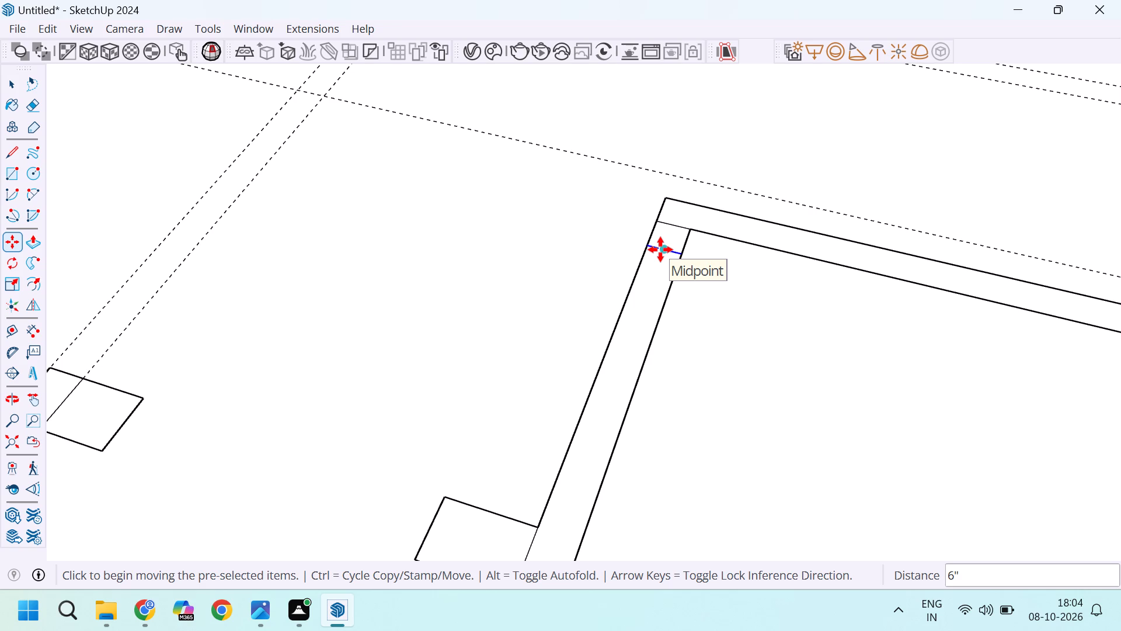
Copy the new crossing line 3' further along the side strip to mark the opening's second side.
{"action": "left_click", "coordinate": [664, 255]}
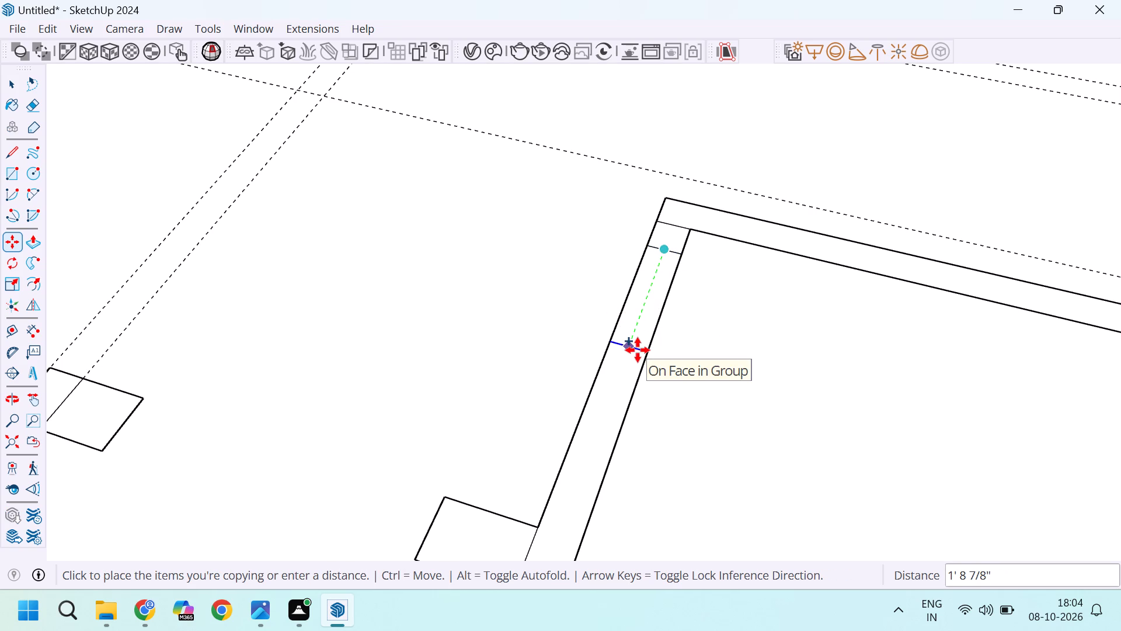
{"action": "type", "text": "3'"}
{"action": "key", "text": "Return"}
{"action": "key", "text": "space"}
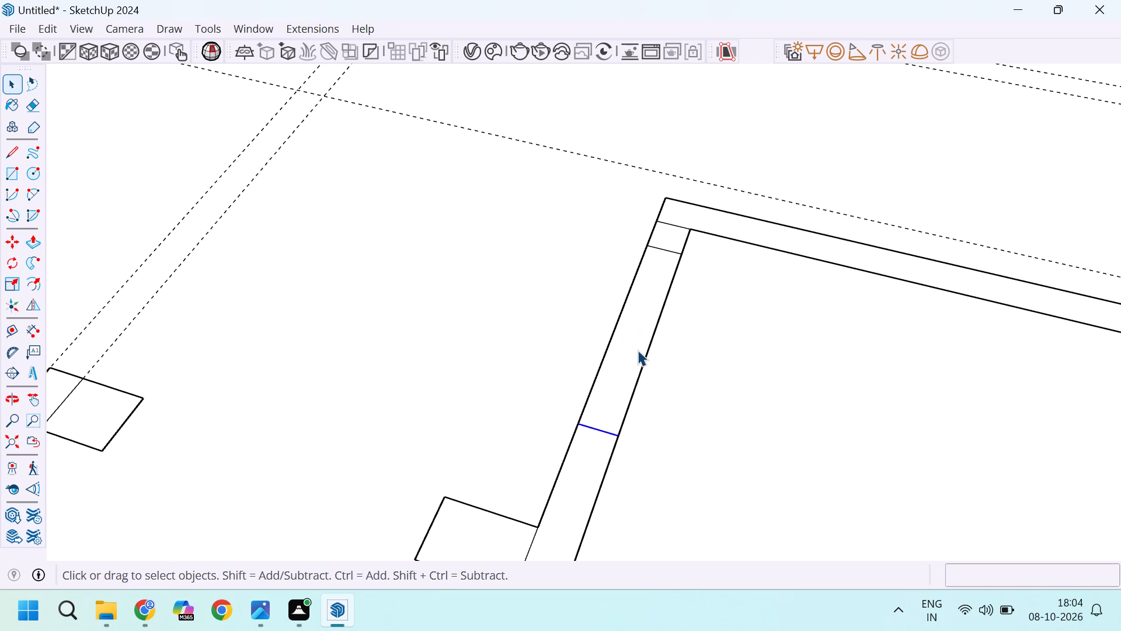
Erase the side strip's long edges between the crossing lines to cut the 3' opening, and remove the leftover corner line.
{"action": "scroll", "coordinate": [633, 352], "scroll_direction": "down", "scroll_amount": 3}
{"action": "scroll", "coordinate": [663, 377], "scroll_direction": "up", "scroll_amount": 4}
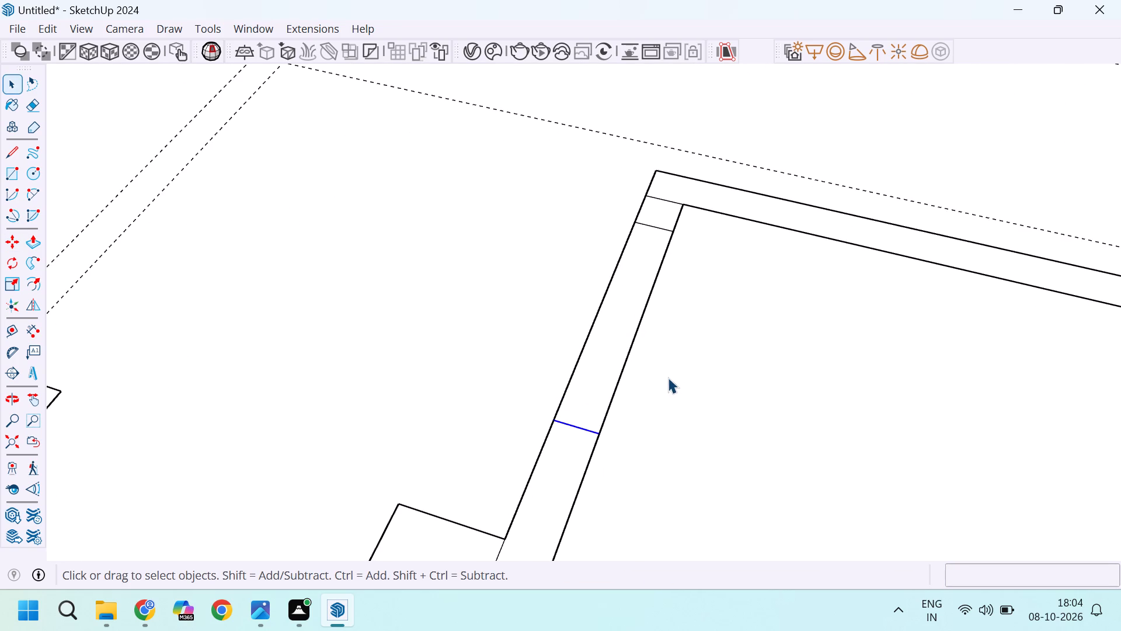
{"action": "key", "text": "e"}
{"action": "left_click_drag", "start_coordinate": [665, 376], "coordinate": [489, 310]}
{"action": "scroll", "coordinate": [656, 197], "scroll_direction": "up", "scroll_amount": 3}
{"action": "left_click", "coordinate": [663, 199]}
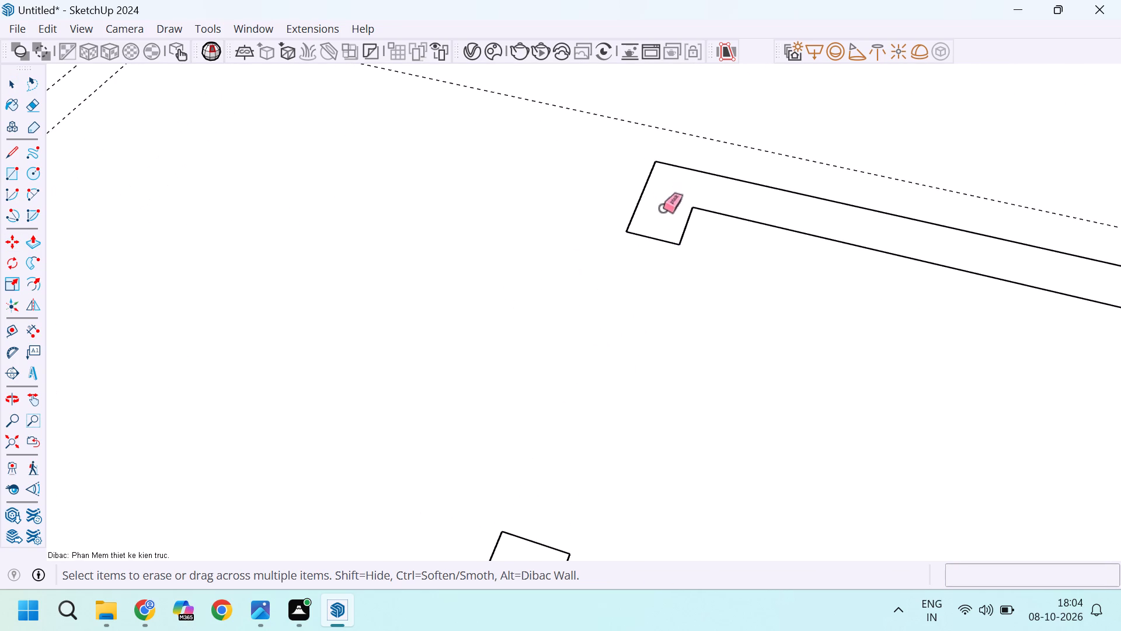
Erase the two leftover lines where the short cross-strip stub joins the small room's side strip.
{"action": "scroll", "coordinate": [663, 209], "scroll_direction": "down", "scroll_amount": 10}
{"action": "key", "text": "space"}
{"action": "scroll", "coordinate": [642, 280], "scroll_direction": "down", "scroll_amount": 12}
{"action": "scroll", "coordinate": [607, 332], "scroll_direction": "up", "scroll_amount": 10}
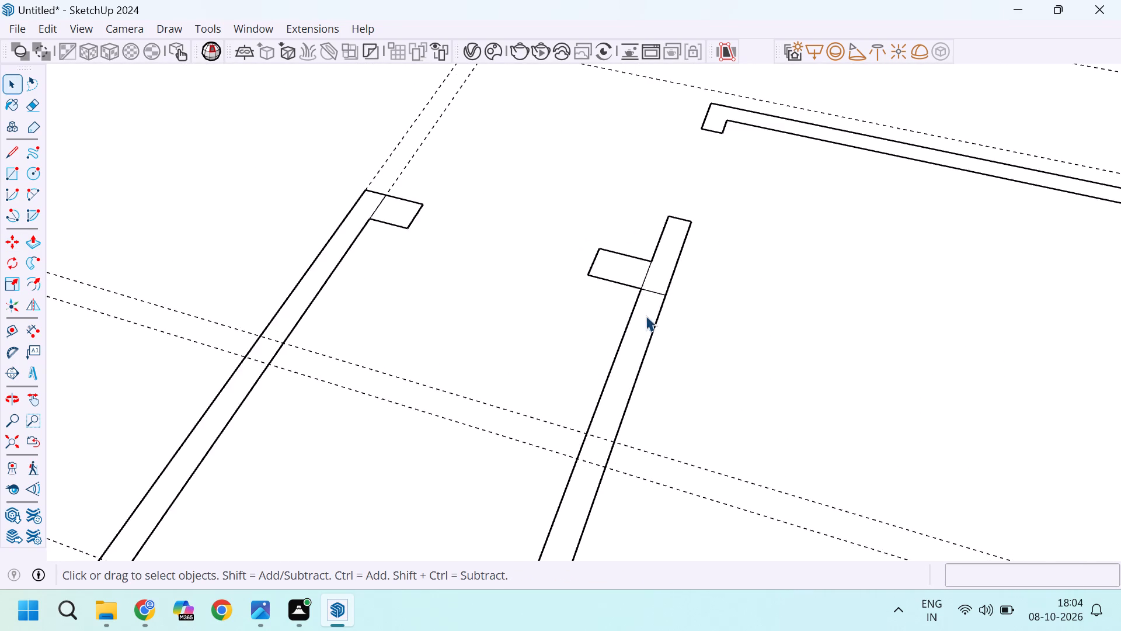
{"action": "scroll", "coordinate": [646, 315], "scroll_direction": "up", "scroll_amount": 5}
{"action": "key", "text": "e"}
{"action": "left_click_drag", "start_coordinate": [653, 277], "coordinate": [653, 291]}
{"action": "left_click_drag", "start_coordinate": [642, 259], "coordinate": [629, 259]}
{"action": "left_click", "coordinate": [649, 259]}
{"action": "key", "text": "space"}
Erase the leftover line between the small nib and the wall strip on the opposite side of the house.
{"action": "scroll", "coordinate": [650, 259], "scroll_direction": "down", "scroll_amount": 12}
{"action": "scroll", "coordinate": [504, 206], "scroll_direction": "up", "scroll_amount": 4}
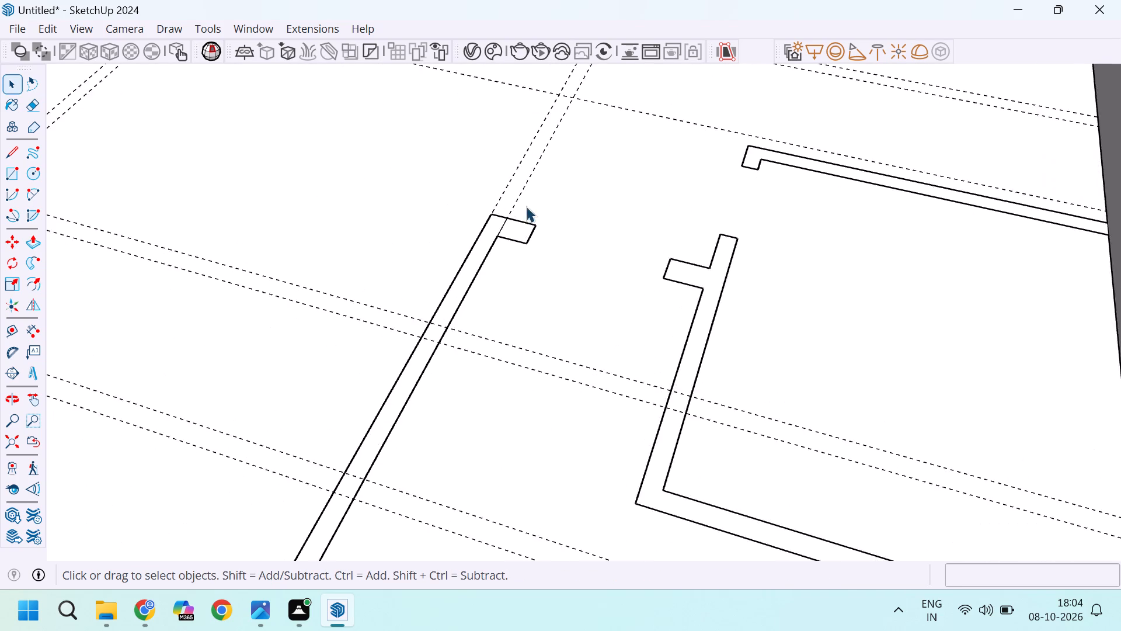
{"action": "scroll", "coordinate": [561, 206], "scroll_direction": "down", "scroll_amount": 10}
{"action": "scroll", "coordinate": [332, 150], "scroll_direction": "down", "scroll_amount": 6}
{"action": "scroll", "coordinate": [257, 188], "scroll_direction": "up", "scroll_amount": 5}
{"action": "scroll", "coordinate": [348, 247], "scroll_direction": "down", "scroll_amount": 3}
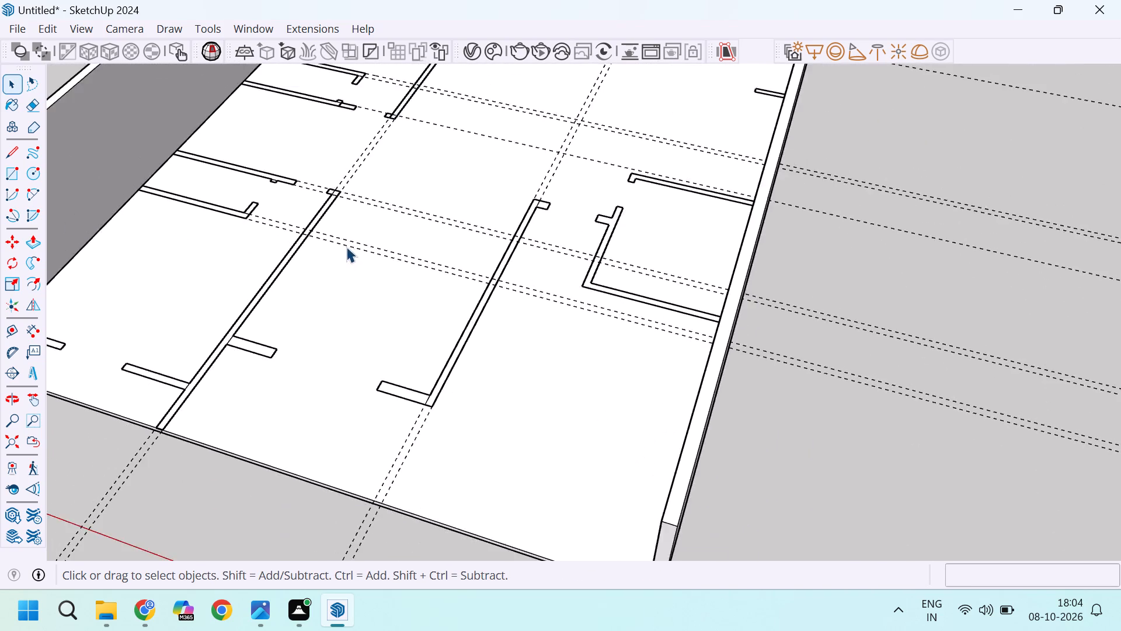
{"action": "scroll", "coordinate": [269, 178], "scroll_direction": "up", "scroll_amount": 20}
{"action": "scroll", "coordinate": [269, 178], "scroll_direction": "up", "scroll_amount": 5}
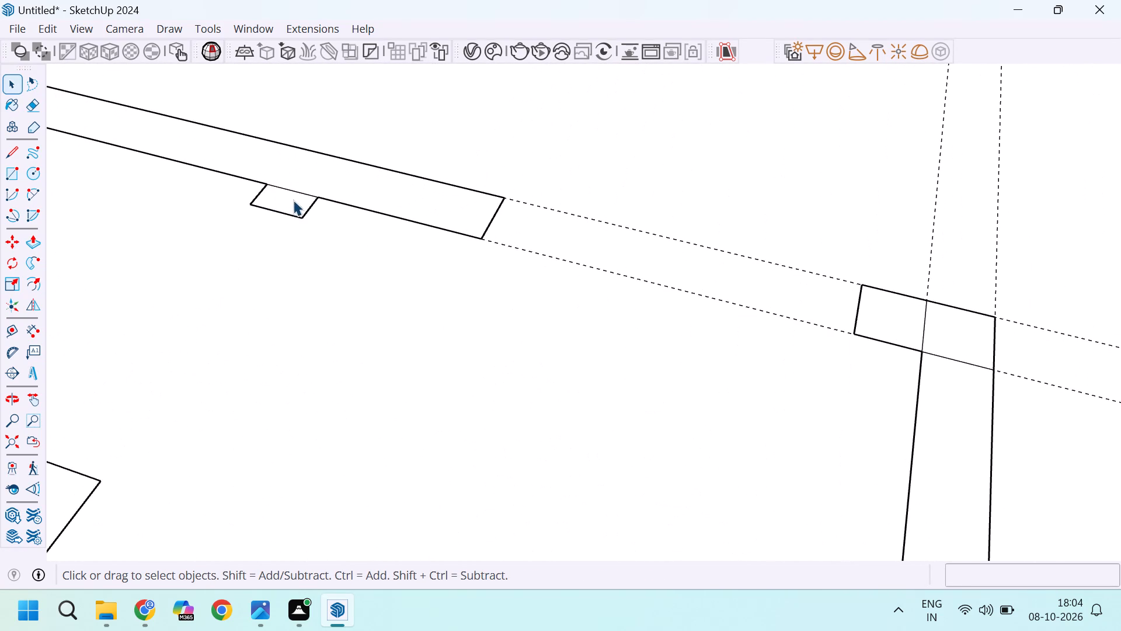
{"action": "key", "text": "e"}
{"action": "left_click", "coordinate": [297, 192]}
{"action": "key", "text": "space"}
{"action": "scroll", "coordinate": [297, 192], "scroll_direction": "down", "scroll_amount": 20}
{"action": "scroll", "coordinate": [297, 192], "scroll_direction": "down", "scroll_amount": 1}
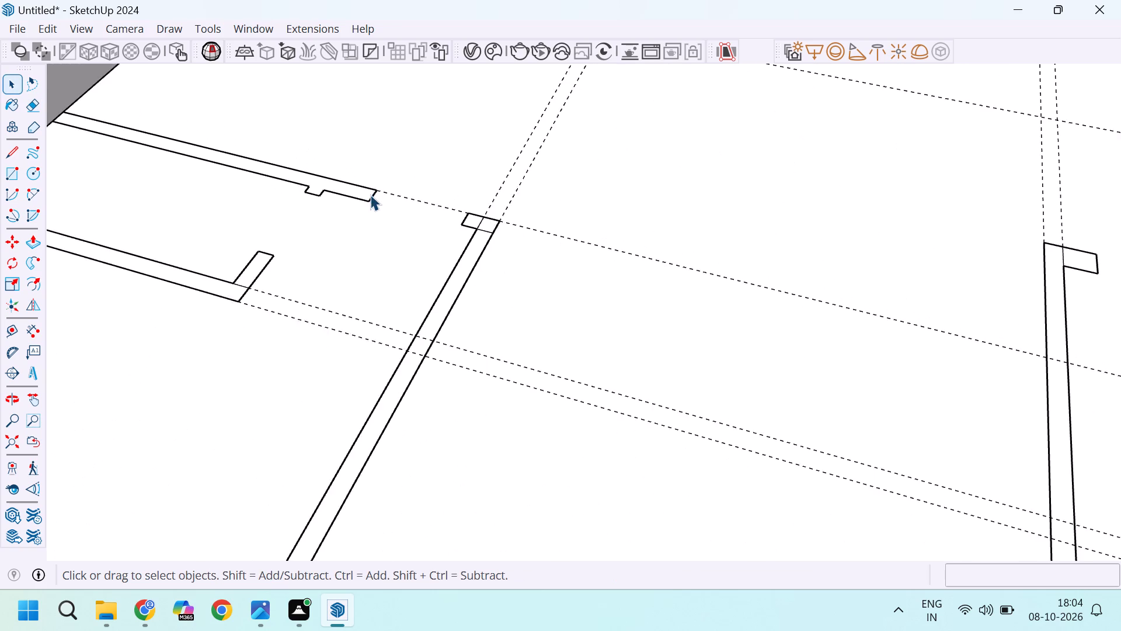
{"action": "scroll", "coordinate": [370, 195], "scroll_direction": "down", "scroll_amount": 8}
{"action": "scroll", "coordinate": [358, 214], "scroll_direction": "up", "scroll_amount": 20}
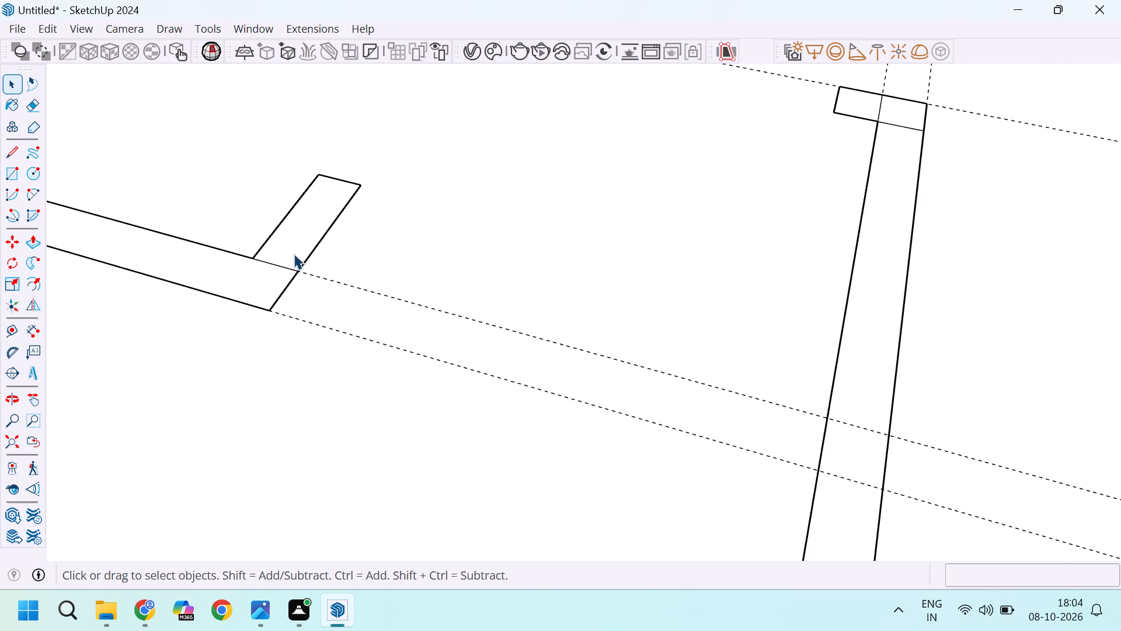
Erase the leftover line where the short end stub joins the small room's wall strip.
{"action": "key", "text": "e"}
{"action": "left_click", "coordinate": [284, 264]}
{"action": "scroll", "coordinate": [286, 265], "scroll_direction": "down", "scroll_amount": 18}
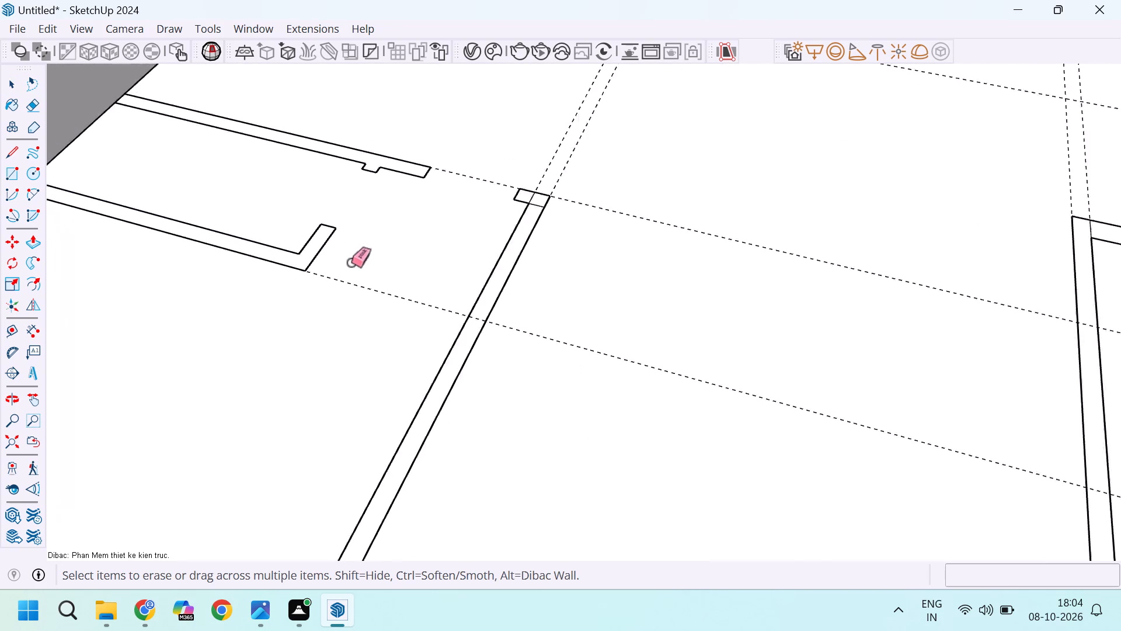
Erase the two leftover lines where the small nib joins the parallel wall strip further back.
{"action": "scroll", "coordinate": [351, 264], "scroll_direction": "down", "scroll_amount": 8}
{"action": "scroll", "coordinate": [388, 157], "scroll_direction": "up", "scroll_amount": 20}
{"action": "scroll", "coordinate": [388, 157], "scroll_direction": "up", "scroll_amount": 1}
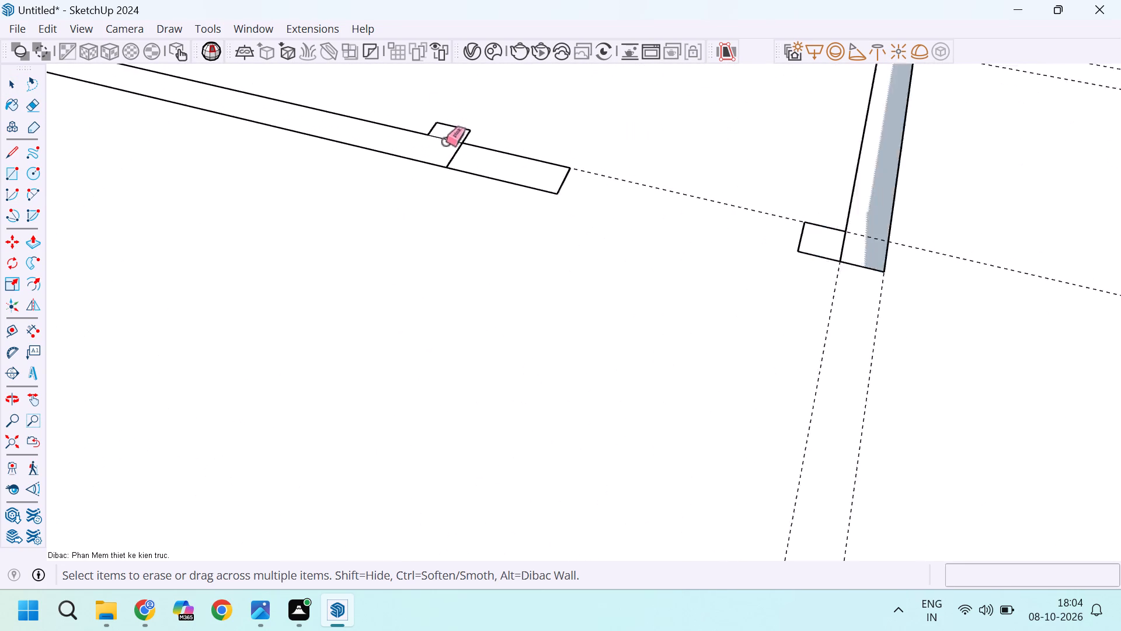
{"action": "scroll", "coordinate": [446, 143], "scroll_direction": "up", "scroll_amount": 1}
{"action": "left_click", "coordinate": [460, 161]}
{"action": "left_click", "coordinate": [456, 141]}
{"action": "scroll", "coordinate": [440, 179], "scroll_direction": "down", "scroll_amount": 3}
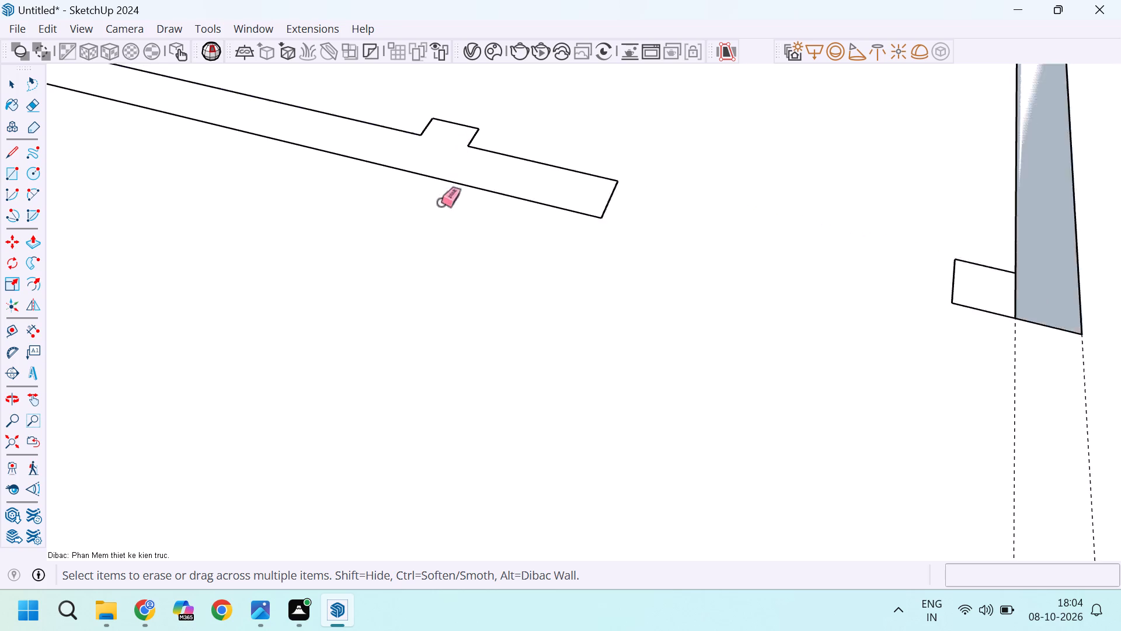
{"action": "scroll", "coordinate": [441, 203], "scroll_direction": "down", "scroll_amount": 20}
{"action": "scroll", "coordinate": [441, 203], "scroll_direction": "down", "scroll_amount": 9}
{"action": "scroll", "coordinate": [504, 231], "scroll_direction": "up", "scroll_amount": 12}
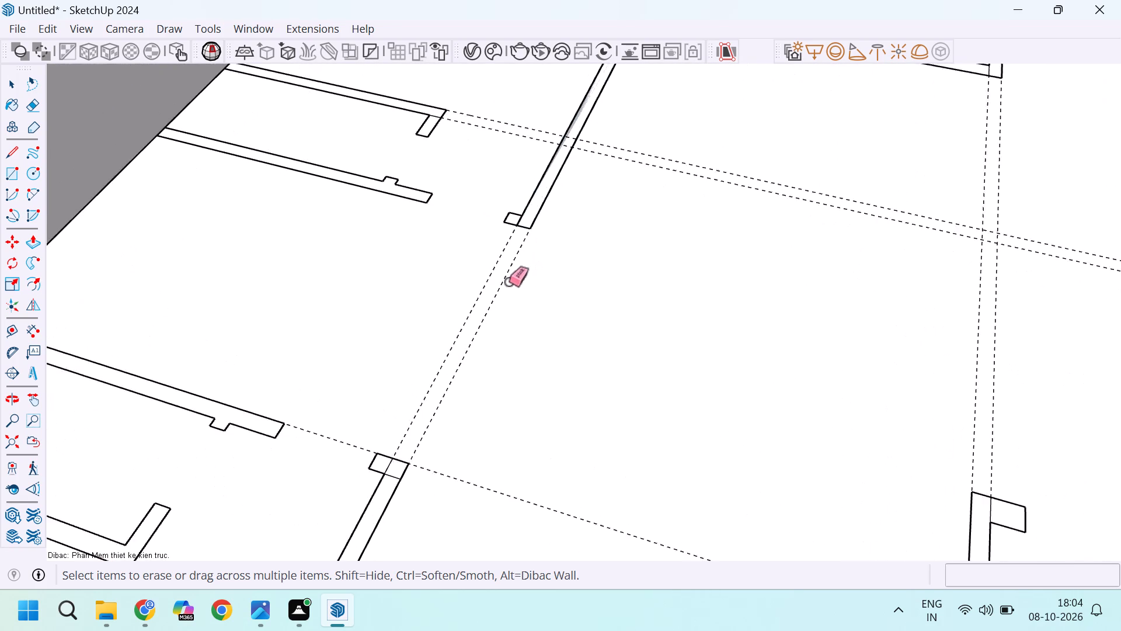
Delete all guides from the model.
{"action": "key", "text": "space"}
{"action": "scroll", "coordinate": [511, 289], "scroll_direction": "down", "scroll_amount": 5}
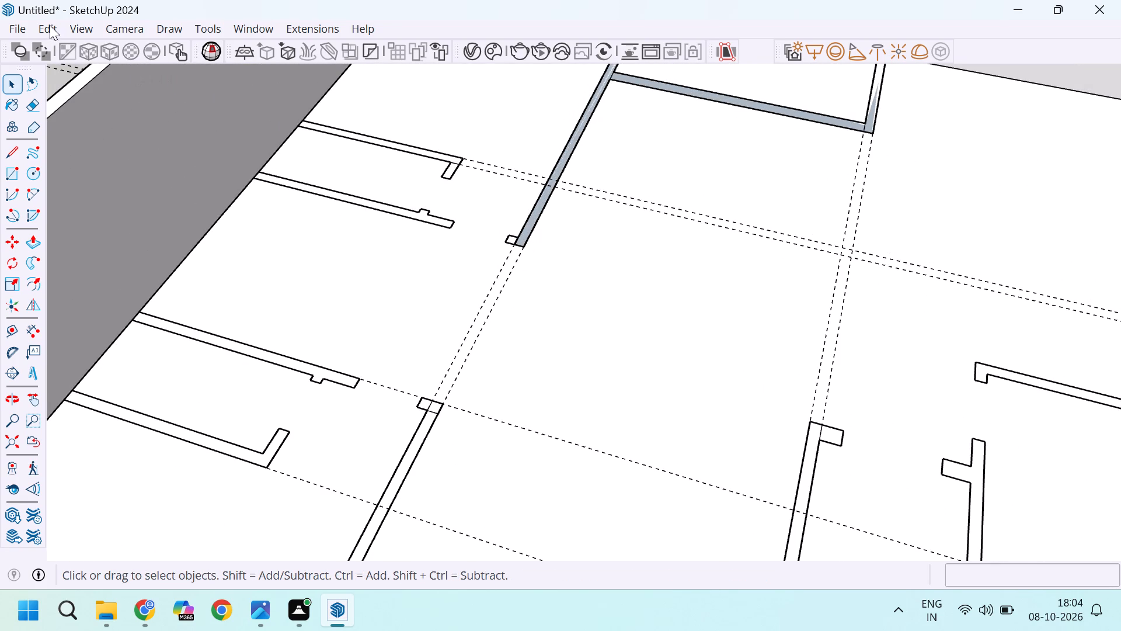
{"action": "left_click", "coordinate": [50, 25]}
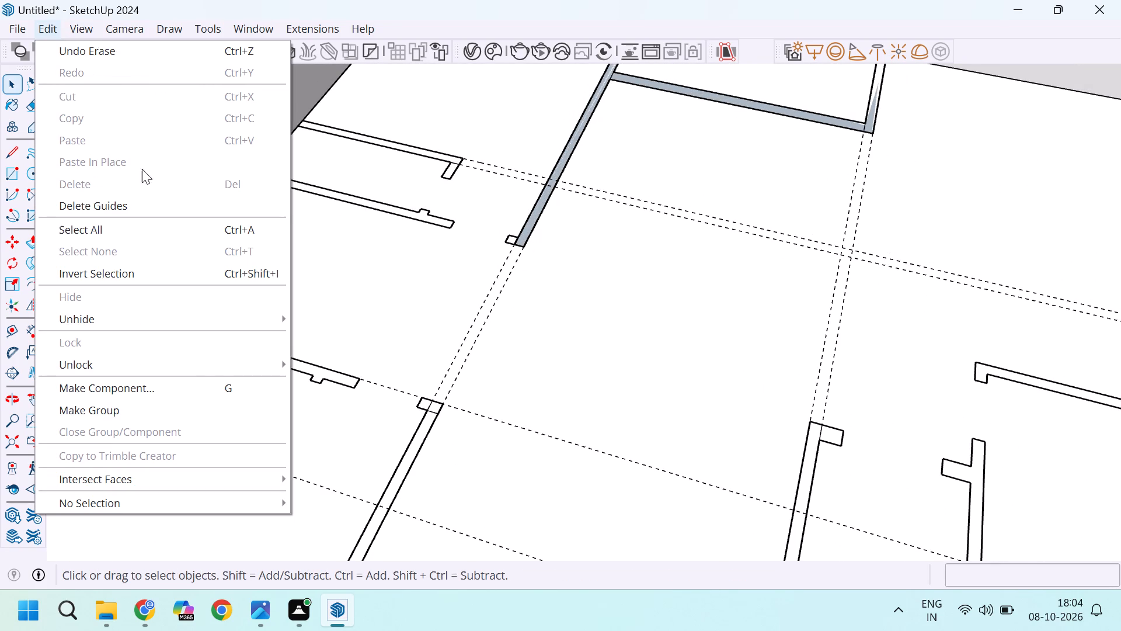
{"action": "left_click", "coordinate": [138, 204]}
Erase the leftover corner line where the end stub meets the rearmost cross strip on the side outer wall.
{"action": "scroll", "coordinate": [434, 267], "scroll_direction": "down", "scroll_amount": 10}
{"action": "scroll", "coordinate": [477, 195], "scroll_direction": "up", "scroll_amount": 4}
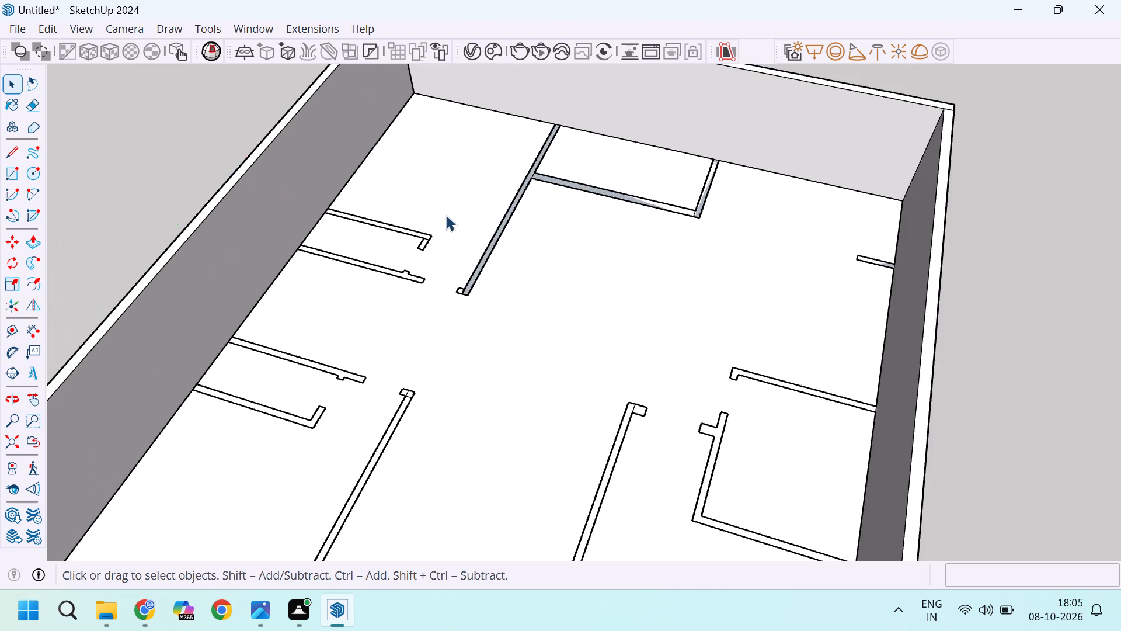
{"action": "scroll", "coordinate": [446, 215], "scroll_direction": "up", "scroll_amount": 4}
{"action": "scroll", "coordinate": [447, 278], "scroll_direction": "down", "scroll_amount": 4}
{"action": "scroll", "coordinate": [447, 278], "scroll_direction": "up", "scroll_amount": 13}
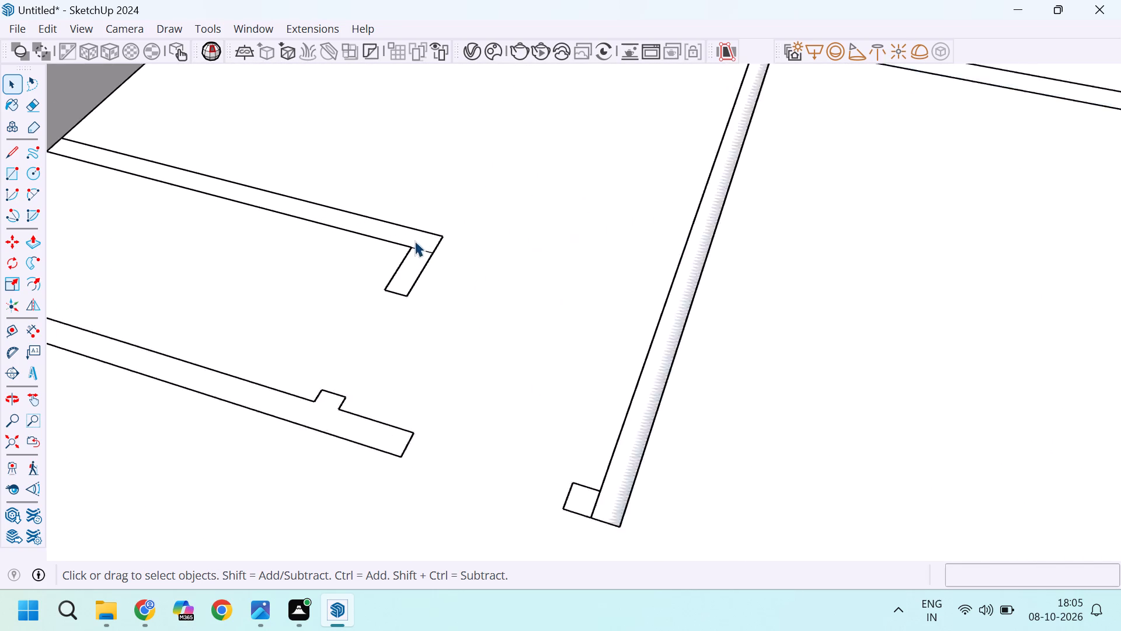
{"action": "scroll", "coordinate": [415, 241], "scroll_direction": "up", "scroll_amount": 8}
{"action": "key", "text": "e"}
{"action": "left_click_drag", "start_coordinate": [430, 249], "coordinate": [425, 259]}
{"action": "scroll", "coordinate": [422, 262], "scroll_direction": "down", "scroll_amount": 12}
Push/Pull the rear L-shaped strip and the parallel notched strip in front of it up 10'.
{"action": "key", "text": "space"}
{"action": "key", "text": "p"}
{"action": "left_click", "coordinate": [417, 260]}
{"action": "scroll", "coordinate": [401, 217], "scroll_direction": "down", "scroll_amount": 2}
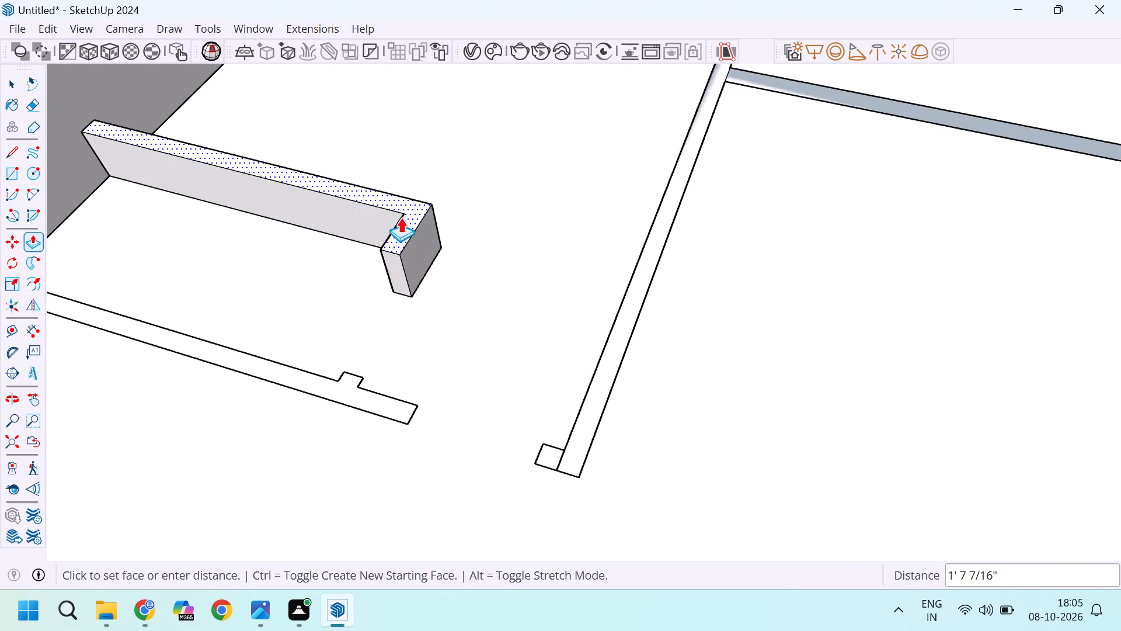
{"action": "scroll", "coordinate": [401, 217], "scroll_direction": "down", "scroll_amount": 15}
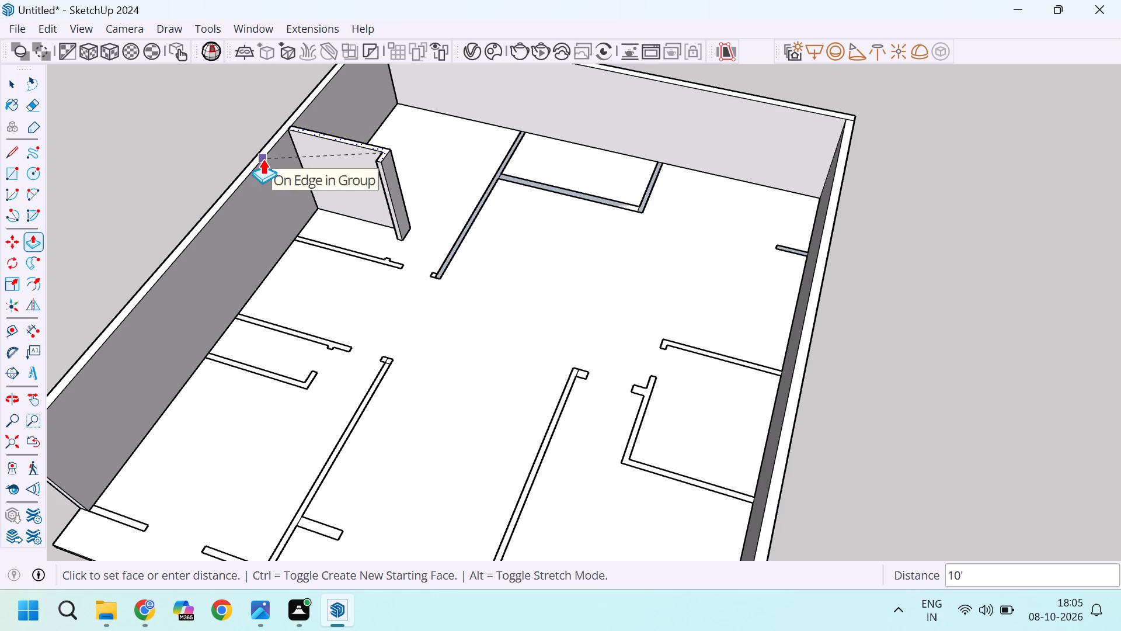
{"action": "left_click", "coordinate": [263, 159]}
{"action": "scroll", "coordinate": [324, 231], "scroll_direction": "up", "scroll_amount": 10}
{"action": "scroll", "coordinate": [431, 277], "scroll_direction": "up", "scroll_amount": 5}
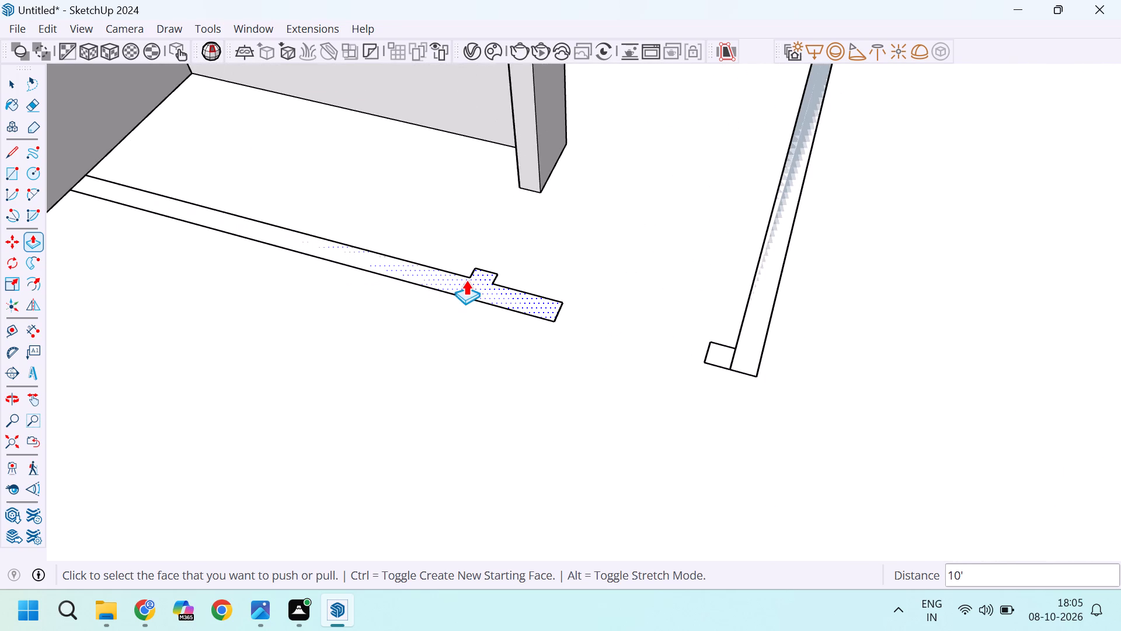
{"action": "double_click", "coordinate": [469, 280]}
Push/Pull the long strip running from the back outer wall up 10', level with the outer walls.
{"action": "scroll", "coordinate": [450, 265], "scroll_direction": "down", "scroll_amount": 12}
{"action": "scroll", "coordinate": [580, 271], "scroll_direction": "up", "scroll_amount": 3}
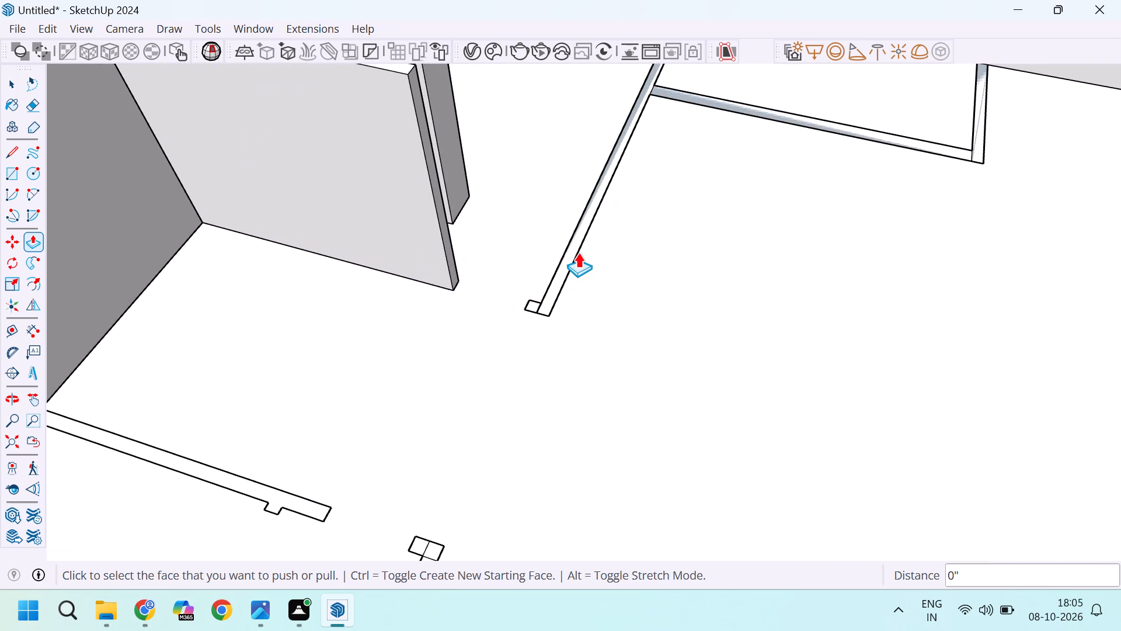
{"action": "double_click", "coordinate": [577, 239]}
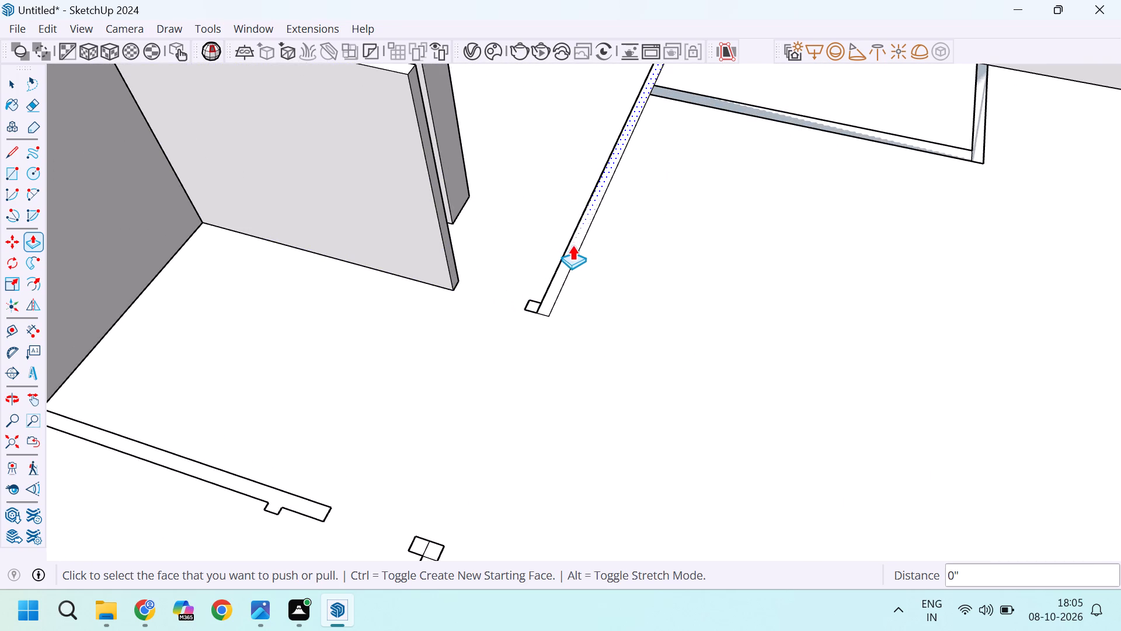
{"action": "scroll", "coordinate": [579, 247], "scroll_direction": "up", "scroll_amount": 5}
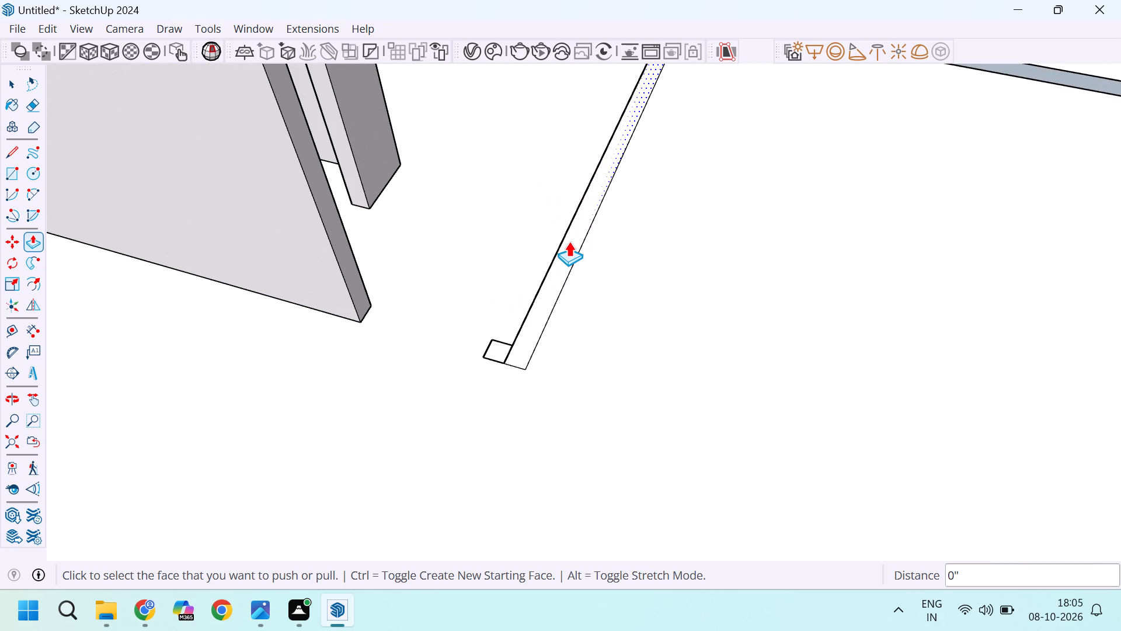
{"action": "left_click", "coordinate": [567, 255]}
{"action": "scroll", "coordinate": [553, 200], "scroll_direction": "down", "scroll_amount": 5}
{"action": "scroll", "coordinate": [458, 183], "scroll_direction": "down", "scroll_amount": 5}
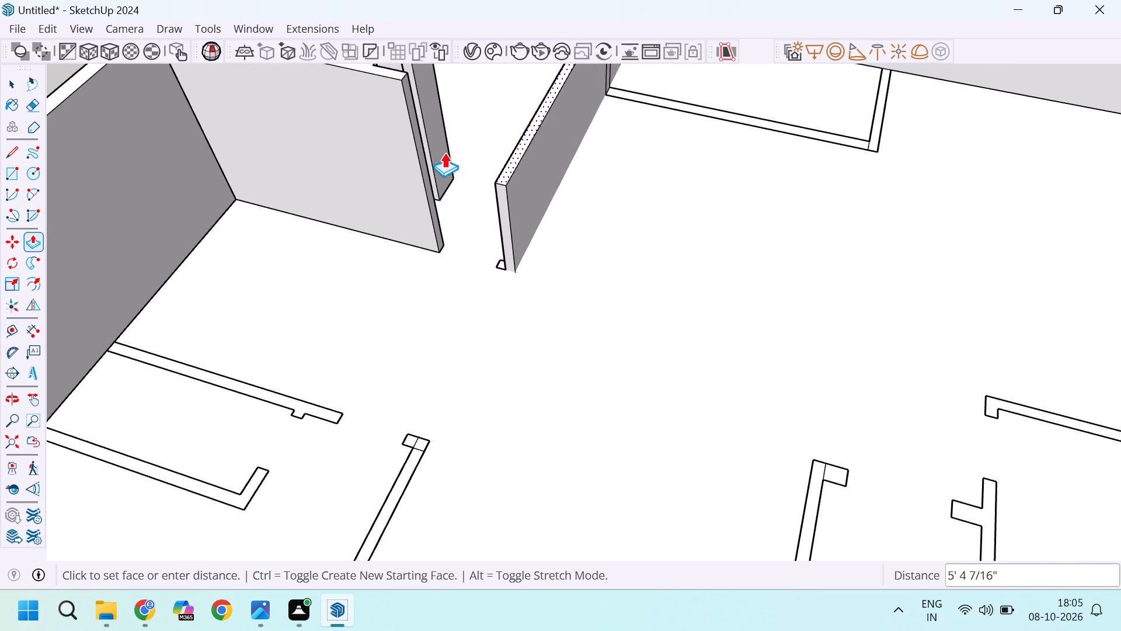
{"action": "scroll", "coordinate": [444, 152], "scroll_direction": "down", "scroll_amount": 4}
{"action": "left_click", "coordinate": [420, 113]}
Push/Pull the narrow face at the free end of the long wall sideways to cover the small nib outline.
{"action": "scroll", "coordinate": [460, 217], "scroll_direction": "up", "scroll_amount": 11}
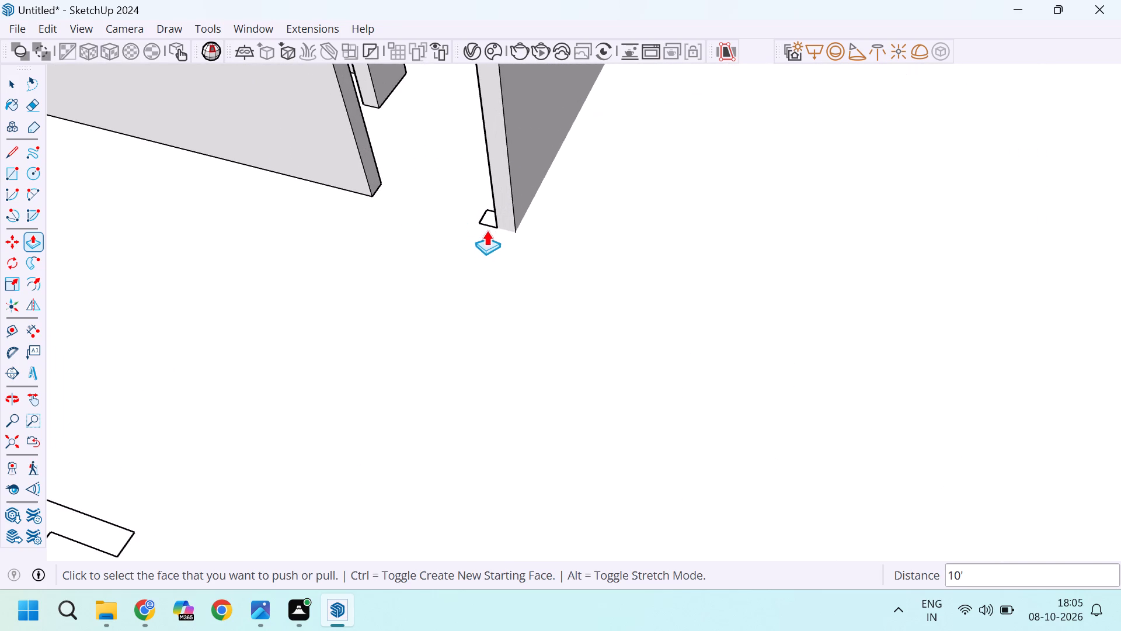
{"action": "scroll", "coordinate": [489, 216], "scroll_direction": "up", "scroll_amount": 17}
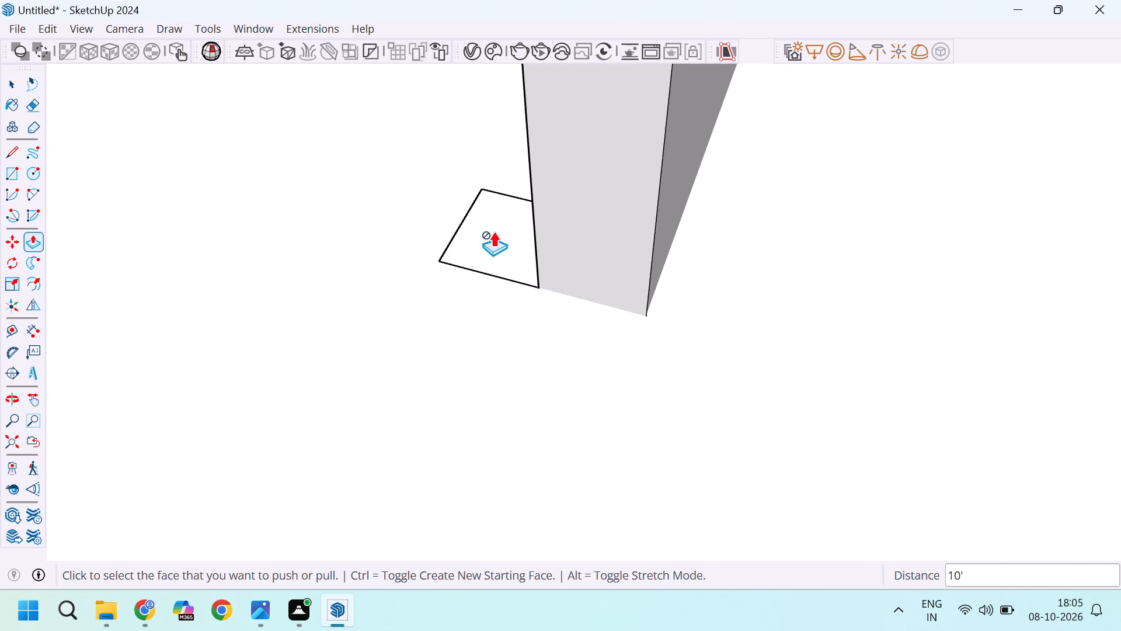
{"action": "middle_click_drag", "start_coordinate": [480, 261], "coordinate": [679, 263]}
{"action": "scroll", "coordinate": [528, 265], "scroll_direction": "up", "scroll_amount": 5}
{"action": "key", "text": "space"}
{"action": "scroll", "coordinate": [532, 228], "scroll_direction": "down", "scroll_amount": 4}
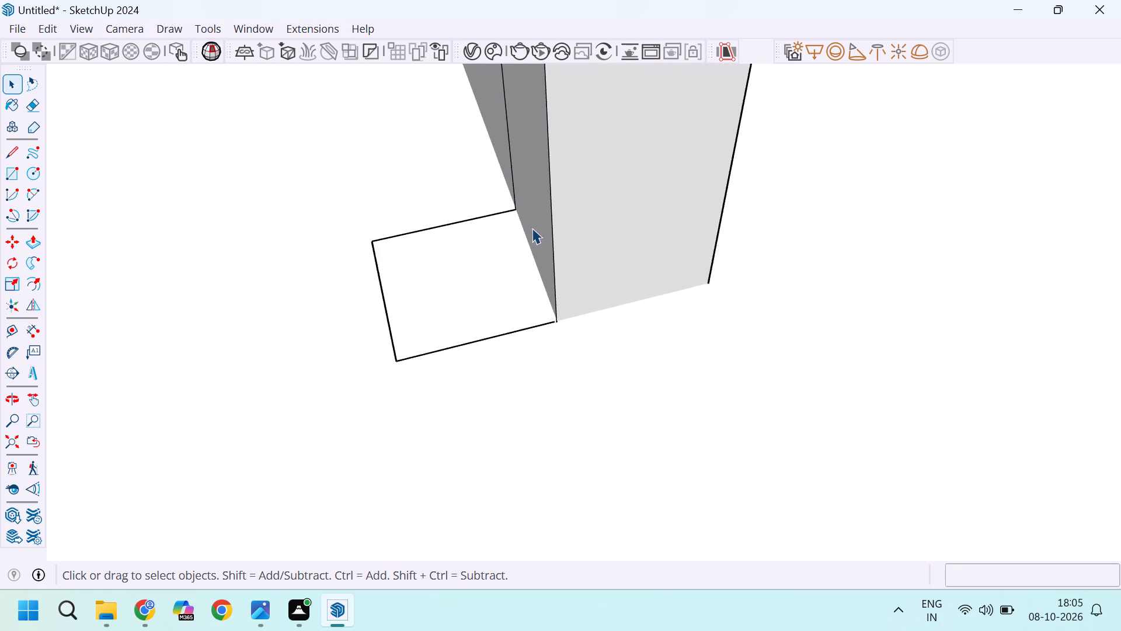
{"action": "scroll", "coordinate": [515, 256], "scroll_direction": "down", "scroll_amount": 6}
{"action": "key", "text": "p"}
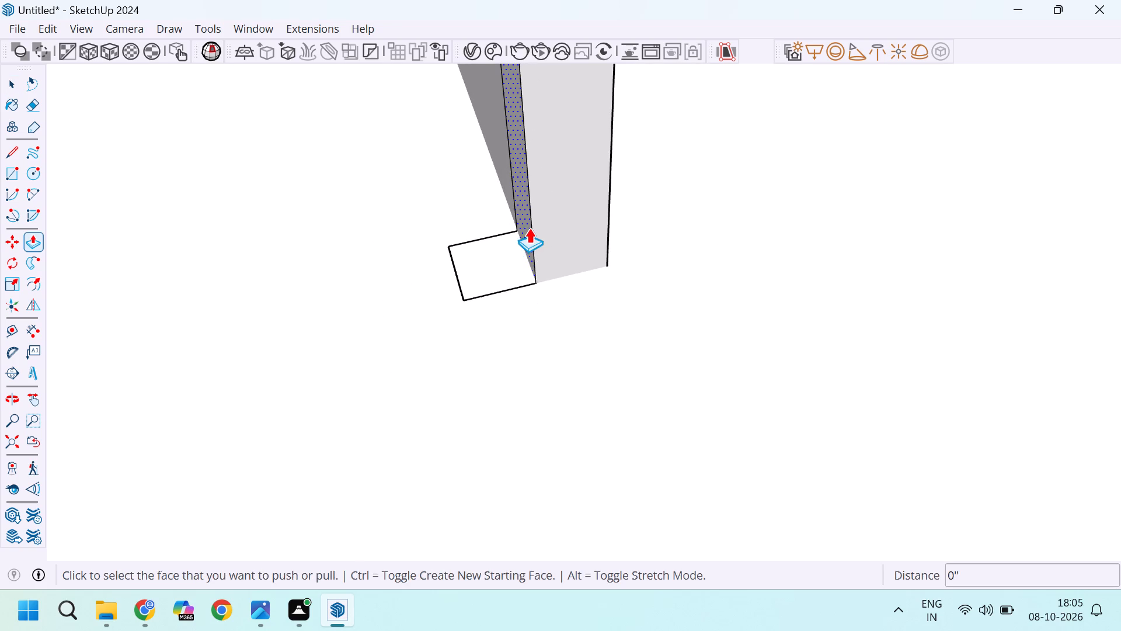
{"action": "left_click_drag", "start_coordinate": [529, 228], "coordinate": [527, 233]}
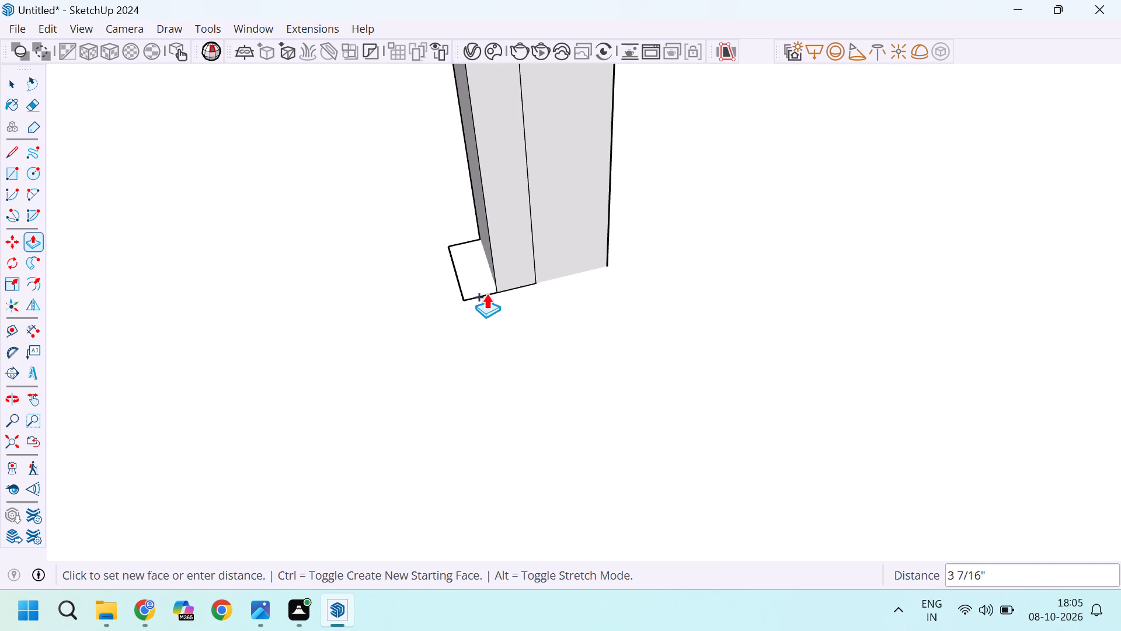
{"action": "left_click", "coordinate": [473, 295]}
{"action": "scroll", "coordinate": [493, 285], "scroll_direction": "down", "scroll_amount": 17}
Push/Pull the cross strip branching off the long rear wall up 10'.
{"action": "key", "text": "space"}
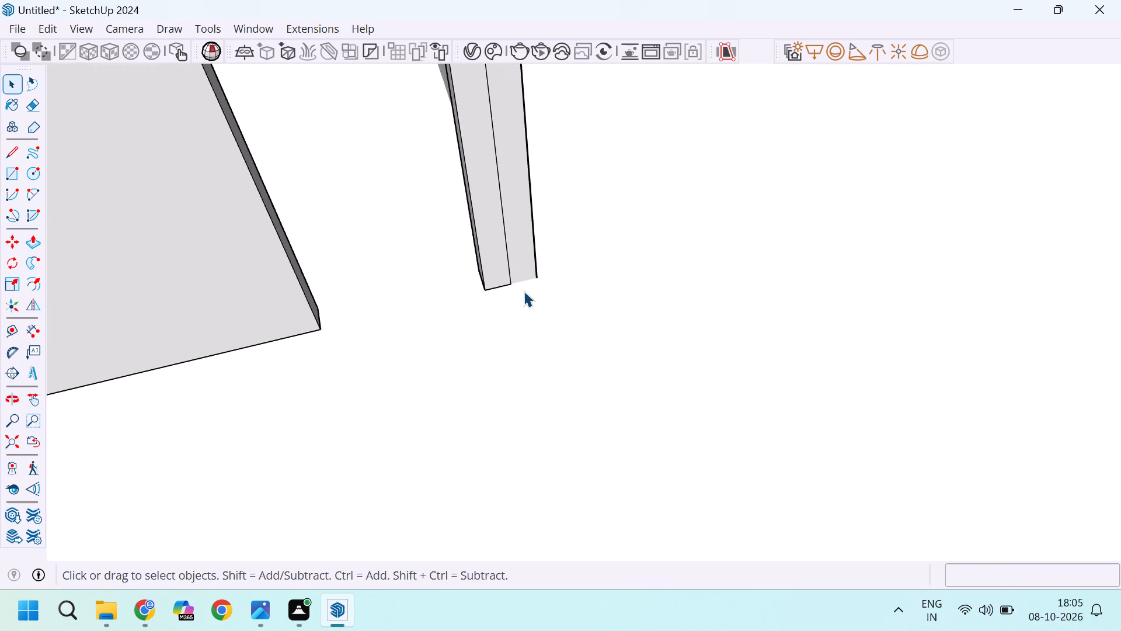
{"action": "scroll", "coordinate": [524, 291], "scroll_direction": "down", "scroll_amount": 17}
{"action": "middle_click_drag", "start_coordinate": [593, 212], "coordinate": [425, 245]}
{"action": "scroll", "coordinate": [614, 168], "scroll_direction": "up", "scroll_amount": 4}
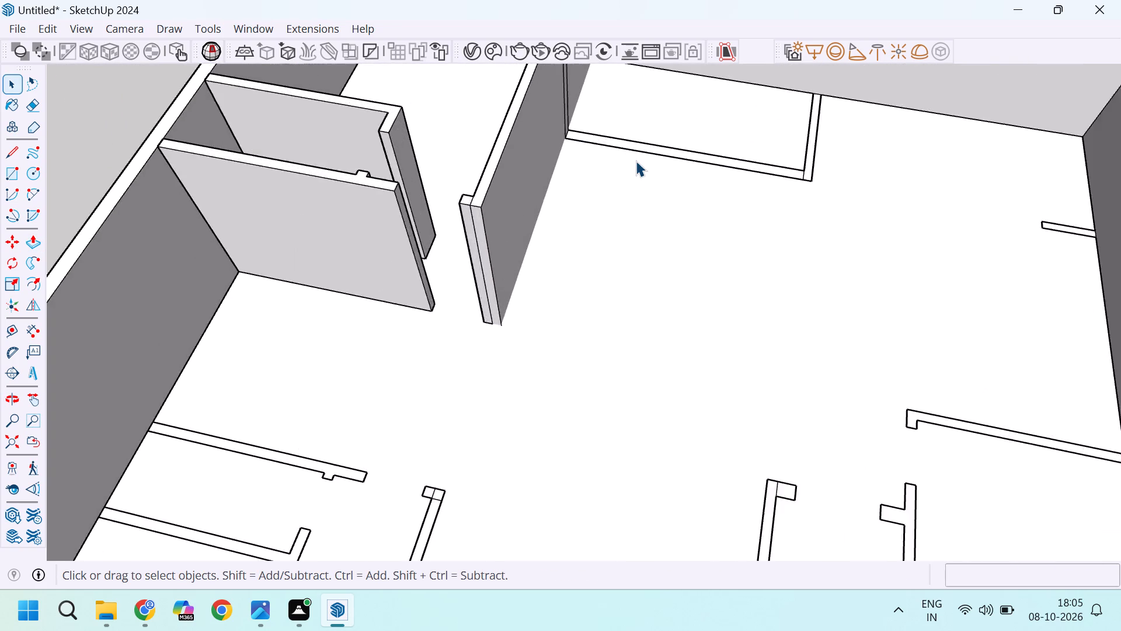
{"action": "scroll", "coordinate": [636, 161], "scroll_direction": "up", "scroll_amount": 3}
{"action": "scroll", "coordinate": [622, 167], "scroll_direction": "down", "scroll_amount": 4}
{"action": "key", "text": "p"}
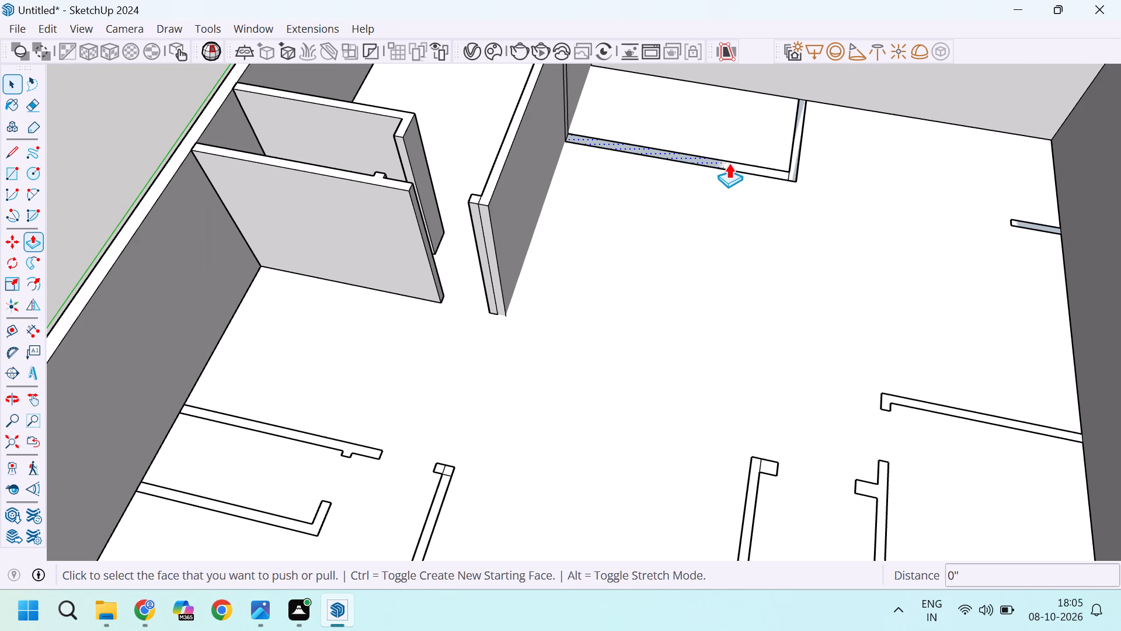
{"action": "left_click", "coordinate": [729, 163]}
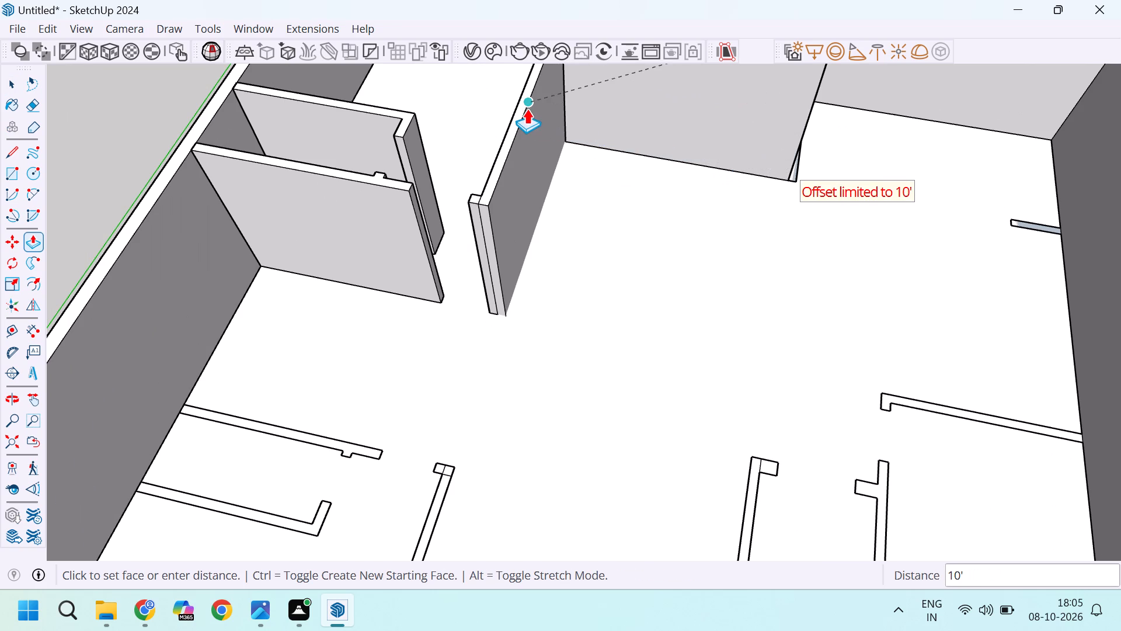
{"action": "left_click", "coordinate": [527, 109]}
Raise the short return strip between that cross wall's end and the back outer wall by 10'.
{"action": "scroll", "coordinate": [566, 199], "scroll_direction": "down", "scroll_amount": 10}
{"action": "scroll", "coordinate": [682, 124], "scroll_direction": "up", "scroll_amount": 11}
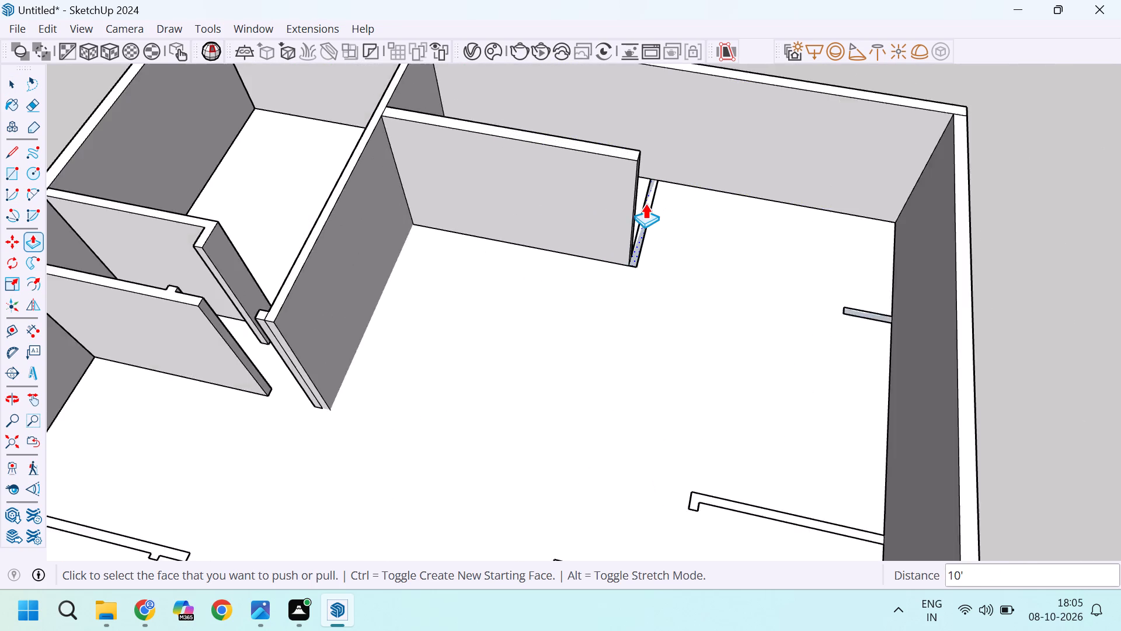
{"action": "scroll", "coordinate": [645, 203], "scroll_direction": "up", "scroll_amount": 8}
{"action": "double_click", "coordinate": [649, 222]}
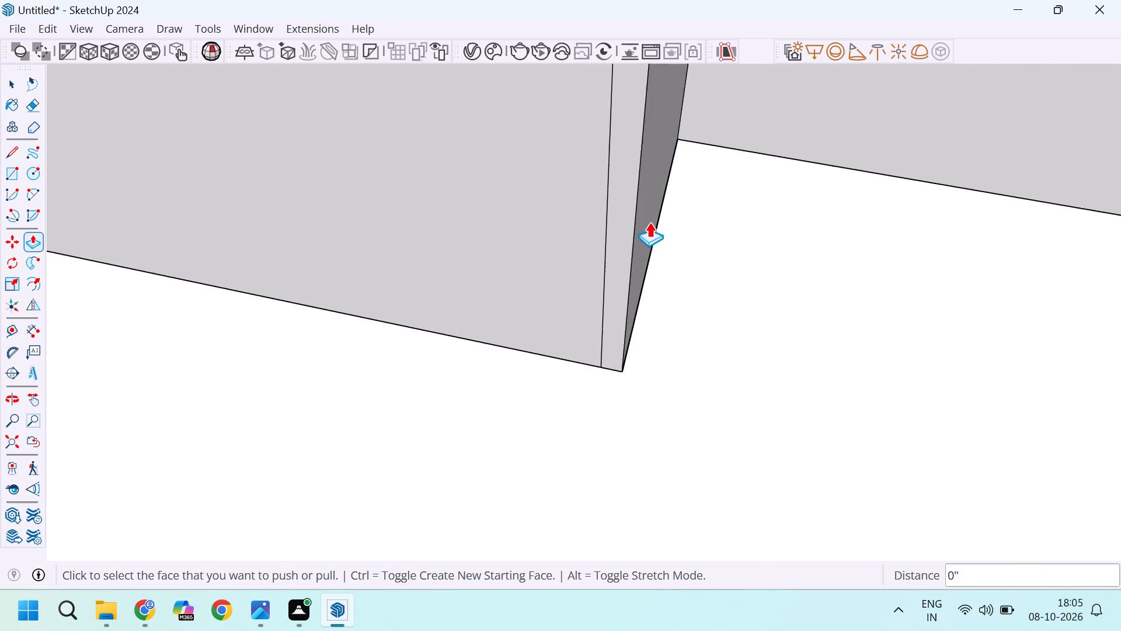
Raise the short straight stub strip on the opposite side outer wall by 10'.
{"action": "scroll", "coordinate": [571, 210], "scroll_direction": "down", "scroll_amount": 20}
{"action": "scroll", "coordinate": [571, 210], "scroll_direction": "down", "scroll_amount": 6}
{"action": "scroll", "coordinate": [623, 244], "scroll_direction": "up", "scroll_amount": 11}
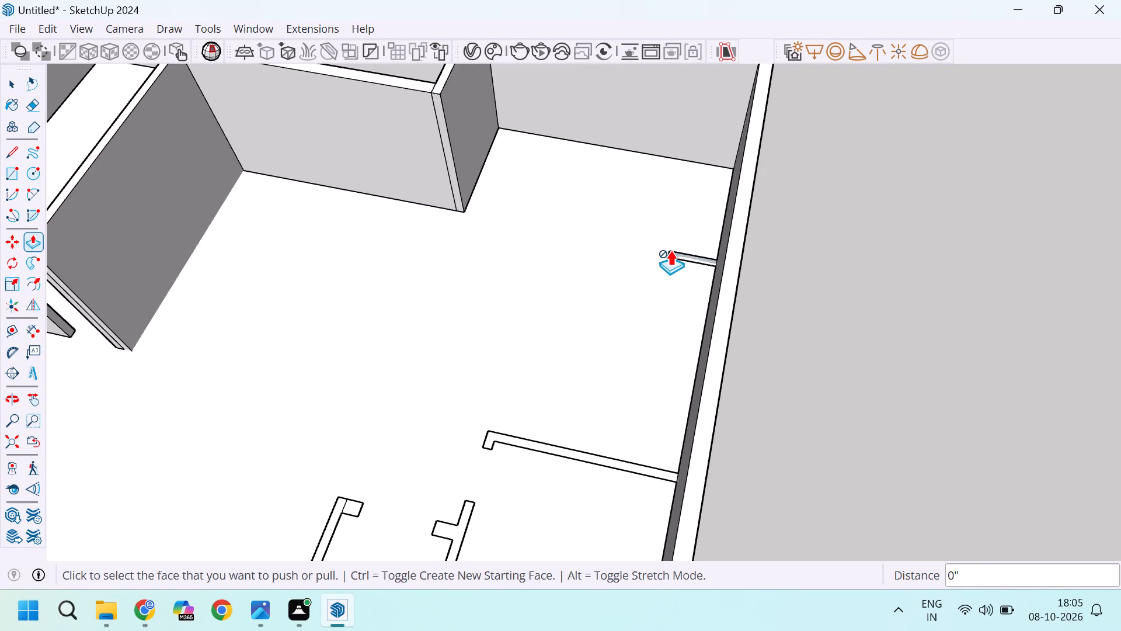
{"action": "scroll", "coordinate": [670, 250], "scroll_direction": "up", "scroll_amount": 11}
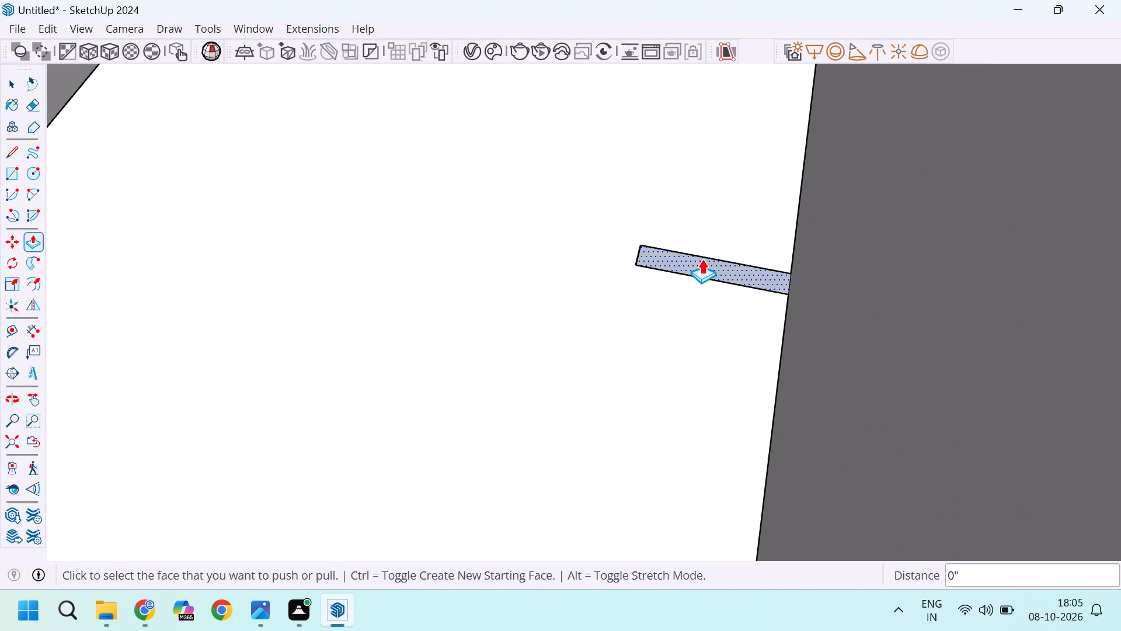
{"action": "double_click", "coordinate": [699, 264]}
Push/Pull the hooked strip further forward on the same side outer wall up 10'.
{"action": "scroll", "coordinate": [628, 213], "scroll_direction": "down", "scroll_amount": 17}
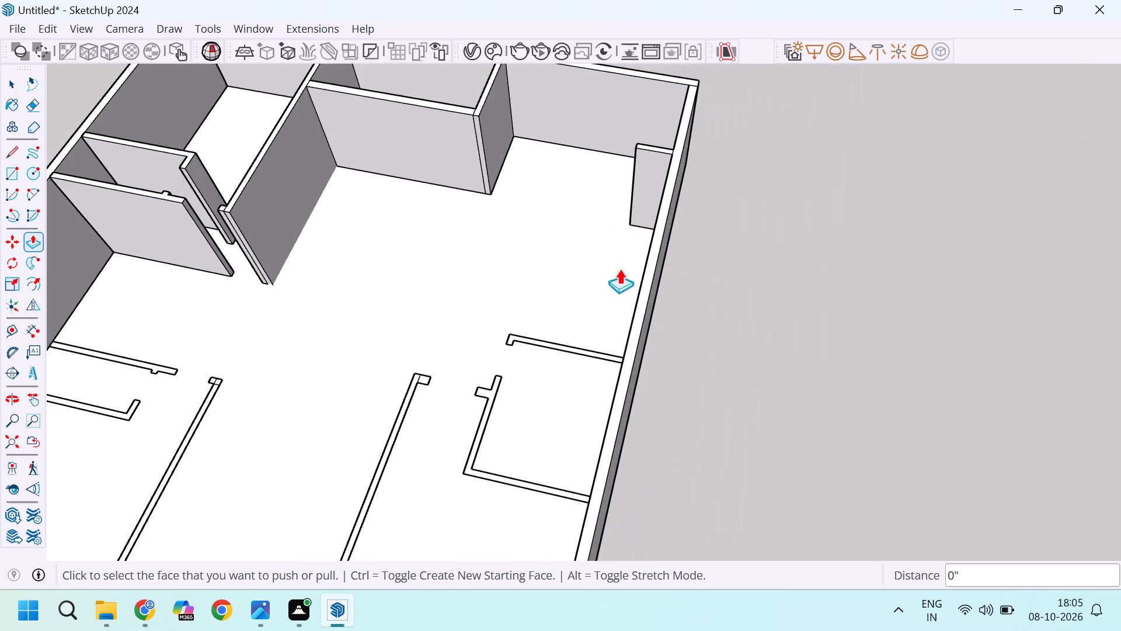
{"action": "scroll", "coordinate": [572, 336], "scroll_direction": "up", "scroll_amount": 6}
{"action": "scroll", "coordinate": [487, 383], "scroll_direction": "up", "scroll_amount": 9}
{"action": "double_click", "coordinate": [514, 308]}
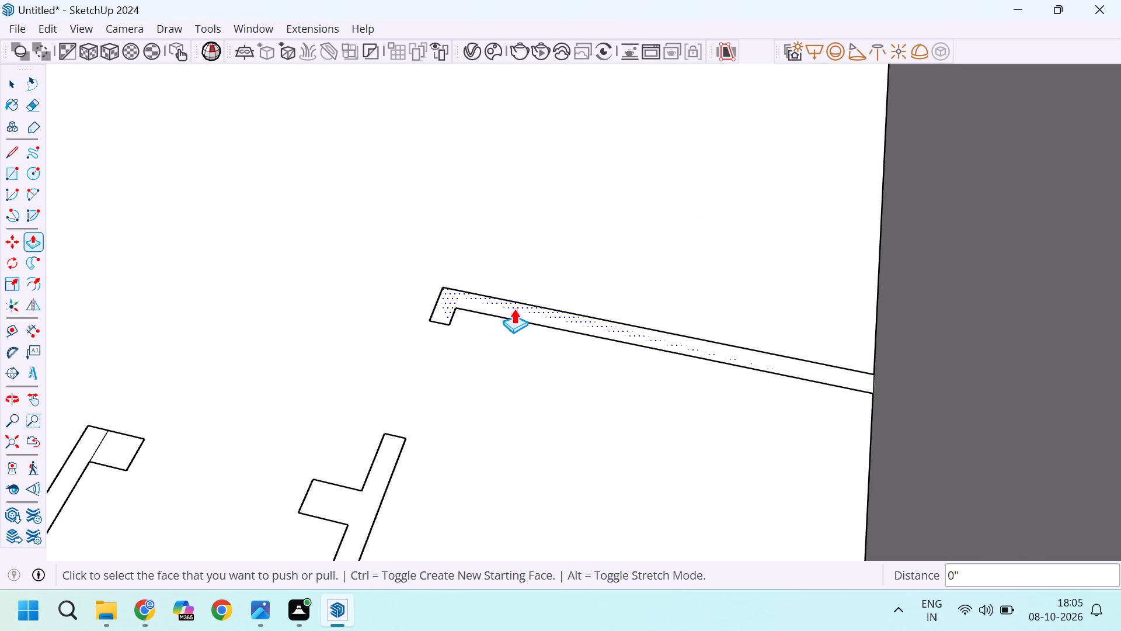
{"action": "left_click", "coordinate": [518, 310]}
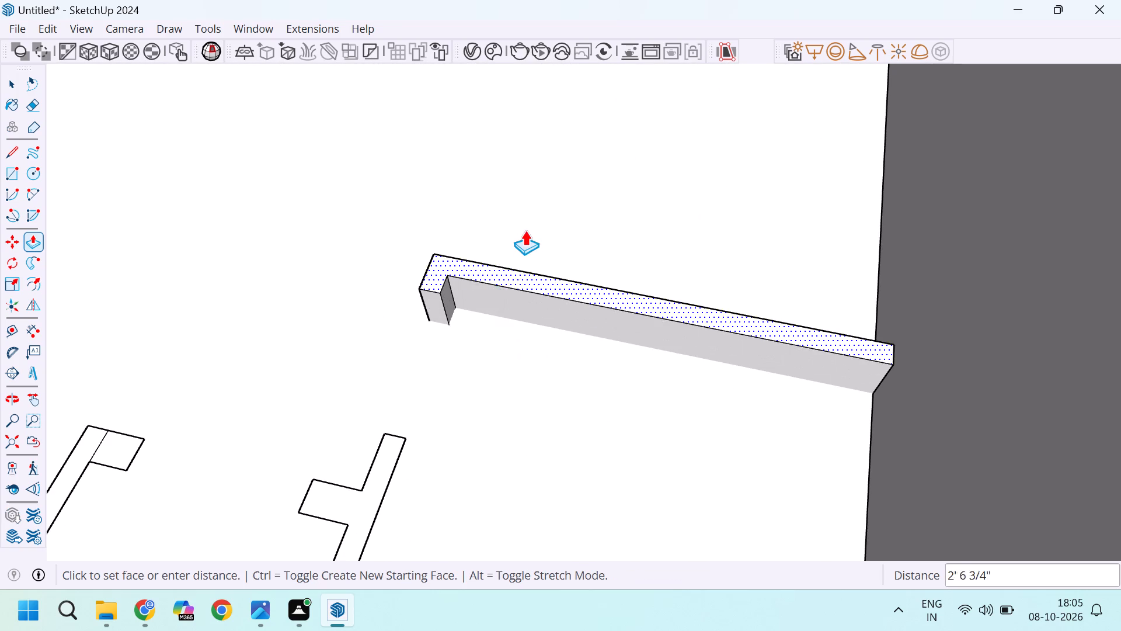
{"action": "type", "text": "10'"}
{"action": "key", "text": "Return"}
Push/Pull the small room's strip with the T-shaped end beside the hooked wall up 10'.
{"action": "key", "text": "space"}
{"action": "scroll", "coordinate": [525, 230], "scroll_direction": "down", "scroll_amount": 7}
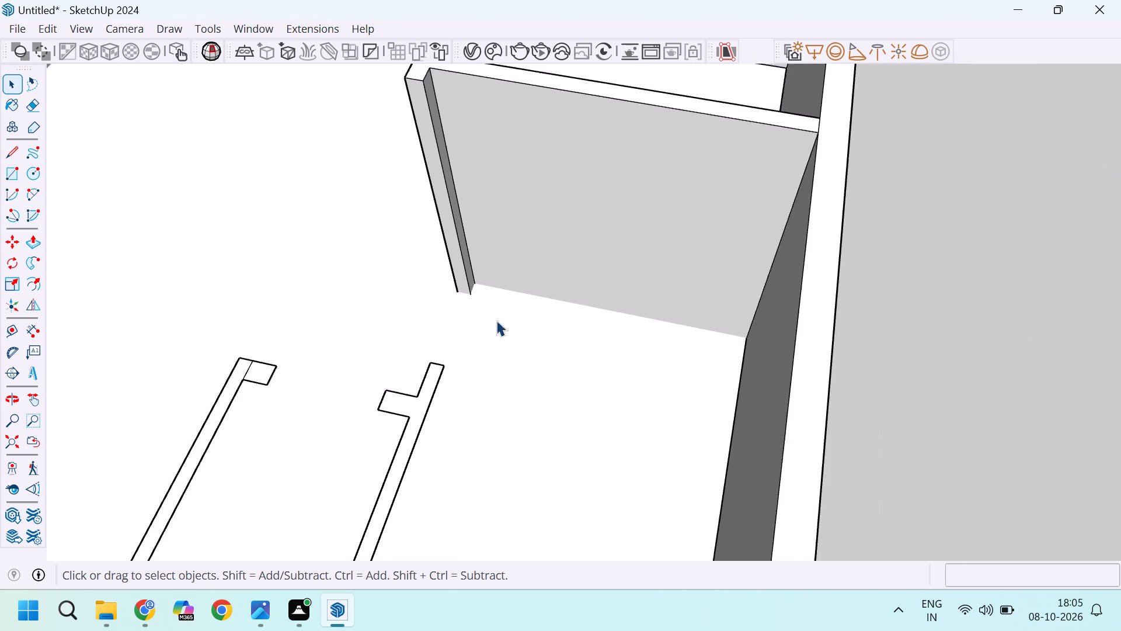
{"action": "scroll", "coordinate": [496, 320], "scroll_direction": "down", "scroll_amount": 3}
{"action": "key", "text": "p"}
{"action": "scroll", "coordinate": [457, 375], "scroll_direction": "up", "scroll_amount": 4}
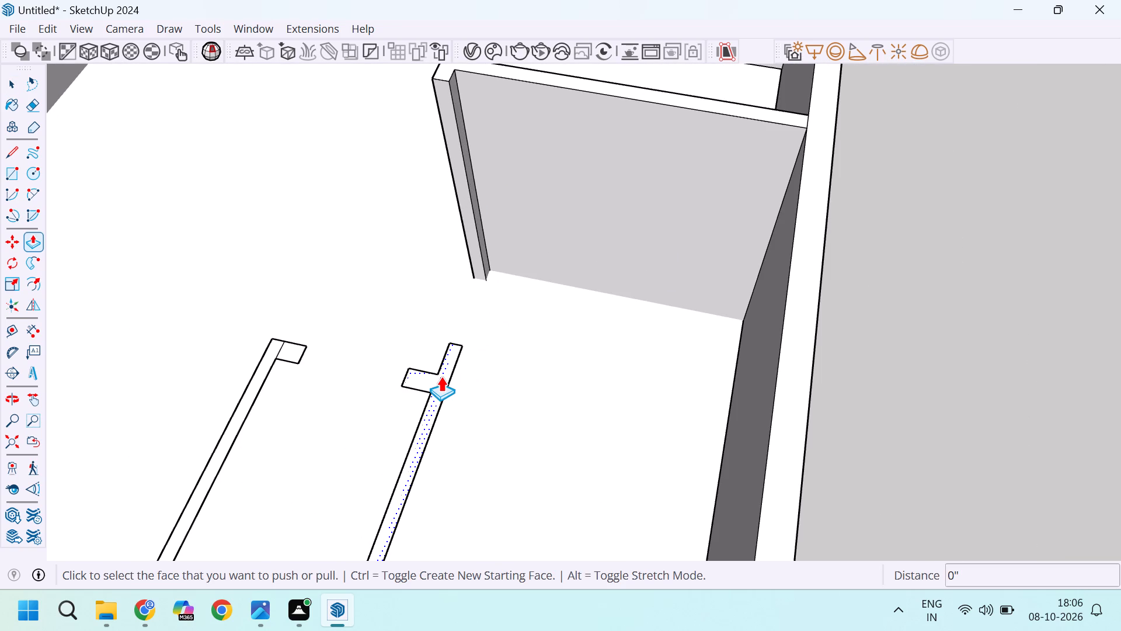
{"action": "double_click", "coordinate": [441, 376]}
Raise the long straight strip facing the small room by 10', leaving out its nib.
{"action": "scroll", "coordinate": [528, 301], "scroll_direction": "down", "scroll_amount": 10}
{"action": "scroll", "coordinate": [387, 386], "scroll_direction": "up", "scroll_amount": 8}
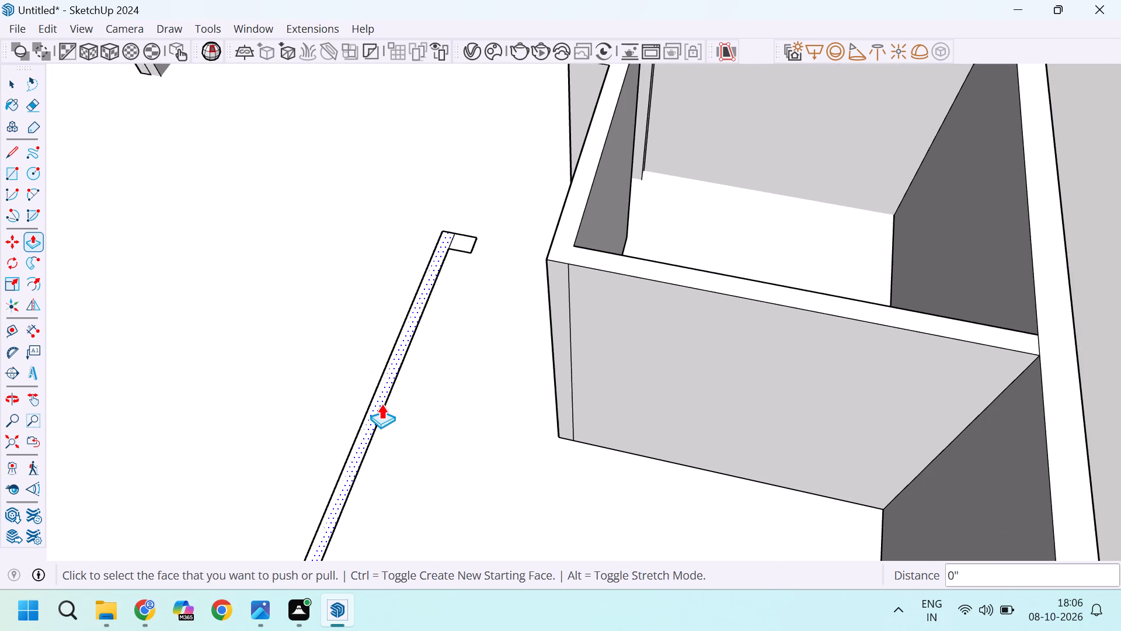
{"action": "double_click", "coordinate": [381, 404]}
{"action": "scroll", "coordinate": [598, 262], "scroll_direction": "down", "scroll_amount": 8}
{"action": "scroll", "coordinate": [499, 253], "scroll_direction": "up", "scroll_amount": 9}
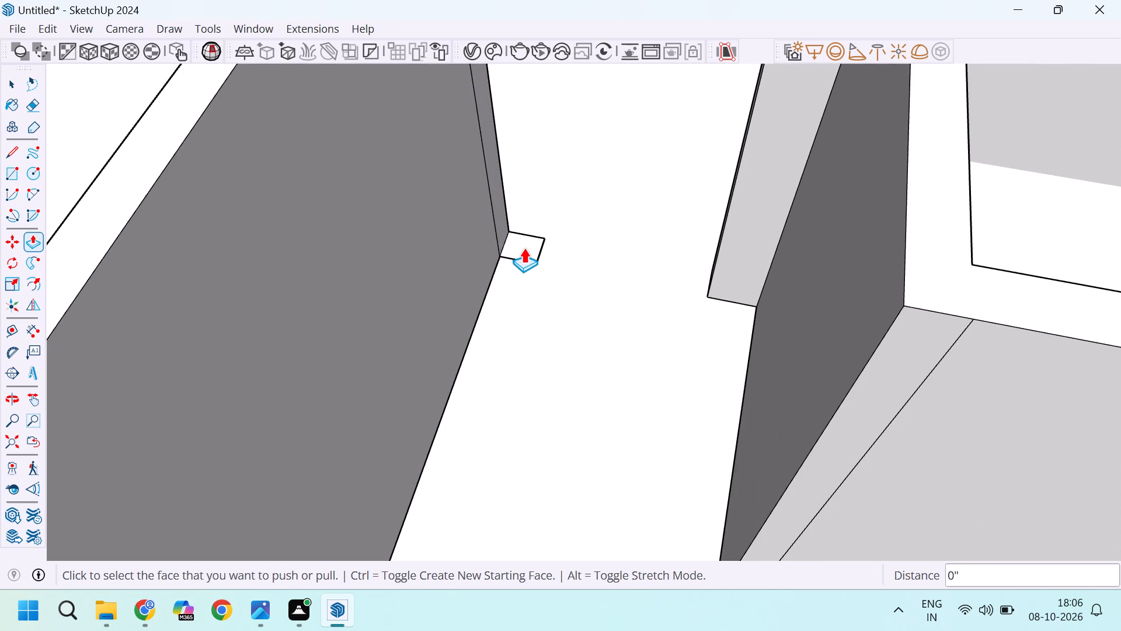
Push/Pull the nib and the short return strip at the two ends of the long straight wall up 10'.
{"action": "scroll", "coordinate": [518, 246], "scroll_direction": "up", "scroll_amount": 5}
{"action": "double_click", "coordinate": [518, 247]}
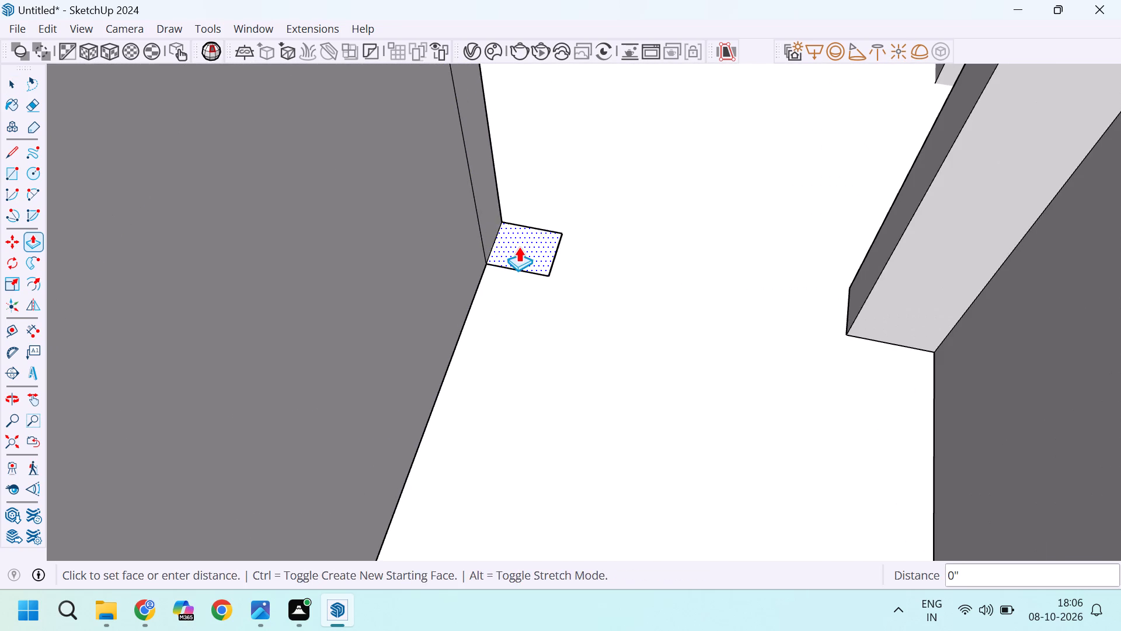
{"action": "scroll", "coordinate": [597, 314], "scroll_direction": "down", "scroll_amount": 20}
{"action": "scroll", "coordinate": [597, 314], "scroll_direction": "down", "scroll_amount": 10}
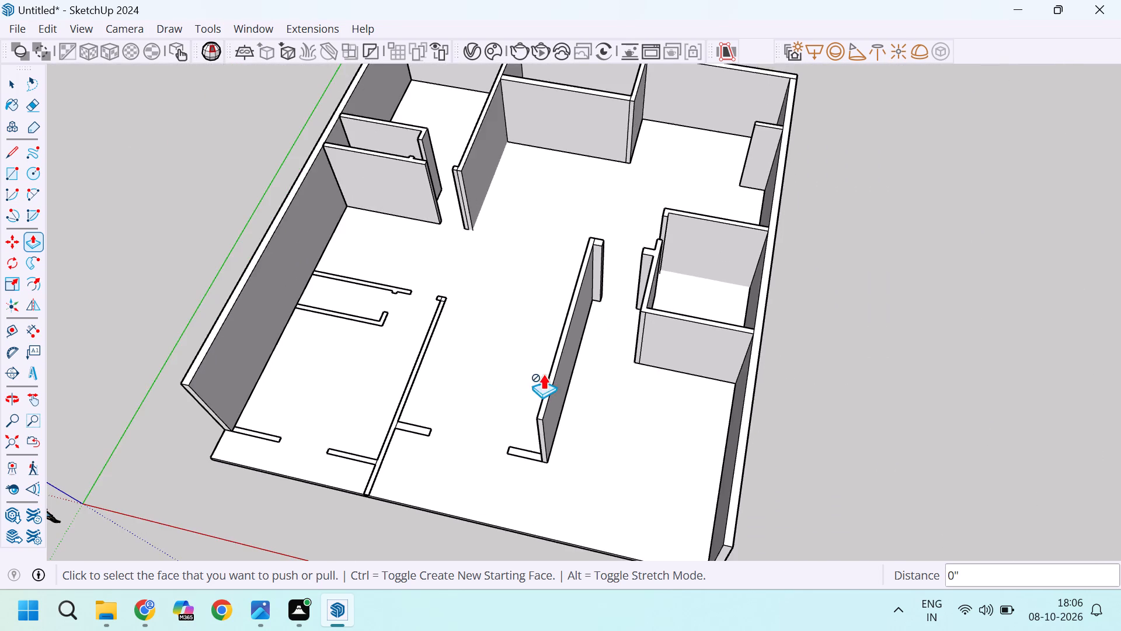
{"action": "scroll", "coordinate": [509, 433], "scroll_direction": "up", "scroll_amount": 11}
{"action": "left_click", "coordinate": [557, 440]}
{"action": "left_click", "coordinate": [557, 440]}
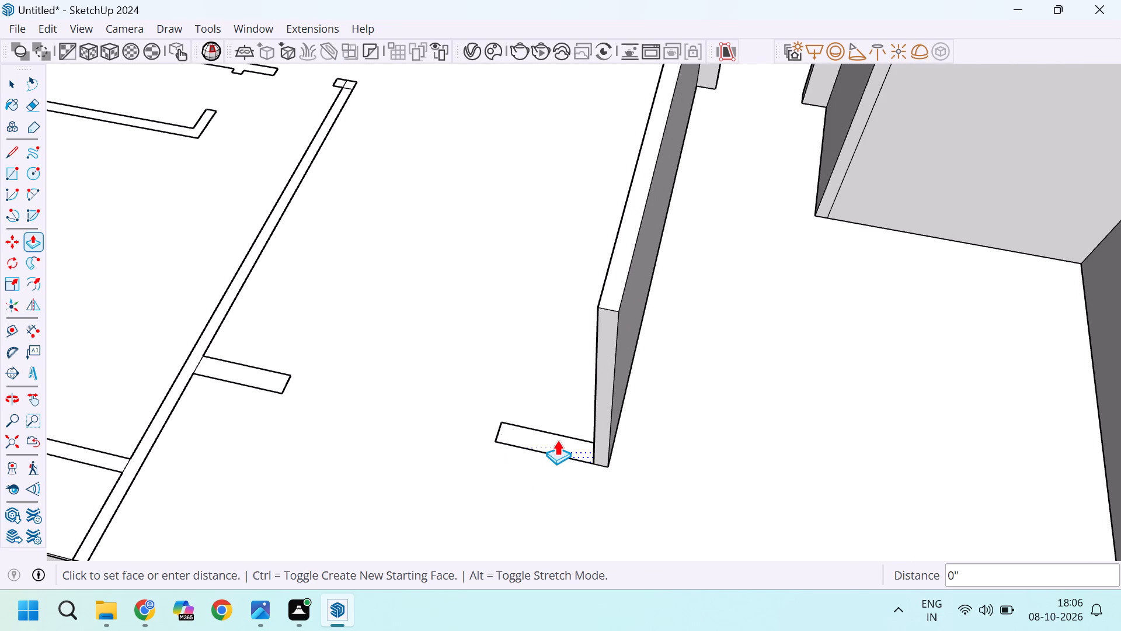
{"action": "left_click", "coordinate": [608, 313]}
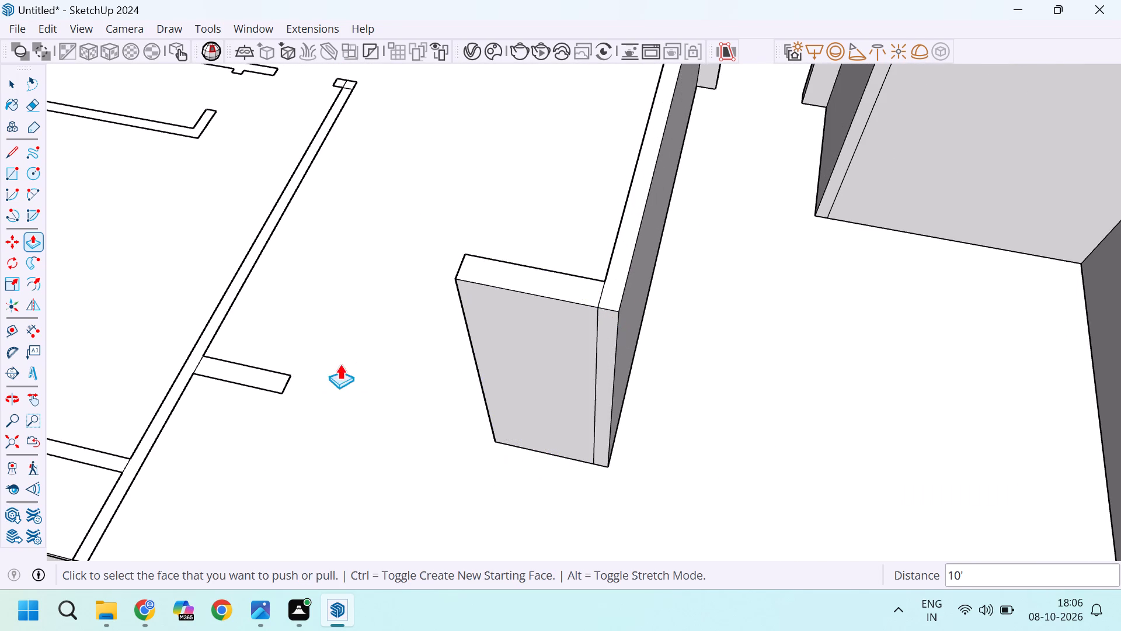
Raise the remaining long strip and the short stub branching off its side by 10'.
{"action": "double_click", "coordinate": [244, 373]}
{"action": "double_click", "coordinate": [172, 391]}
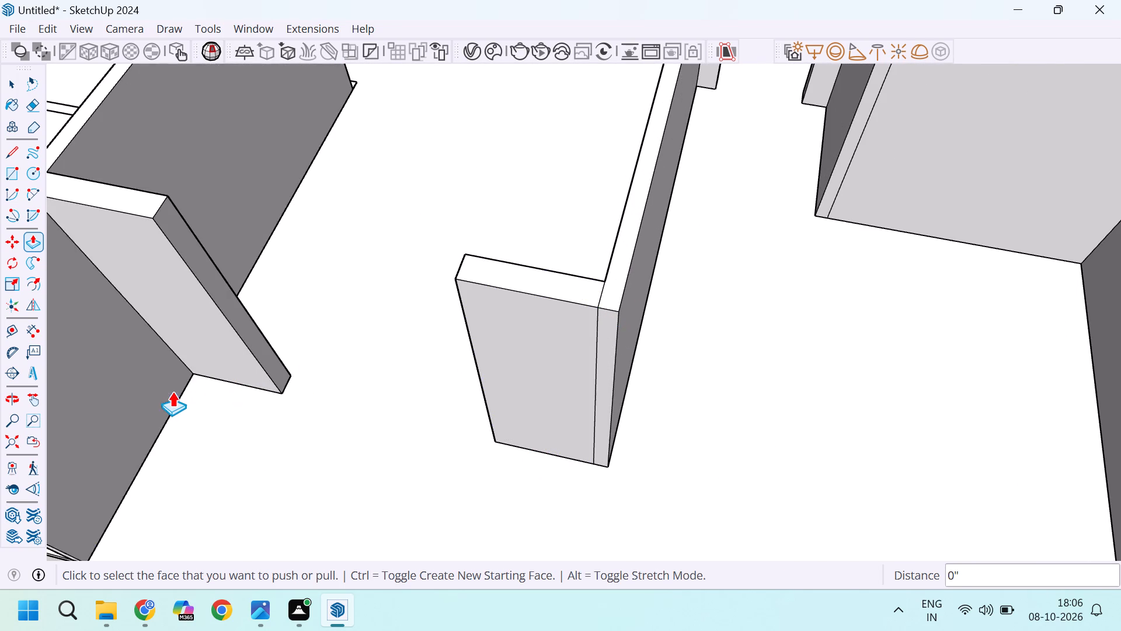
Raise the two short strips flanking the opening of the front corner room by 10'.
{"action": "scroll", "coordinate": [437, 377], "scroll_direction": "down", "scroll_amount": 19}
{"action": "scroll", "coordinate": [12, 375], "scroll_direction": "up", "scroll_amount": 6}
{"action": "scroll", "coordinate": [298, 411], "scroll_direction": "up", "scroll_amount": 6}
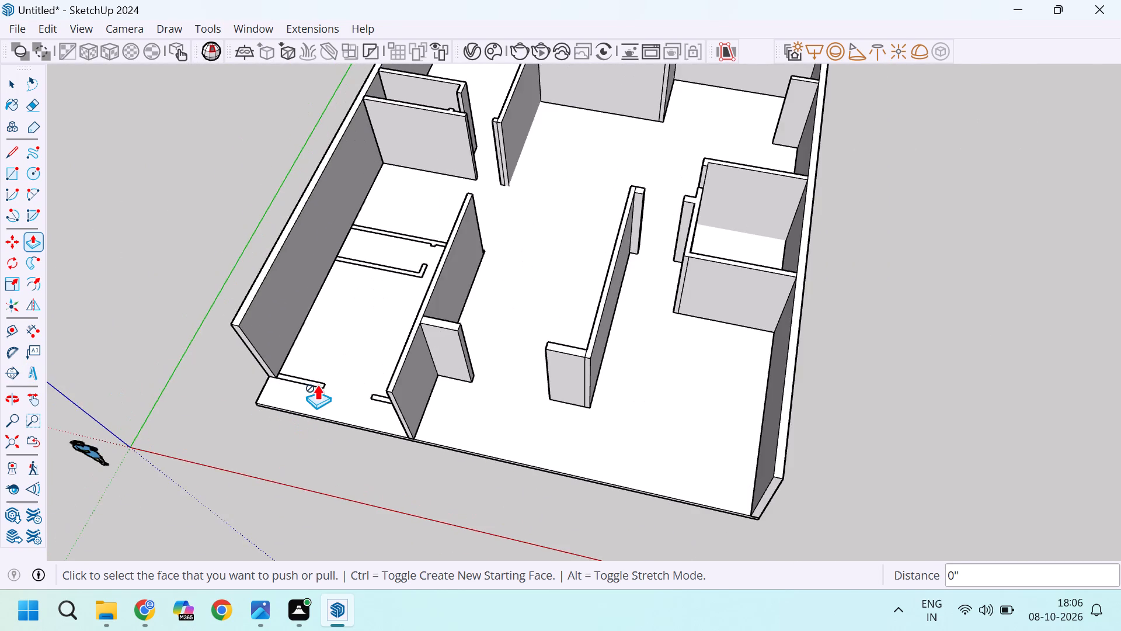
{"action": "scroll", "coordinate": [317, 384], "scroll_direction": "up", "scroll_amount": 4}
{"action": "double_click", "coordinate": [316, 363]}
{"action": "double_click", "coordinate": [463, 403]}
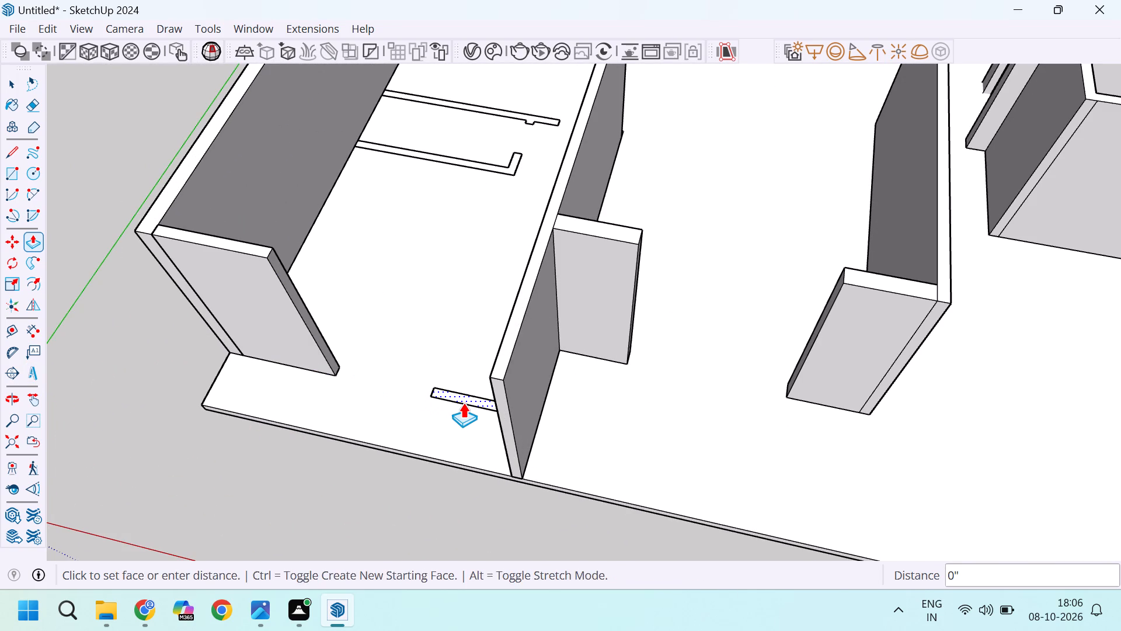
Push/Pull the L-shaped strip at the back of the front corner room and the notched strip behind it up 10'.
{"action": "scroll", "coordinate": [451, 417], "scroll_direction": "down", "scroll_amount": 6}
{"action": "scroll", "coordinate": [433, 244], "scroll_direction": "up", "scroll_amount": 9}
{"action": "double_click", "coordinate": [495, 225]}
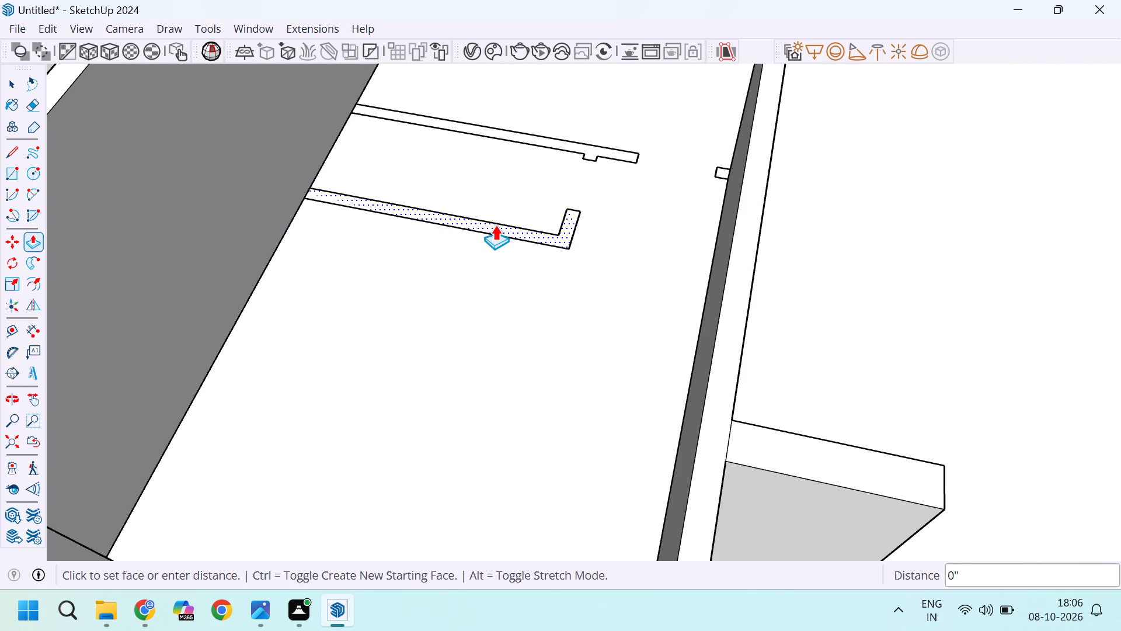
{"action": "scroll", "coordinate": [557, 261], "scroll_direction": "down", "scroll_amount": 5}
{"action": "scroll", "coordinate": [617, 190], "scroll_direction": "up", "scroll_amount": 7}
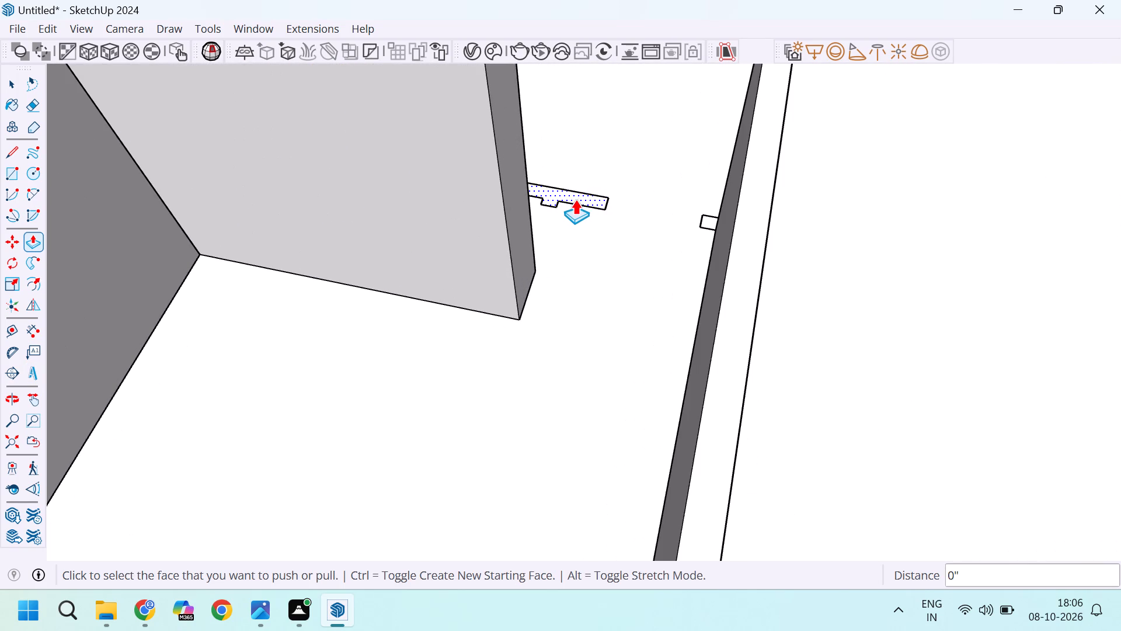
{"action": "double_click", "coordinate": [575, 199]}
Raise the nib and the leftover corner piece at the inner end of the front corner room's long wall by 10'.
{"action": "double_click", "coordinate": [705, 224]}
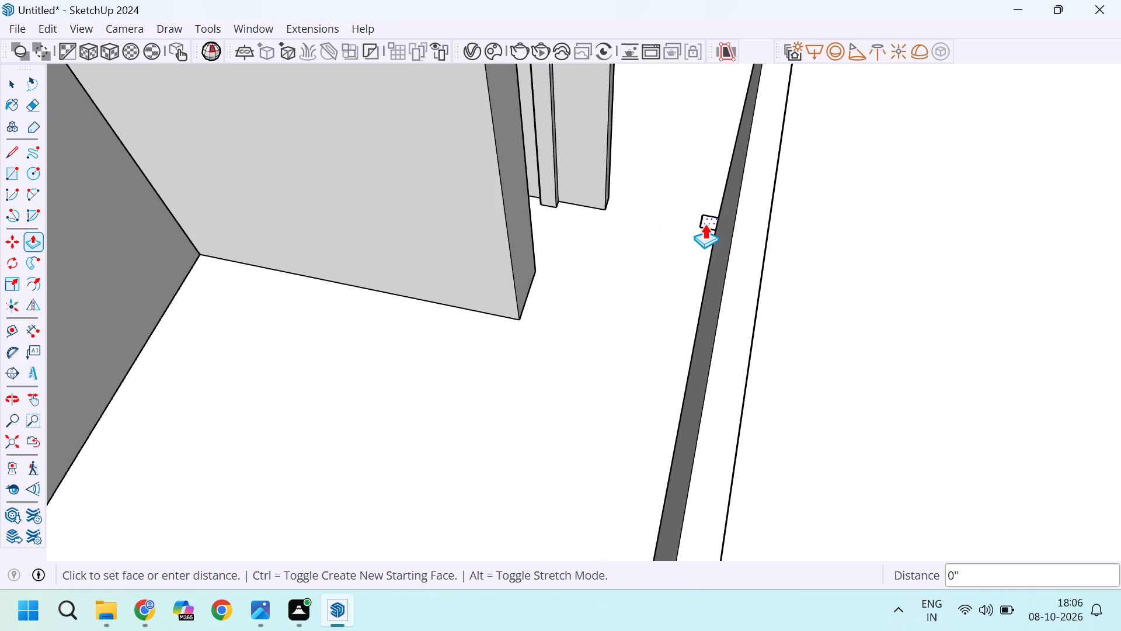
{"action": "scroll", "coordinate": [664, 281], "scroll_direction": "down", "scroll_amount": 19}
{"action": "middle_click_drag", "start_coordinate": [739, 246], "coordinate": [486, 182]}
{"action": "scroll", "coordinate": [675, 209], "scroll_direction": "up", "scroll_amount": 4}
{"action": "scroll", "coordinate": [674, 248], "scroll_direction": "down", "scroll_amount": 13}
{"action": "scroll", "coordinate": [670, 408], "scroll_direction": "up", "scroll_amount": 5}
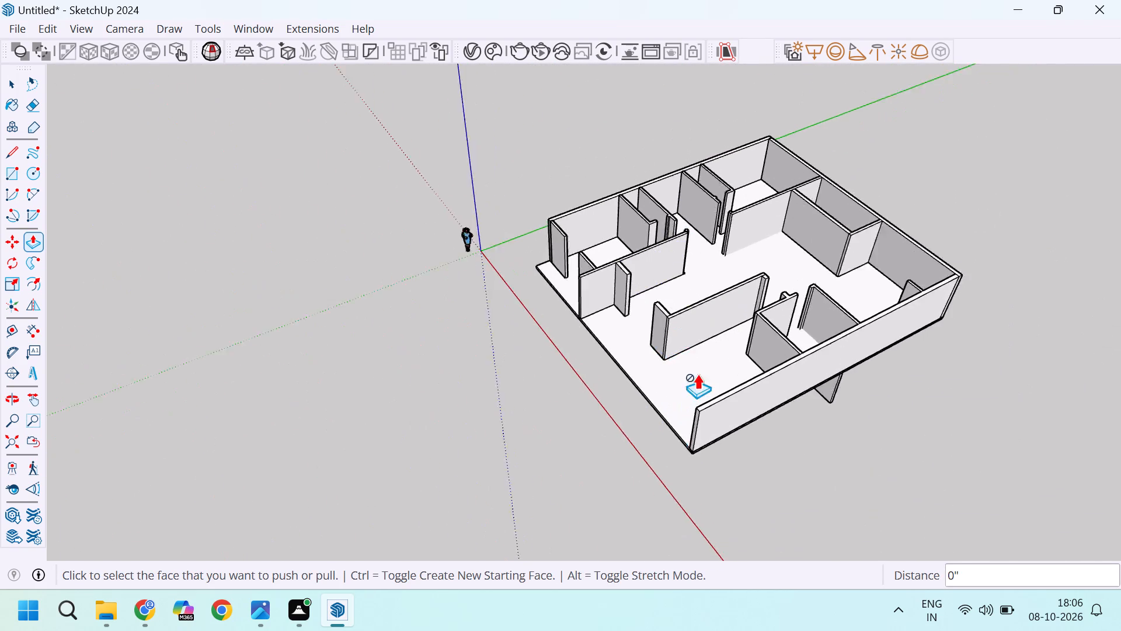
{"action": "scroll", "coordinate": [697, 374], "scroll_direction": "up", "scroll_amount": 1}
{"action": "scroll", "coordinate": [772, 289], "scroll_direction": "up", "scroll_amount": 5}
{"action": "middle_click_drag", "start_coordinate": [541, 393], "coordinate": [667, 503]}
{"action": "scroll", "coordinate": [567, 105], "scroll_direction": "up", "scroll_amount": 3}
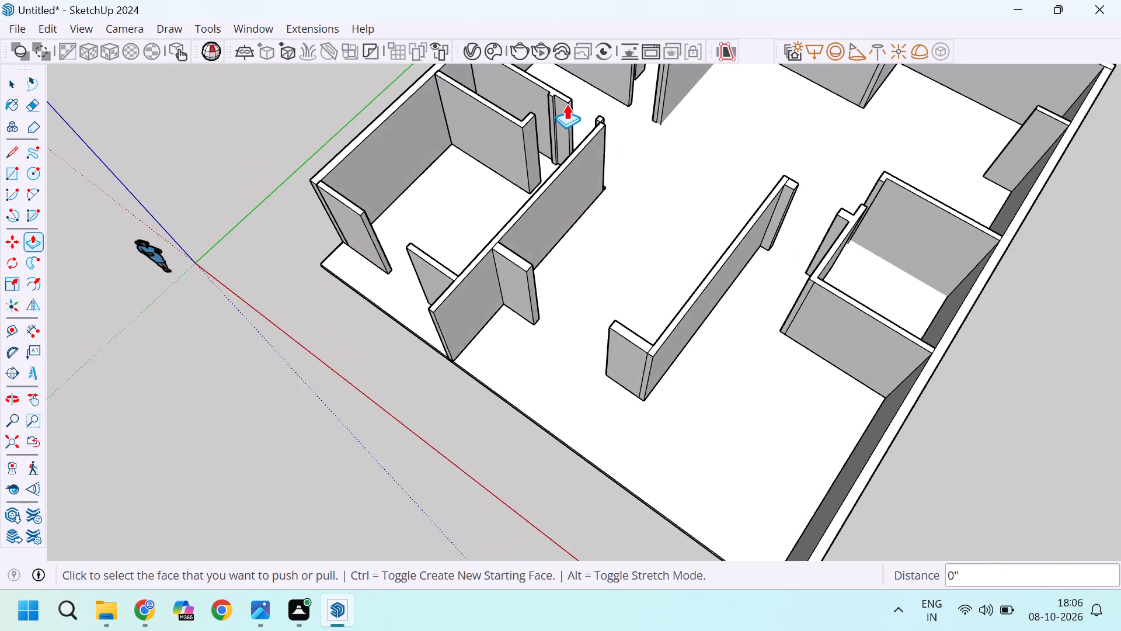
{"action": "scroll", "coordinate": [566, 104], "scroll_direction": "up", "scroll_amount": 2}
{"action": "middle_click_drag", "start_coordinate": [687, 171], "coordinate": [238, 186]}
{"action": "scroll", "coordinate": [809, 202], "scroll_direction": "up", "scroll_amount": 14}
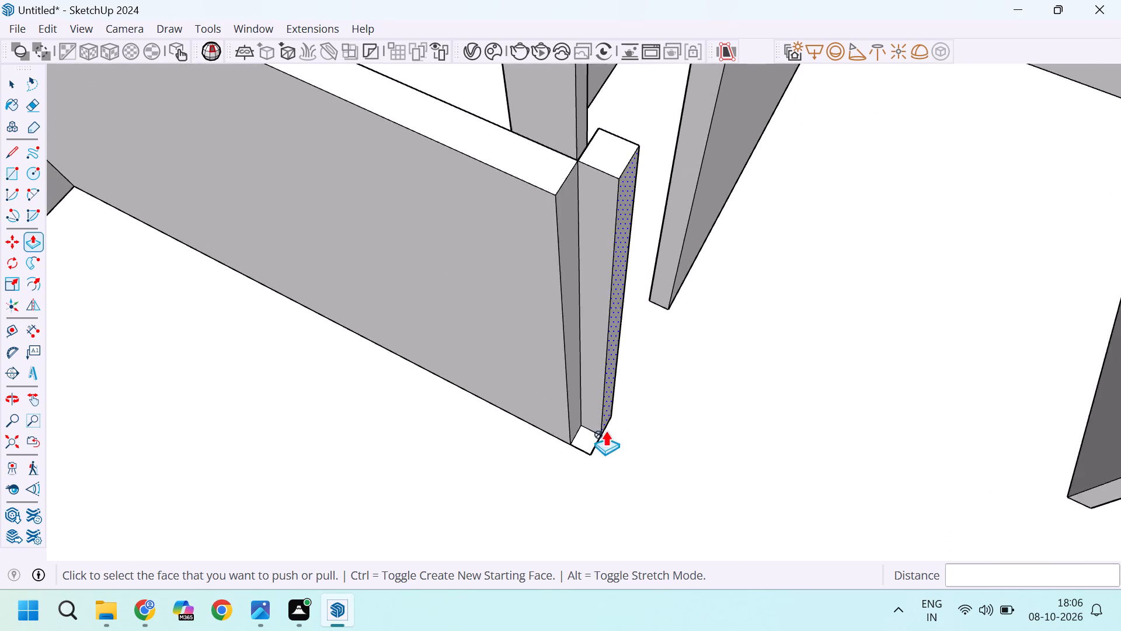
{"action": "double_click", "coordinate": [582, 436]}
Erase the dividing edges on the top, end and side faces where the nib joins that long wall's end.
{"action": "scroll", "coordinate": [645, 366], "scroll_direction": "down", "scroll_amount": 13}
{"action": "scroll", "coordinate": [666, 189], "scroll_direction": "up", "scroll_amount": 6}
{"action": "scroll", "coordinate": [653, 290], "scroll_direction": "up", "scroll_amount": 5}
{"action": "key", "text": "space"}
{"action": "scroll", "coordinate": [571, 349], "scroll_direction": "down", "scroll_amount": 5}
{"action": "key", "text": "e"}
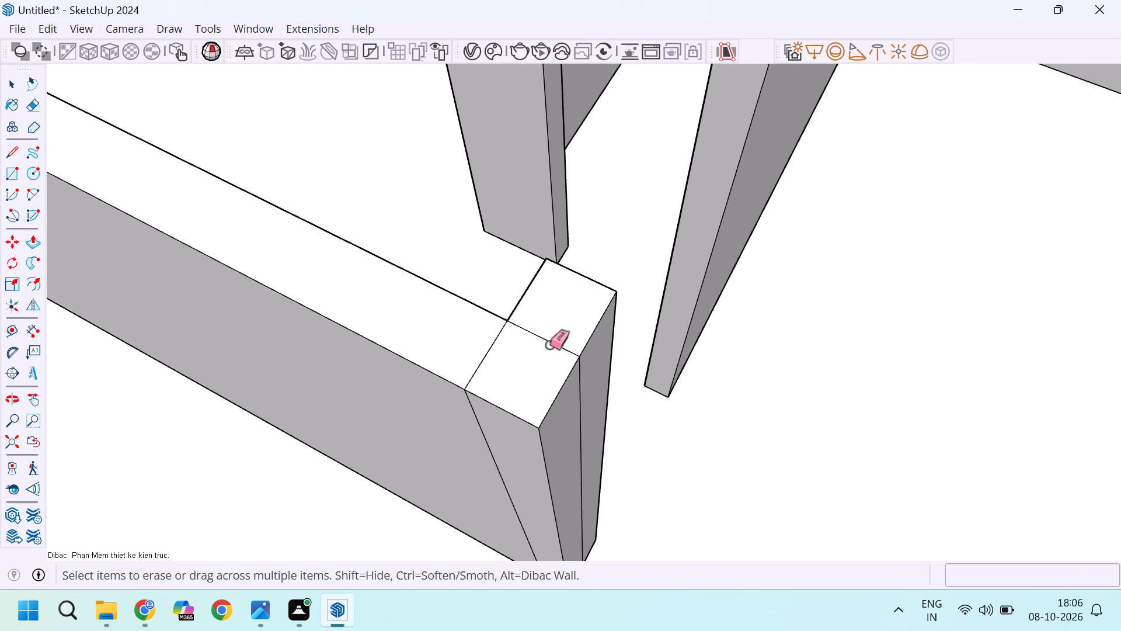
{"action": "left_click", "coordinate": [551, 344]}
{"action": "left_click_drag", "start_coordinate": [592, 387], "coordinate": [576, 390]}
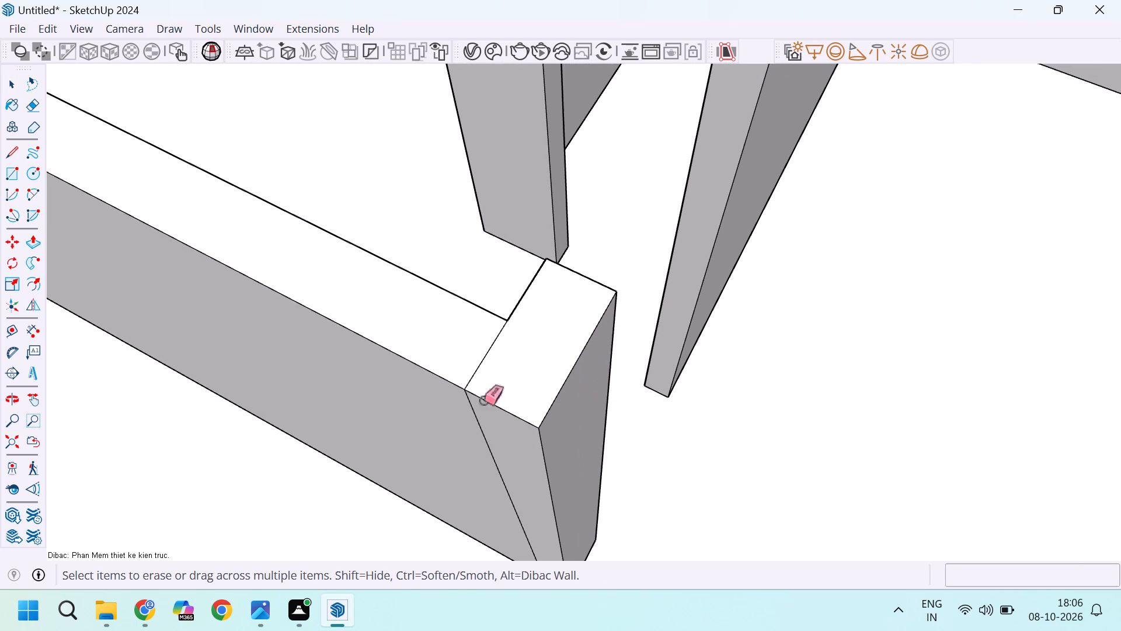
{"action": "scroll", "coordinate": [464, 403], "scroll_direction": "up", "scroll_amount": 4}
{"action": "left_click_drag", "start_coordinate": [486, 419], "coordinate": [469, 422]}
{"action": "left_click_drag", "start_coordinate": [495, 358], "coordinate": [461, 351]}
{"action": "scroll", "coordinate": [476, 352], "scroll_direction": "down", "scroll_amount": 7}
{"action": "key", "text": "space"}
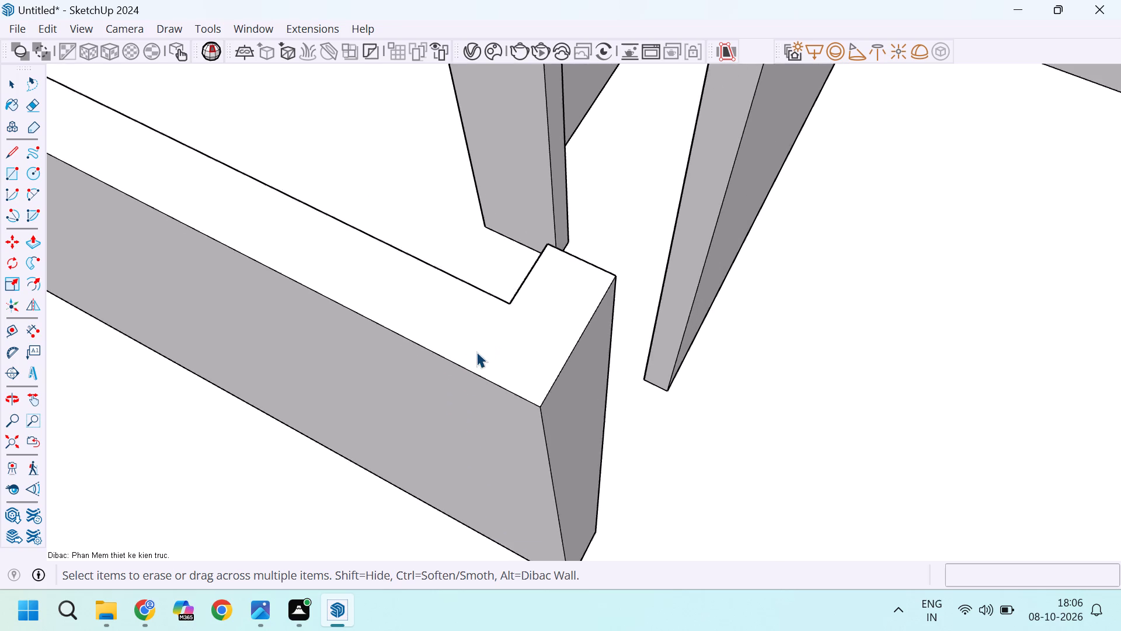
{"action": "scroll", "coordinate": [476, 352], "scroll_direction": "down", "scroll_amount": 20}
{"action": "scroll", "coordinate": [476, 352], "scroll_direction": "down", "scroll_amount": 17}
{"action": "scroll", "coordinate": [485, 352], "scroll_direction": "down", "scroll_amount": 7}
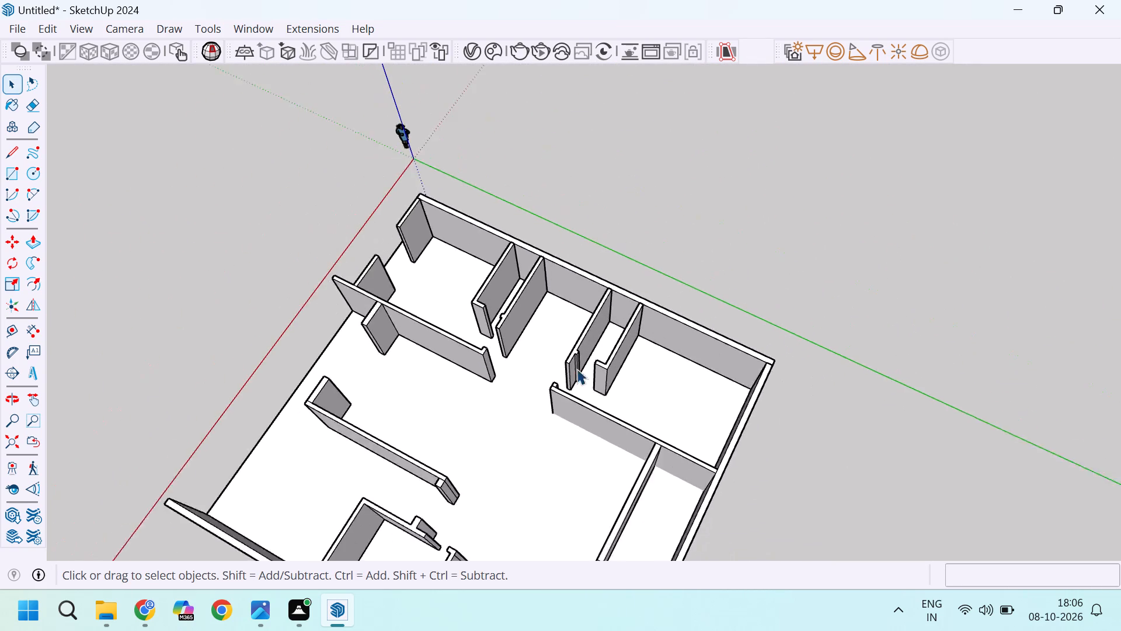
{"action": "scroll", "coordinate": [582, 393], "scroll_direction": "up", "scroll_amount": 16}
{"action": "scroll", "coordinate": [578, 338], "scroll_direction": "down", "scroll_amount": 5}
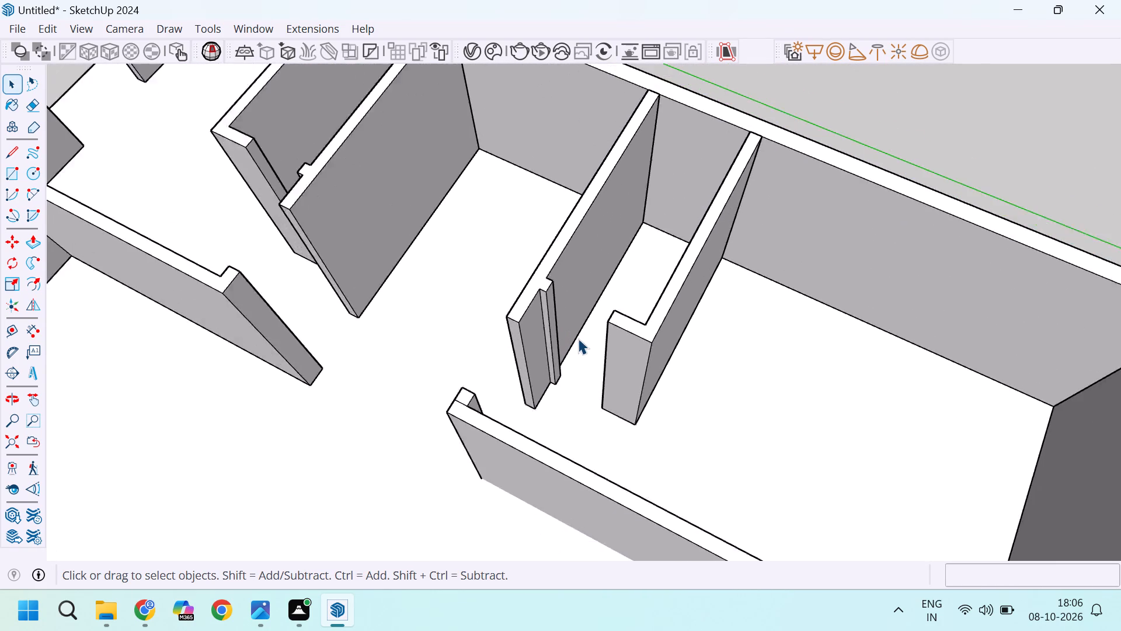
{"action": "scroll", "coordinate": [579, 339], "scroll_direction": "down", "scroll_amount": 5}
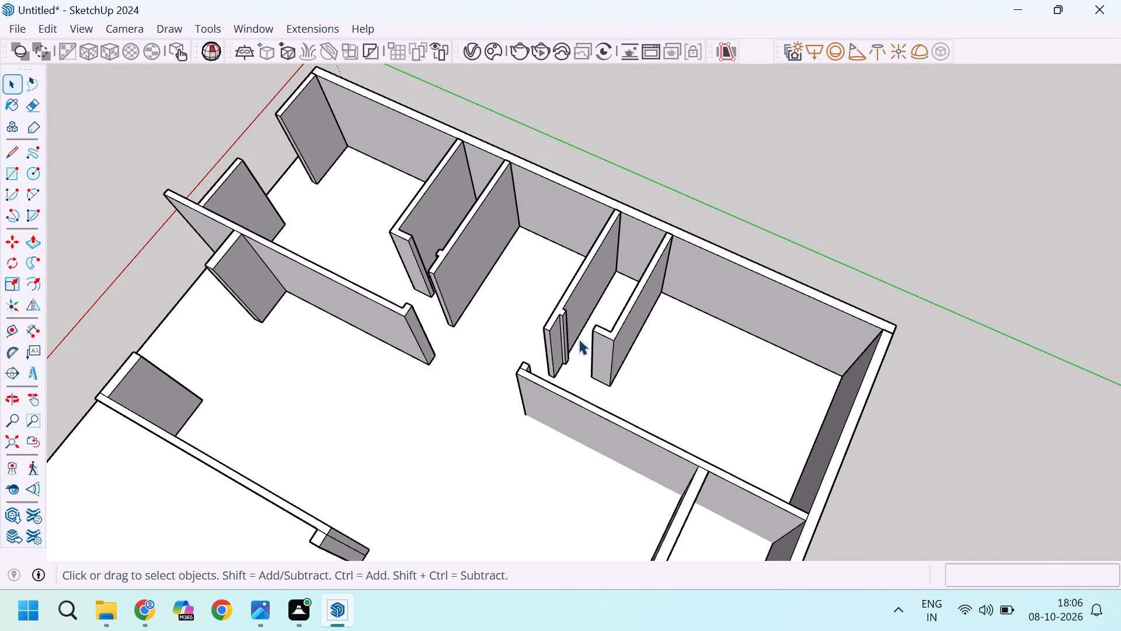
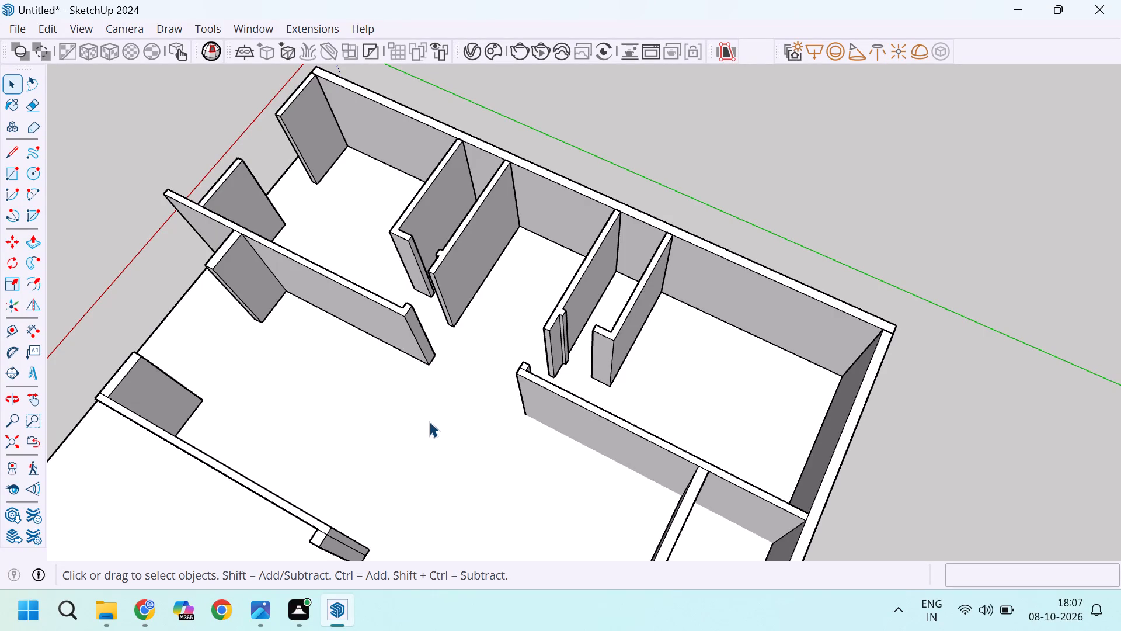
Erase the leftover vertical seam and short top seam at the free end of the interior wall with the small door return.
{"action": "scroll", "coordinate": [547, 310], "scroll_direction": "down", "scroll_amount": 5}
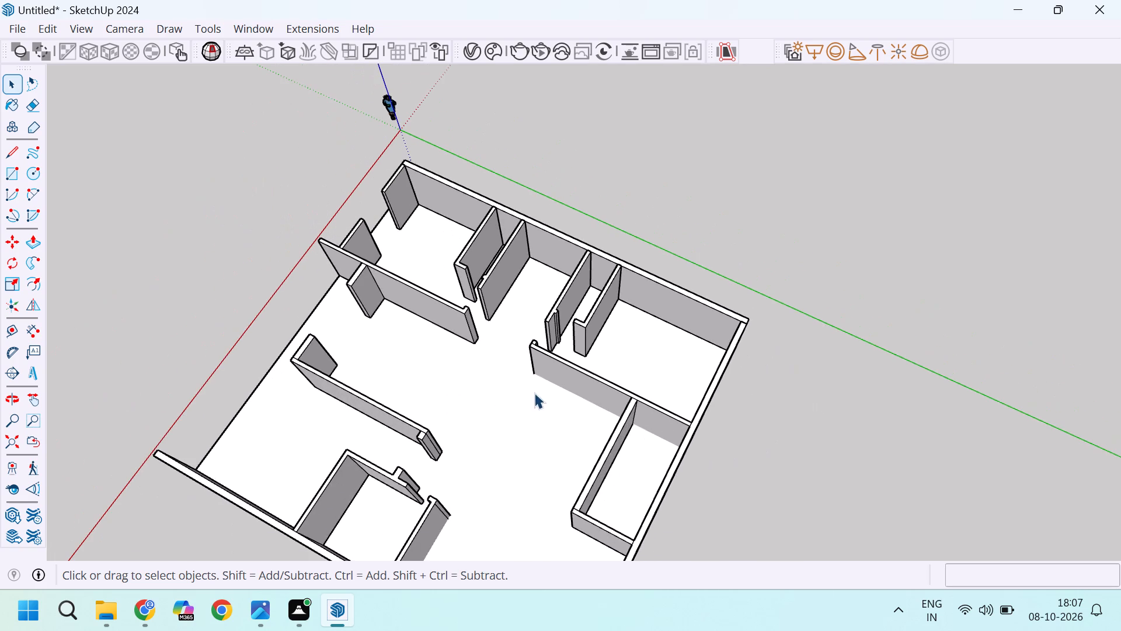
{"action": "scroll", "coordinate": [384, 259], "scroll_direction": "up", "scroll_amount": 4}
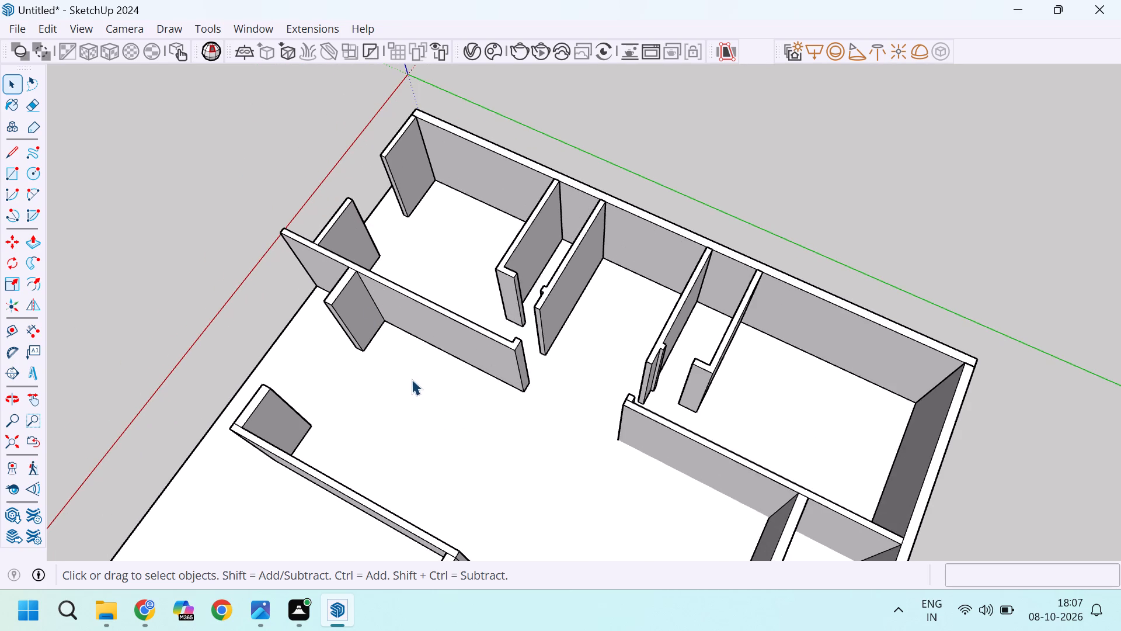
{"action": "scroll", "coordinate": [324, 352], "scroll_direction": "down", "scroll_amount": 4}
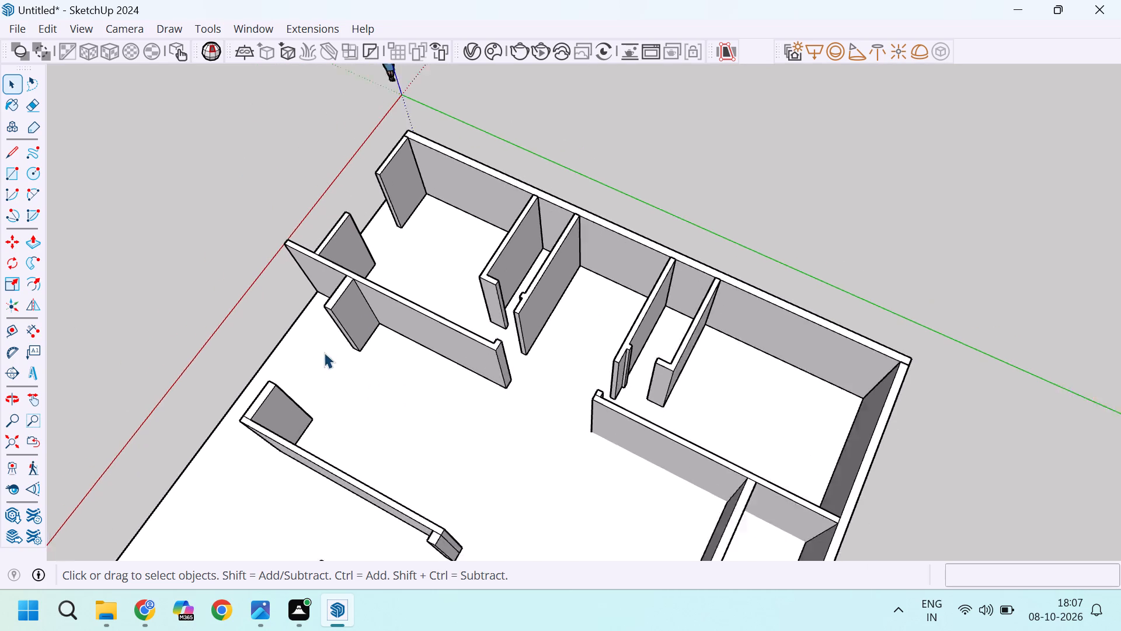
{"action": "middle_click_drag", "start_coordinate": [314, 383], "coordinate": [428, 280]}
{"action": "scroll", "coordinate": [418, 308], "scroll_direction": "down", "scroll_amount": 5}
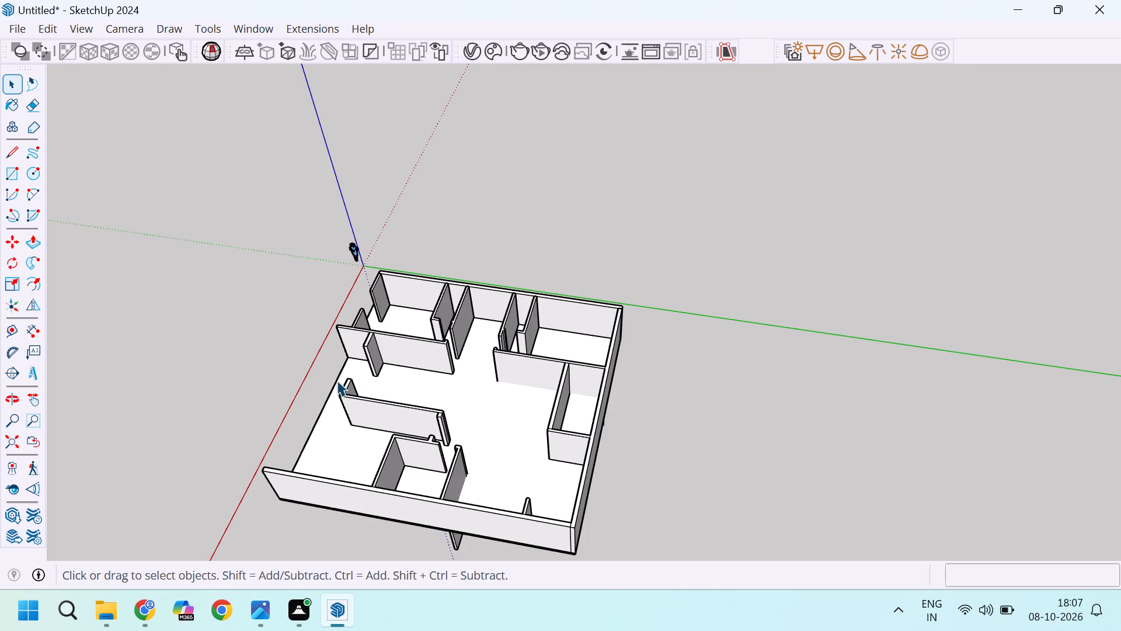
{"action": "middle_click_drag", "start_coordinate": [328, 386], "coordinate": [544, 295]}
{"action": "scroll", "coordinate": [383, 455], "scroll_direction": "up", "scroll_amount": 1}
{"action": "middle_click_drag", "start_coordinate": [380, 455], "coordinate": [375, 455]}
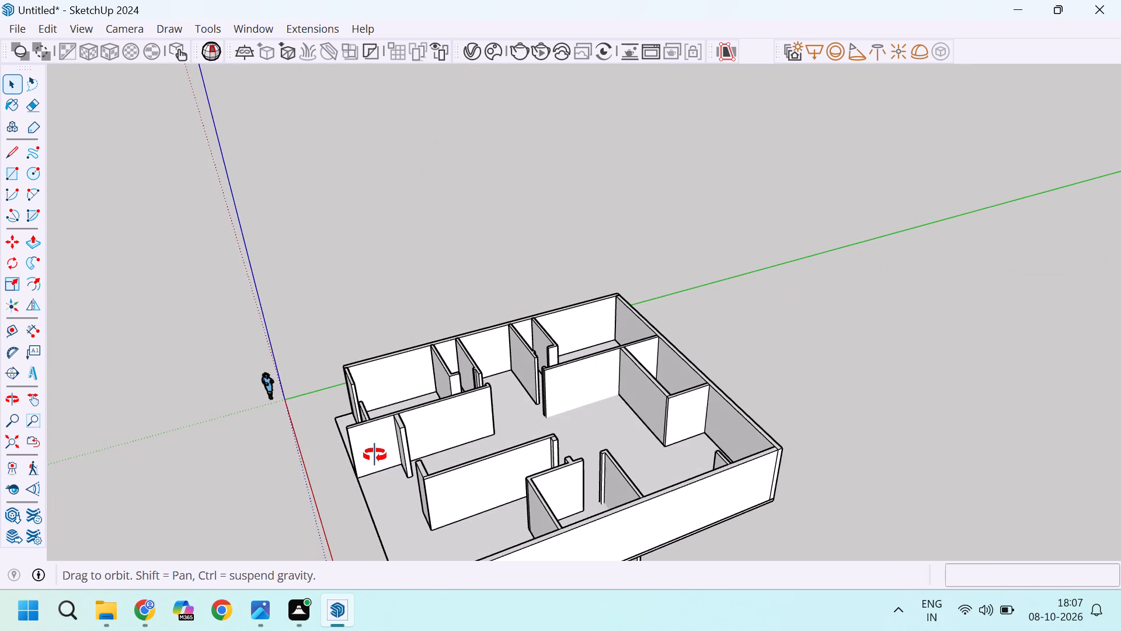
{"action": "middle_click_drag", "start_coordinate": [375, 455], "coordinate": [598, 358]}
{"action": "scroll", "coordinate": [582, 371], "scroll_direction": "down", "scroll_amount": 5}
{"action": "scroll", "coordinate": [570, 443], "scroll_direction": "up", "scroll_amount": 9}
{"action": "middle_click_drag", "start_coordinate": [532, 446], "coordinate": [536, 446]}
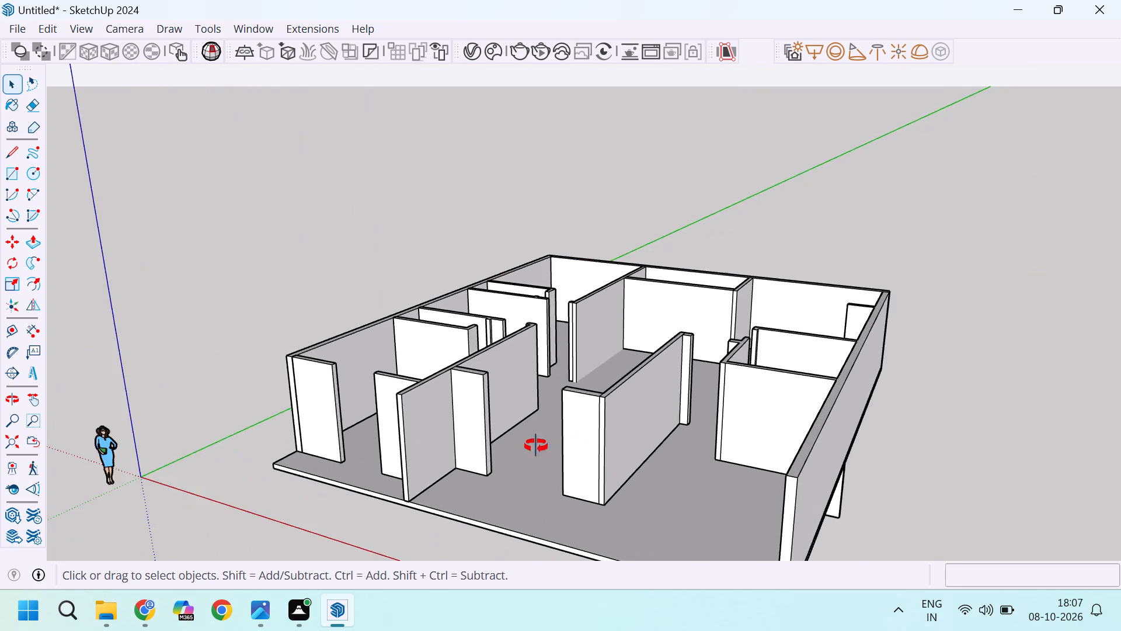
{"action": "middle_click_drag", "start_coordinate": [536, 446], "coordinate": [730, 456]}
{"action": "scroll", "coordinate": [526, 290], "scroll_direction": "up", "scroll_amount": 9}
{"action": "scroll", "coordinate": [697, 377], "scroll_direction": "up", "scroll_amount": 1}
{"action": "middle_click_drag", "start_coordinate": [684, 383], "coordinate": [589, 441]}
{"action": "scroll", "coordinate": [509, 412], "scroll_direction": "up", "scroll_amount": 9}
{"action": "scroll", "coordinate": [547, 401], "scroll_direction": "down", "scroll_amount": 3}
{"action": "scroll", "coordinate": [548, 404], "scroll_direction": "up", "scroll_amount": 4}
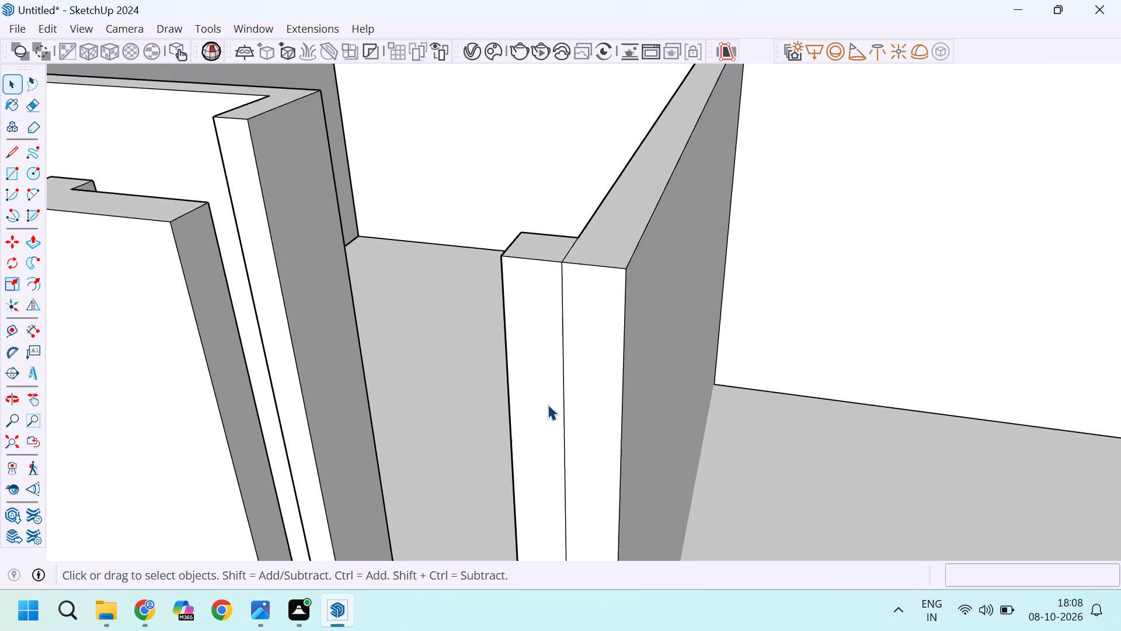
{"action": "key", "text": "e"}
{"action": "left_click_drag", "start_coordinate": [570, 397], "coordinate": [564, 397]}
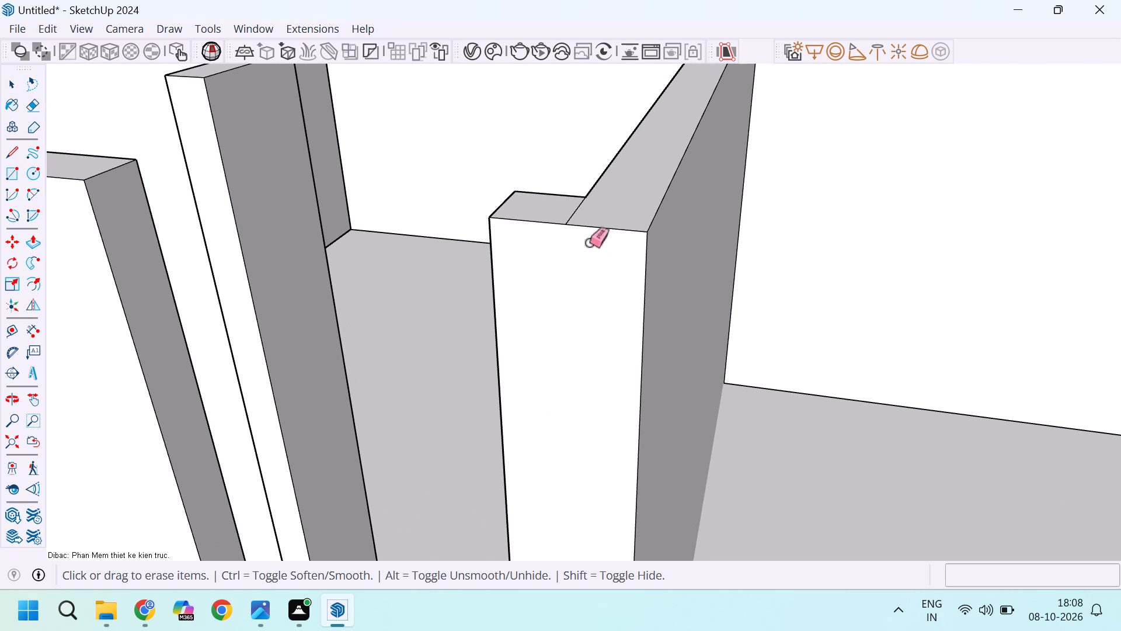
{"action": "scroll", "coordinate": [582, 216], "scroll_direction": "up", "scroll_amount": 4}
{"action": "left_click_drag", "start_coordinate": [580, 214], "coordinate": [565, 214]}
{"action": "key", "text": "space"}
Erase the vertical seam and the top seam at the outer corner of the enclosed small room along the back wall.
{"action": "scroll", "coordinate": [559, 216], "scroll_direction": "down", "scroll_amount": 16}
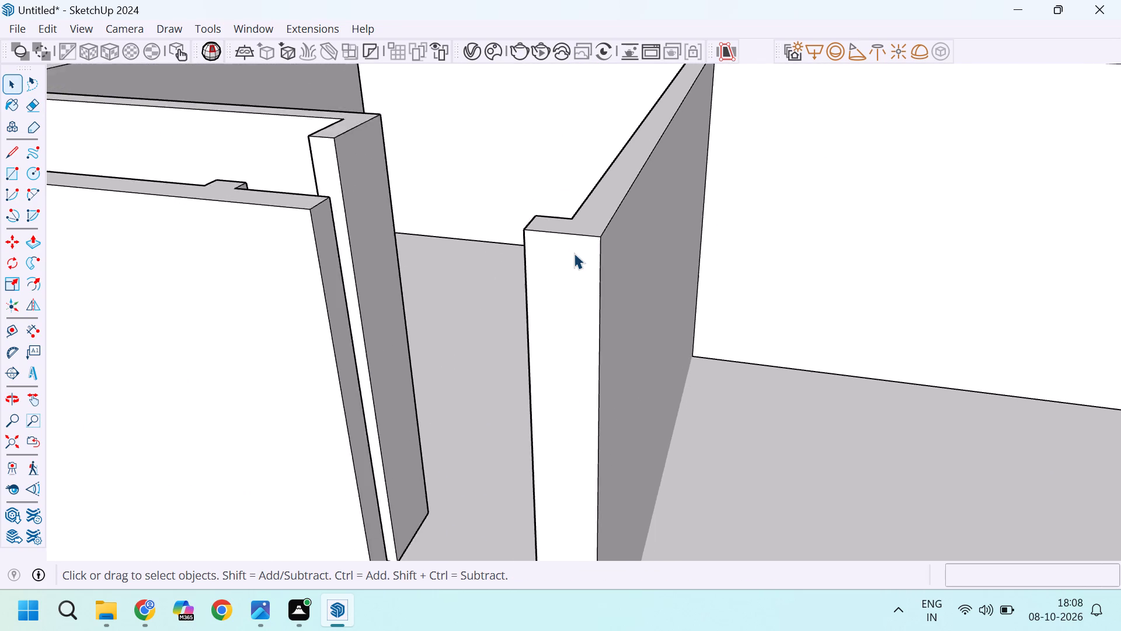
{"action": "scroll", "coordinate": [574, 253], "scroll_direction": "down", "scroll_amount": 6}
{"action": "scroll", "coordinate": [508, 318], "scroll_direction": "down", "scroll_amount": 9}
{"action": "scroll", "coordinate": [478, 303], "scroll_direction": "up", "scroll_amount": 7}
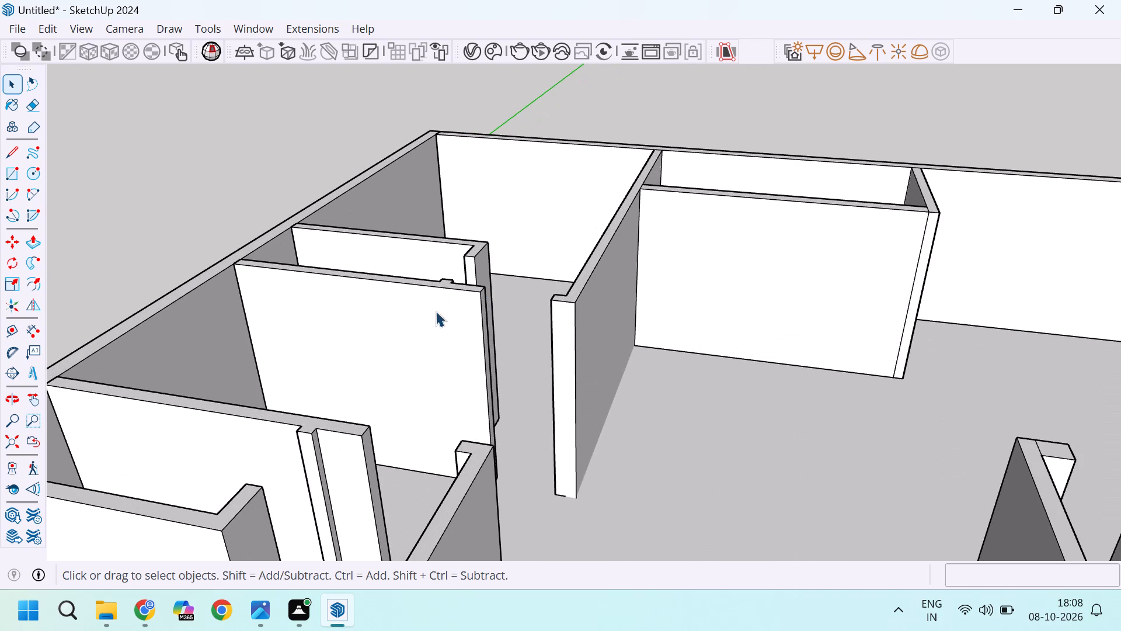
{"action": "middle_click_drag", "start_coordinate": [436, 311], "coordinate": [393, 300]}
{"action": "scroll", "coordinate": [423, 278], "scroll_direction": "down", "scroll_amount": 15}
{"action": "scroll", "coordinate": [502, 297], "scroll_direction": "down", "scroll_amount": 3}
{"action": "scroll", "coordinate": [492, 300], "scroll_direction": "up", "scroll_amount": 4}
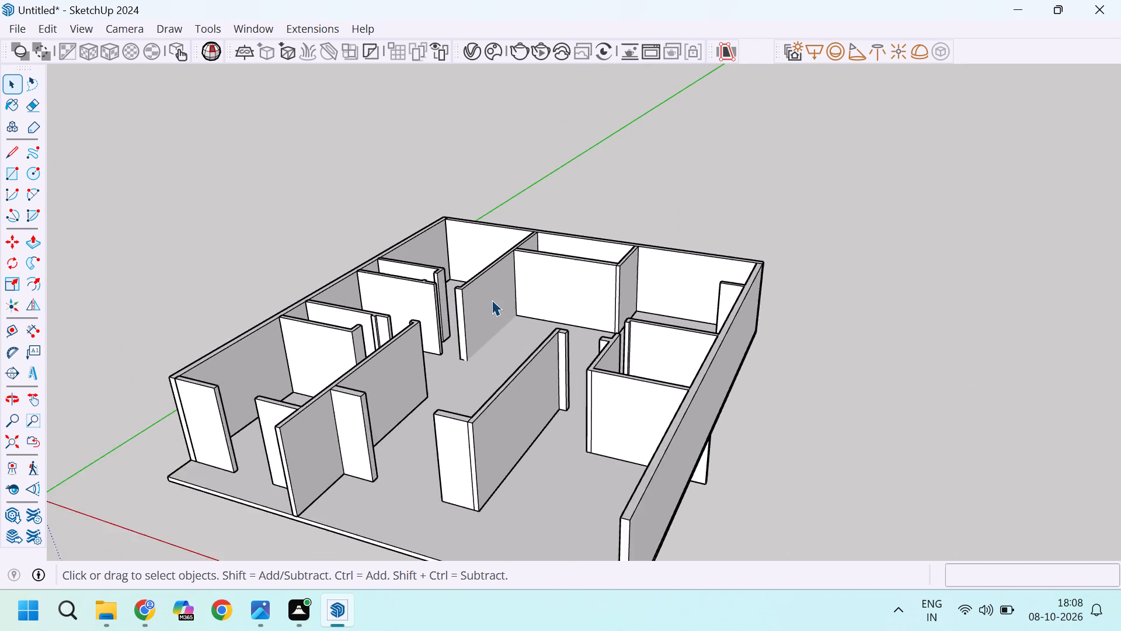
{"action": "scroll", "coordinate": [492, 300], "scroll_direction": "up", "scroll_amount": 5}
{"action": "scroll", "coordinate": [671, 273], "scroll_direction": "up", "scroll_amount": 7}
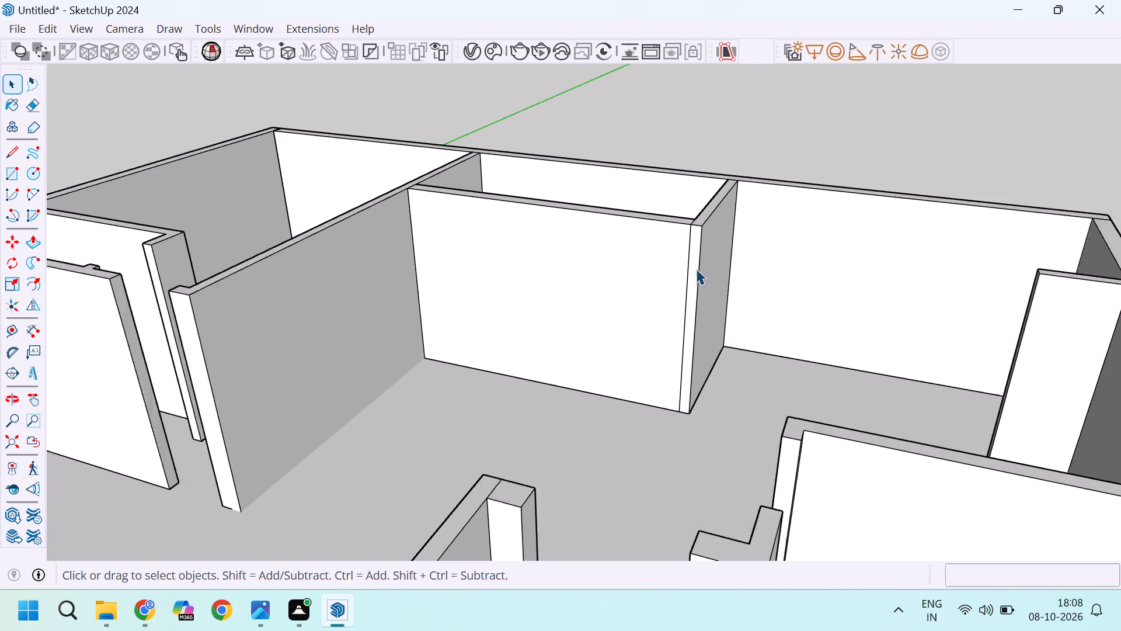
{"action": "scroll", "coordinate": [696, 269], "scroll_direction": "up", "scroll_amount": 10}
{"action": "key", "text": "e"}
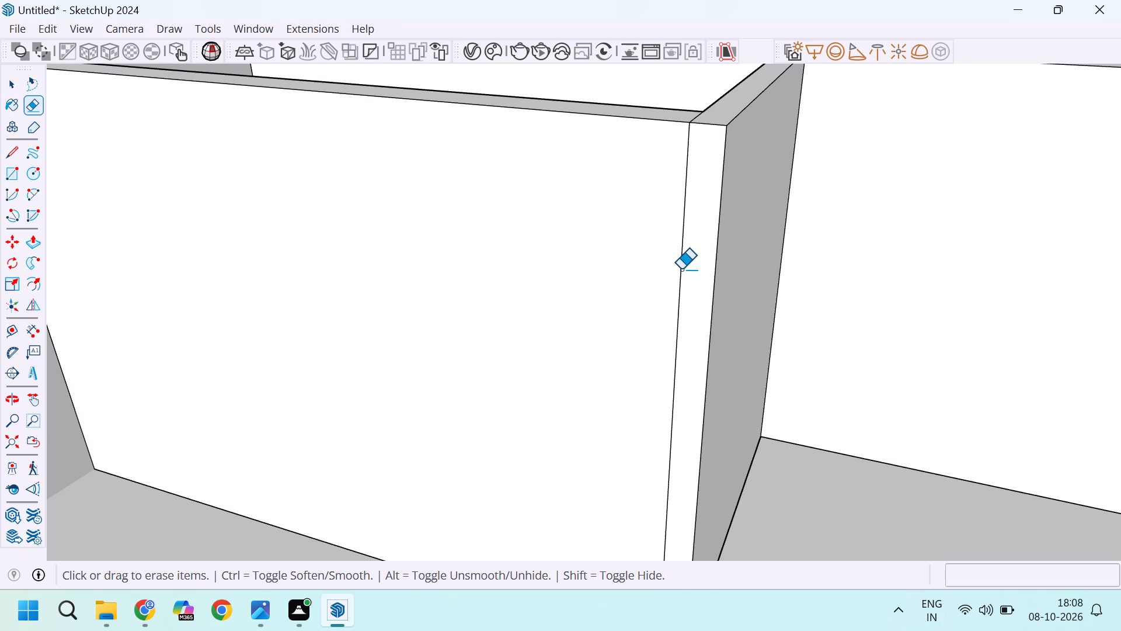
{"action": "left_click_drag", "start_coordinate": [680, 268], "coordinate": [672, 268]}
{"action": "middle_click_drag", "start_coordinate": [712, 105], "coordinate": [709, 202]}
{"action": "scroll", "coordinate": [709, 203], "scroll_direction": "up", "scroll_amount": 3}
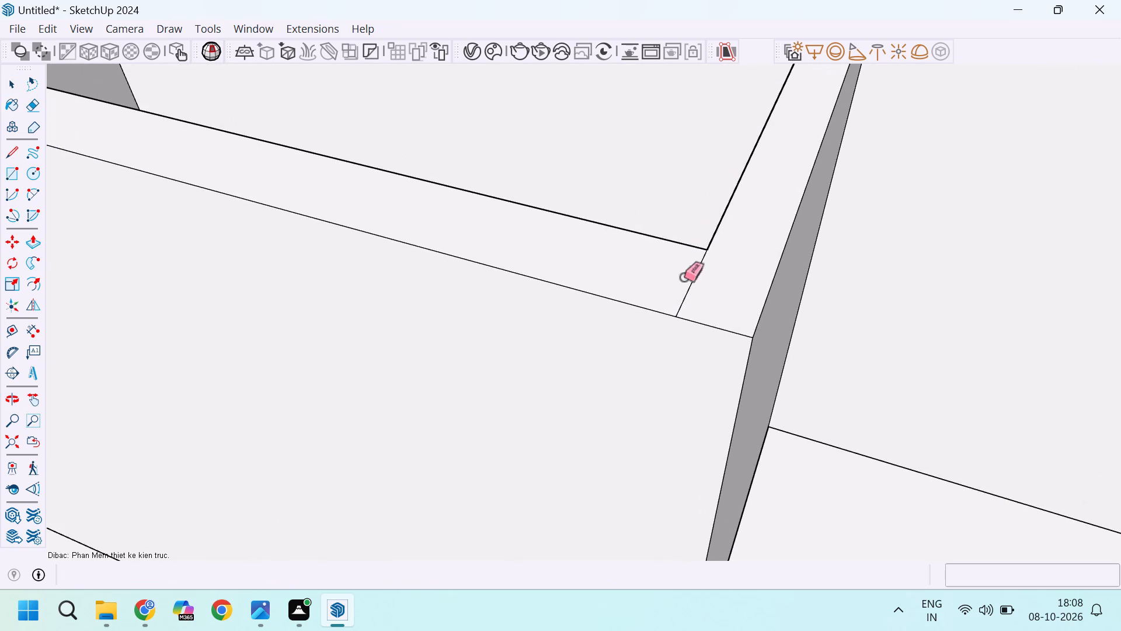
{"action": "left_click_drag", "start_coordinate": [694, 289], "coordinate": [681, 289]}
{"action": "key", "text": "space"}
Erase the vertical seam beside the outer corner of the small room built against the side wall.
{"action": "scroll", "coordinate": [687, 289], "scroll_direction": "down", "scroll_amount": 12}
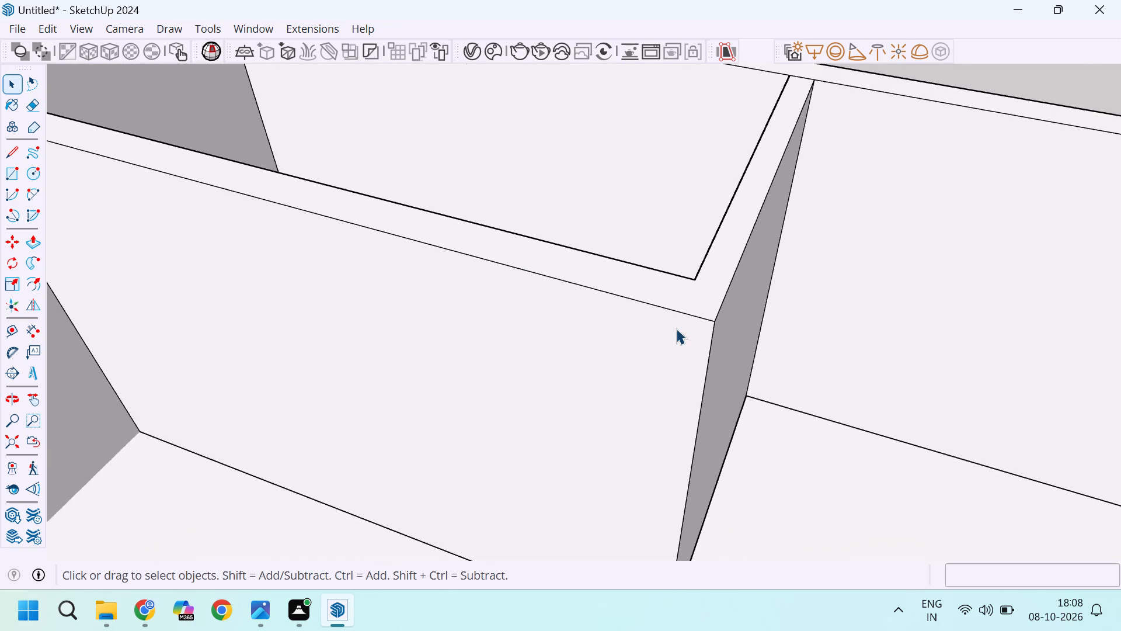
{"action": "scroll", "coordinate": [676, 328], "scroll_direction": "down", "scroll_amount": 18}
{"action": "scroll", "coordinate": [612, 329], "scroll_direction": "down", "scroll_amount": 6}
{"action": "scroll", "coordinate": [596, 473], "scroll_direction": "up", "scroll_amount": 2}
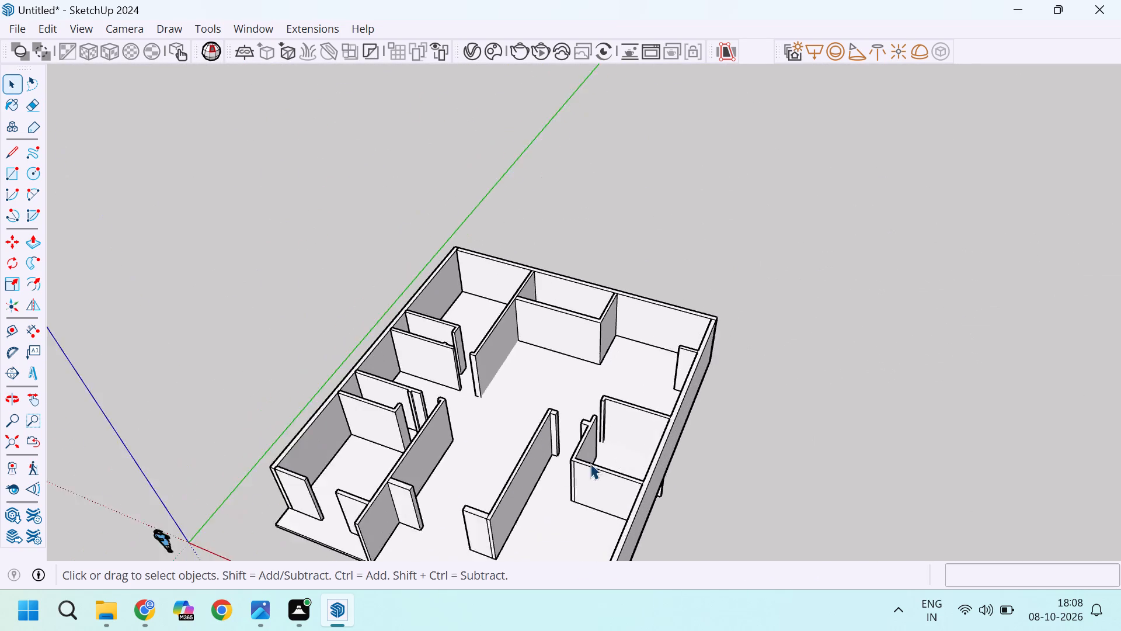
{"action": "scroll", "coordinate": [590, 463], "scroll_direction": "up", "scroll_amount": 15}
{"action": "scroll", "coordinate": [595, 272], "scroll_direction": "up", "scroll_amount": 5}
{"action": "scroll", "coordinate": [636, 299], "scroll_direction": "down", "scroll_amount": 13}
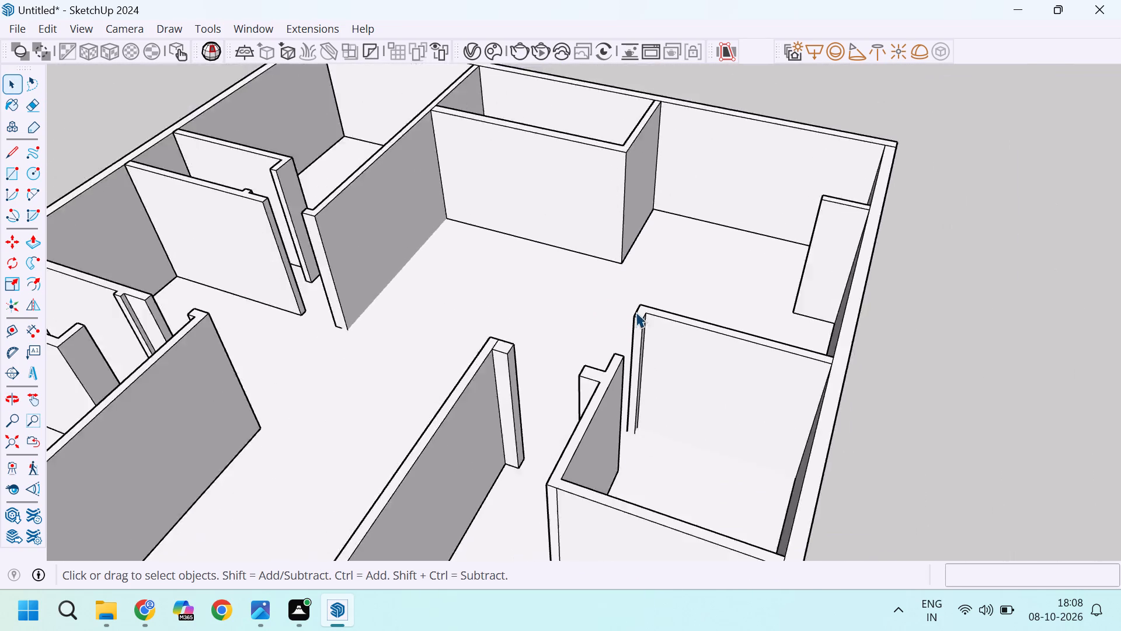
{"action": "scroll", "coordinate": [636, 312], "scroll_direction": "down", "scroll_amount": 5}
{"action": "scroll", "coordinate": [600, 439], "scroll_direction": "up", "scroll_amount": 18}
{"action": "key", "text": "e"}
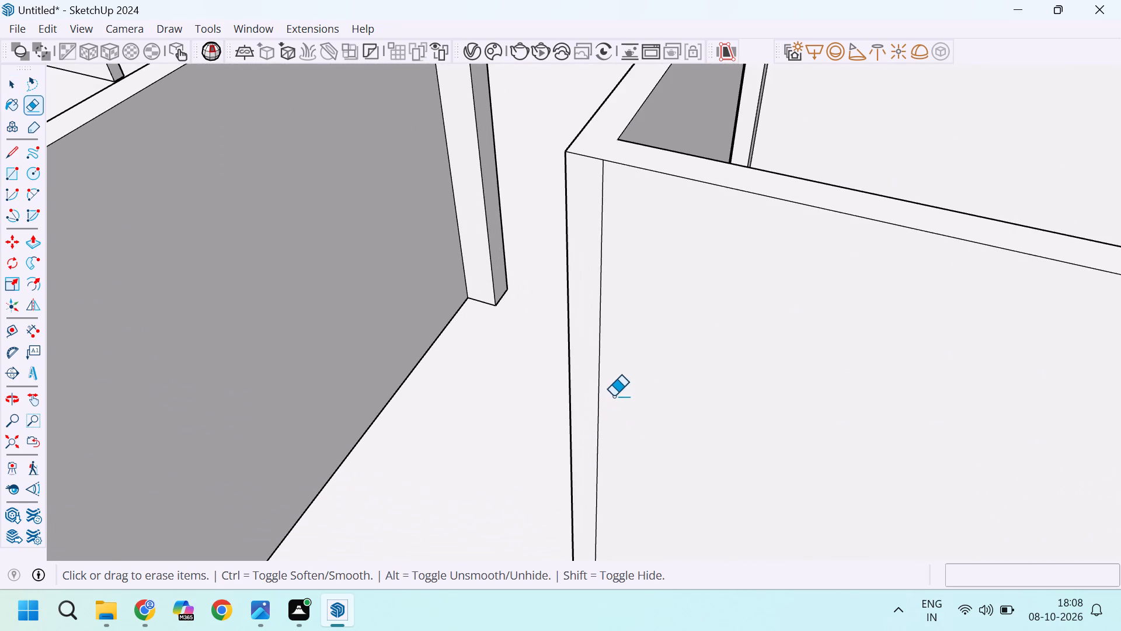
{"action": "left_click_drag", "start_coordinate": [609, 397], "coordinate": [593, 398]}
{"action": "scroll", "coordinate": [608, 391], "scroll_direction": "down", "scroll_amount": 3}
{"action": "scroll", "coordinate": [590, 202], "scroll_direction": "up", "scroll_amount": 4}
{"action": "scroll", "coordinate": [626, 306], "scroll_direction": "down", "scroll_amount": 17}
{"action": "key", "text": "space"}
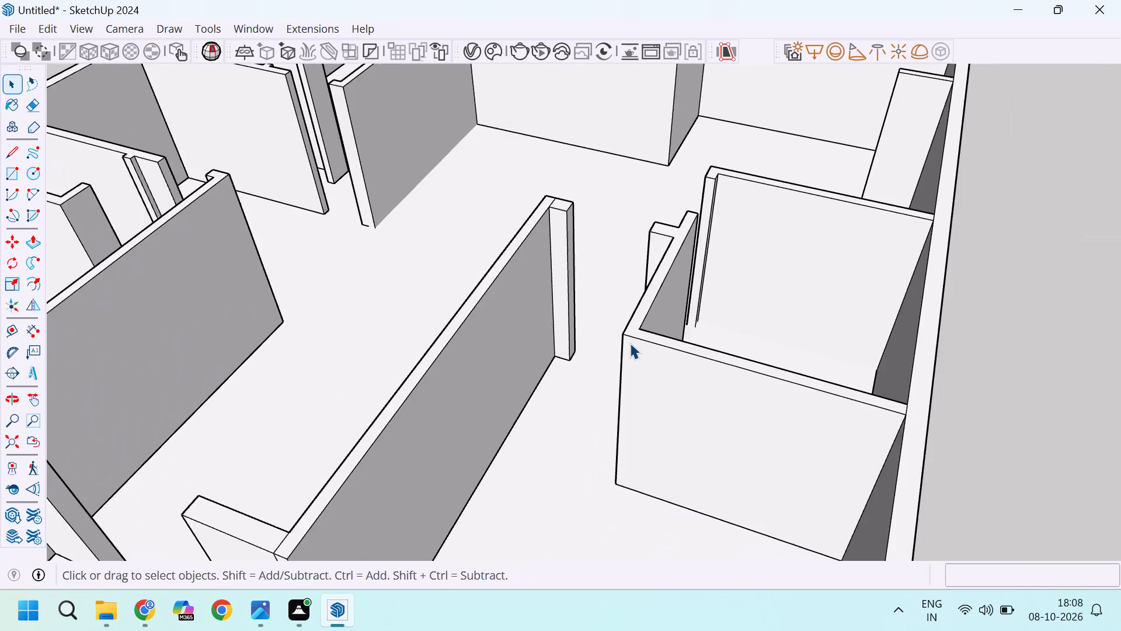
Erase the vertical seam and top seam at the corner of the freestanding L-shaped wall near the open front edge.
{"action": "scroll", "coordinate": [630, 343], "scroll_direction": "down", "scroll_amount": 7}
{"action": "middle_click_drag", "start_coordinate": [583, 391], "coordinate": [667, 343]}
{"action": "scroll", "coordinate": [546, 414], "scroll_direction": "up", "scroll_amount": 11}
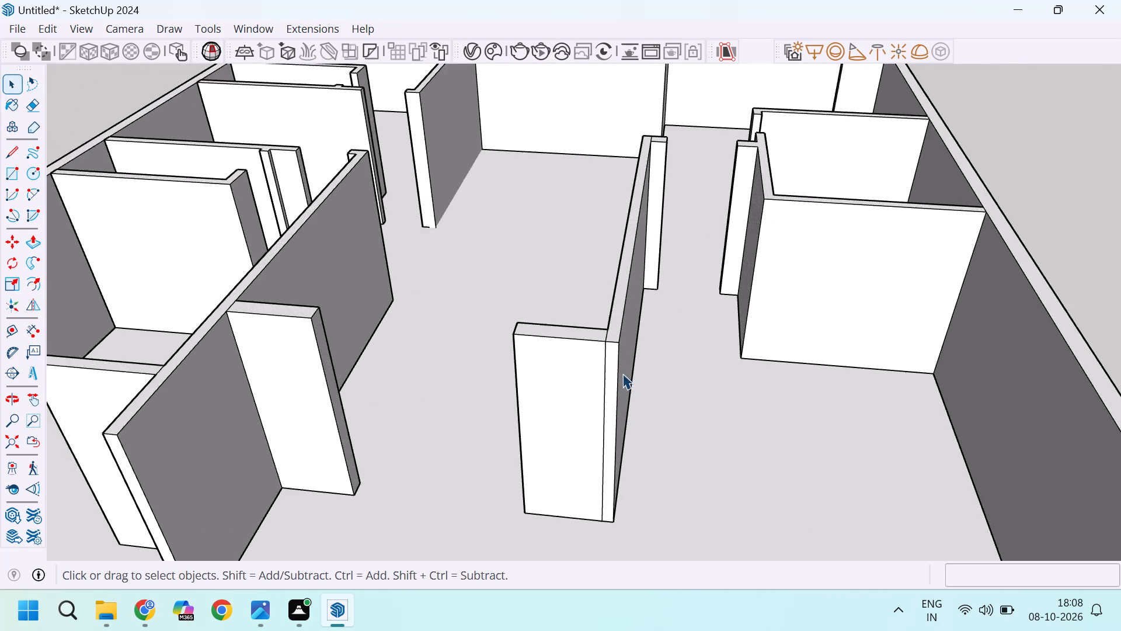
{"action": "scroll", "coordinate": [622, 373], "scroll_direction": "up", "scroll_amount": 14}
{"action": "key", "text": "e"}
{"action": "left_click", "coordinate": [607, 356]}
{"action": "left_click_drag", "start_coordinate": [611, 356], "coordinate": [622, 356]}
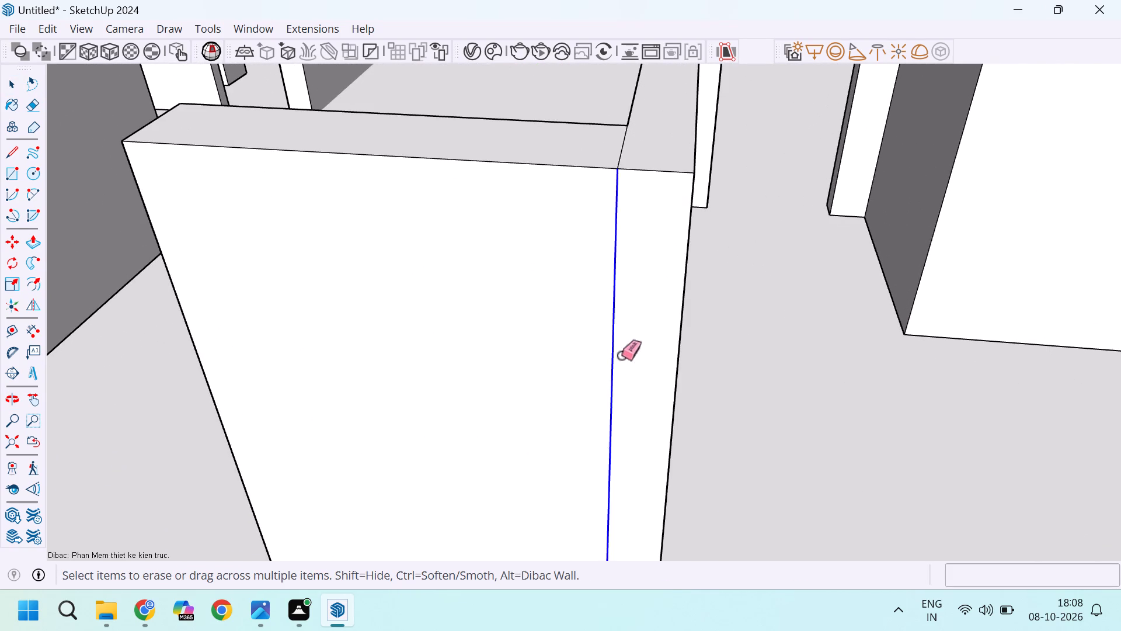
{"action": "left_click_drag", "start_coordinate": [622, 356], "coordinate": [629, 356]}
{"action": "scroll", "coordinate": [622, 186], "scroll_direction": "up", "scroll_amount": 5}
{"action": "left_click_drag", "start_coordinate": [623, 140], "coordinate": [608, 139]}
{"action": "scroll", "coordinate": [600, 141], "scroll_direction": "down", "scroll_amount": 5}
{"action": "key", "text": "space"}
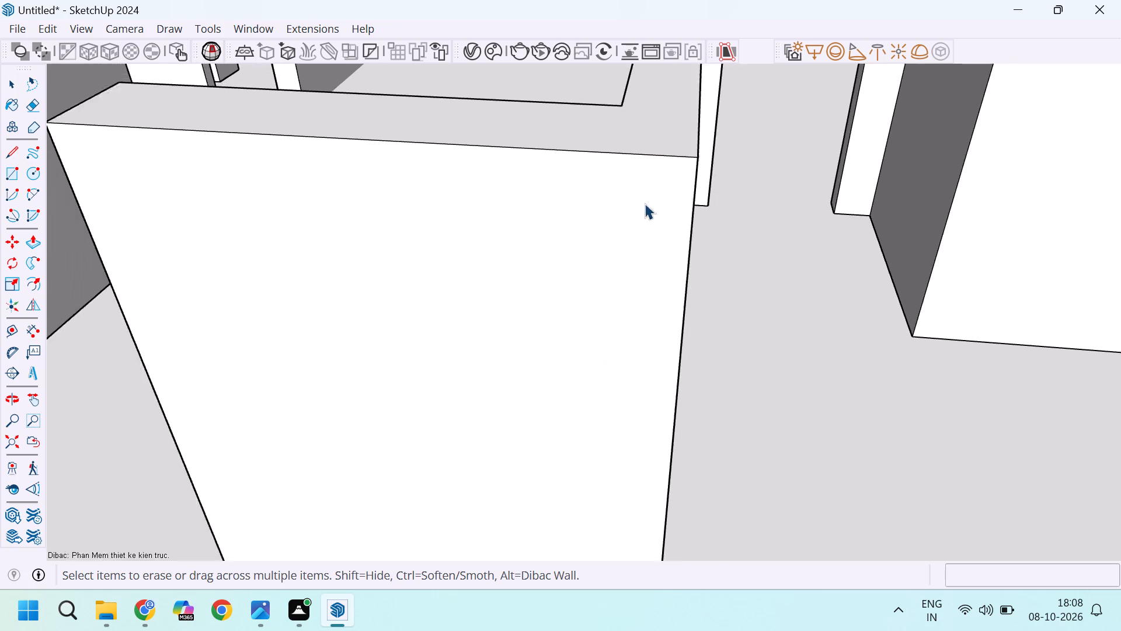
Examine the short front wall pieces and the gaps between them along the open edge of the floor.
{"action": "scroll", "coordinate": [645, 203], "scroll_direction": "down", "scroll_amount": 20}
{"action": "scroll", "coordinate": [645, 203], "scroll_direction": "down", "scroll_amount": 17}
{"action": "scroll", "coordinate": [593, 349], "scroll_direction": "down", "scroll_amount": 2}
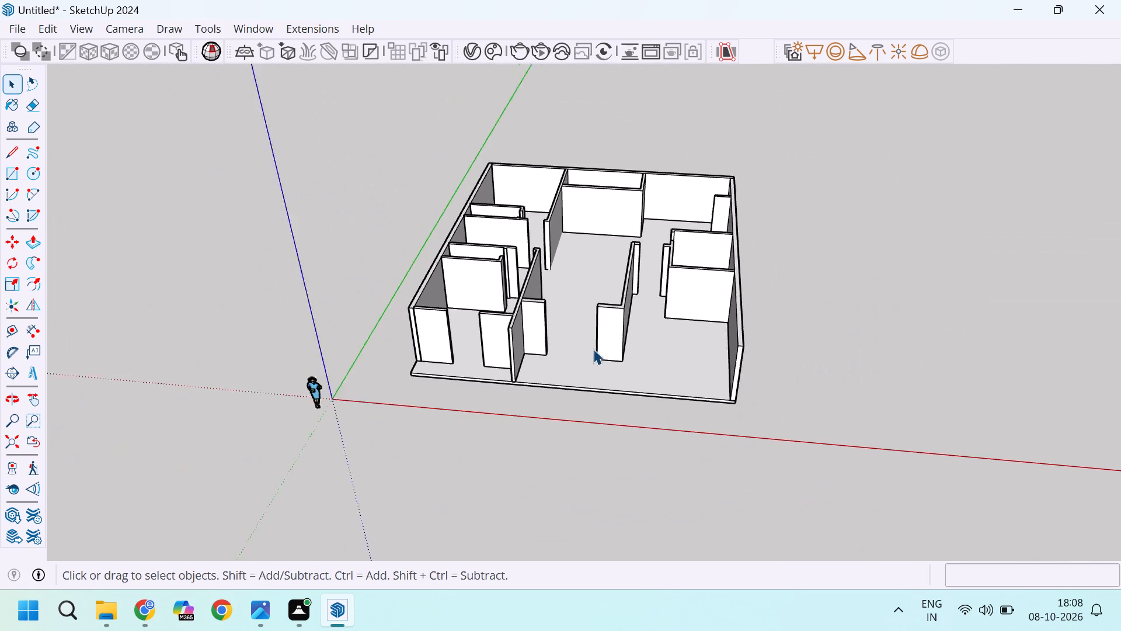
{"action": "scroll", "coordinate": [593, 349], "scroll_direction": "down", "scroll_amount": 1}
{"action": "scroll", "coordinate": [521, 315], "scroll_direction": "up", "scroll_amount": 3}
{"action": "scroll", "coordinate": [455, 347], "scroll_direction": "up", "scroll_amount": 10}
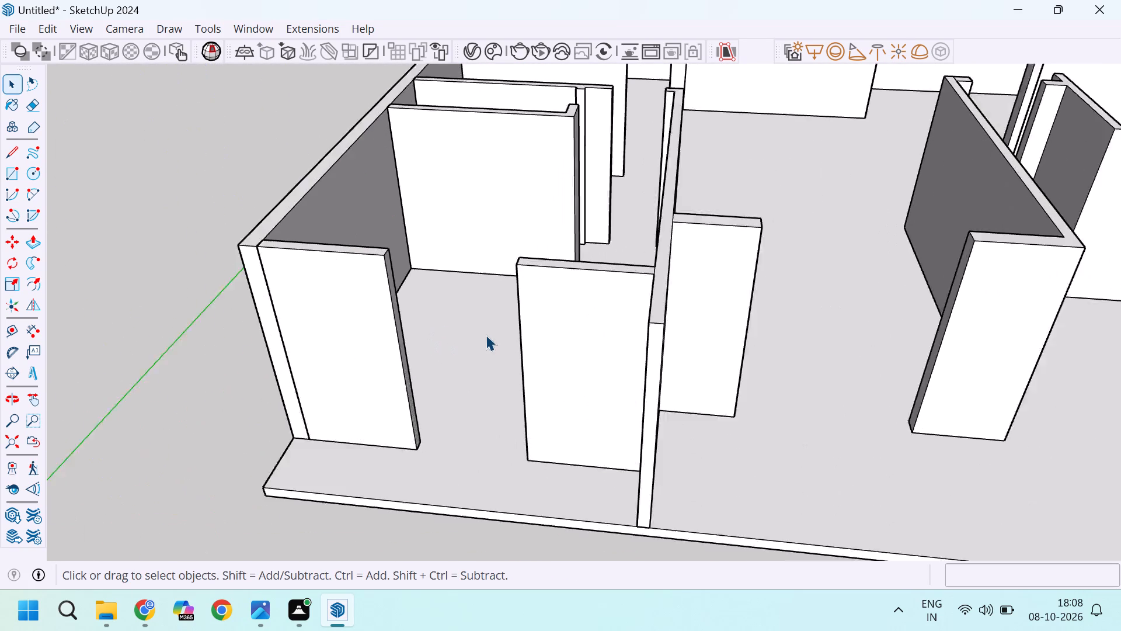
{"action": "scroll", "coordinate": [486, 335], "scroll_direction": "down", "scroll_amount": 8}
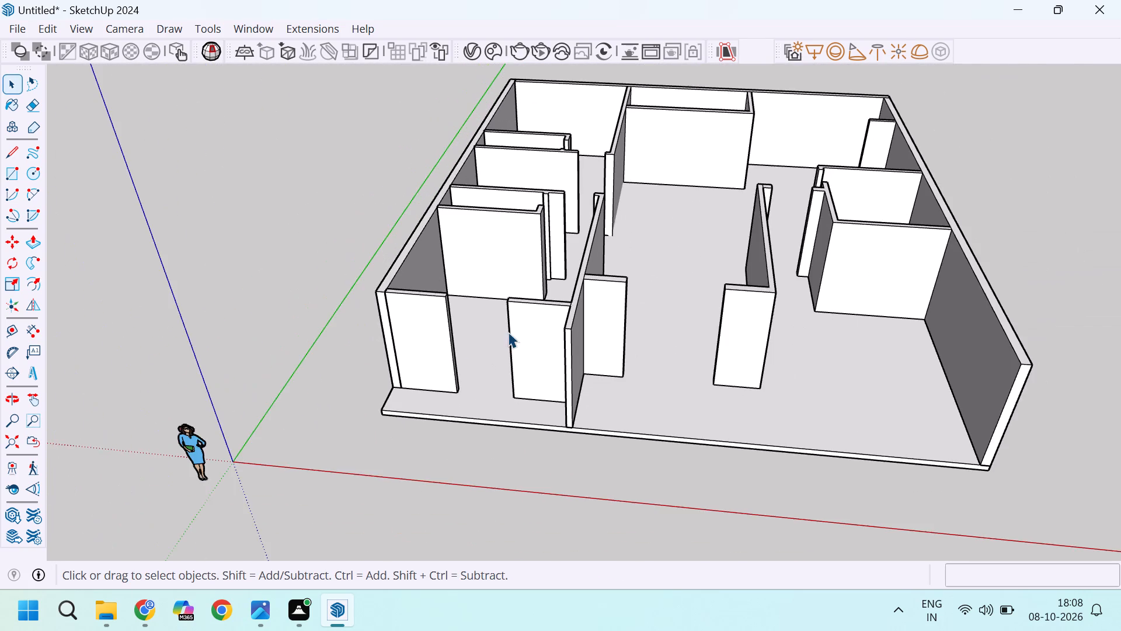
{"action": "scroll", "coordinate": [534, 339], "scroll_direction": "up", "scroll_amount": 19}
{"action": "middle_click", "coordinate": [537, 339]}
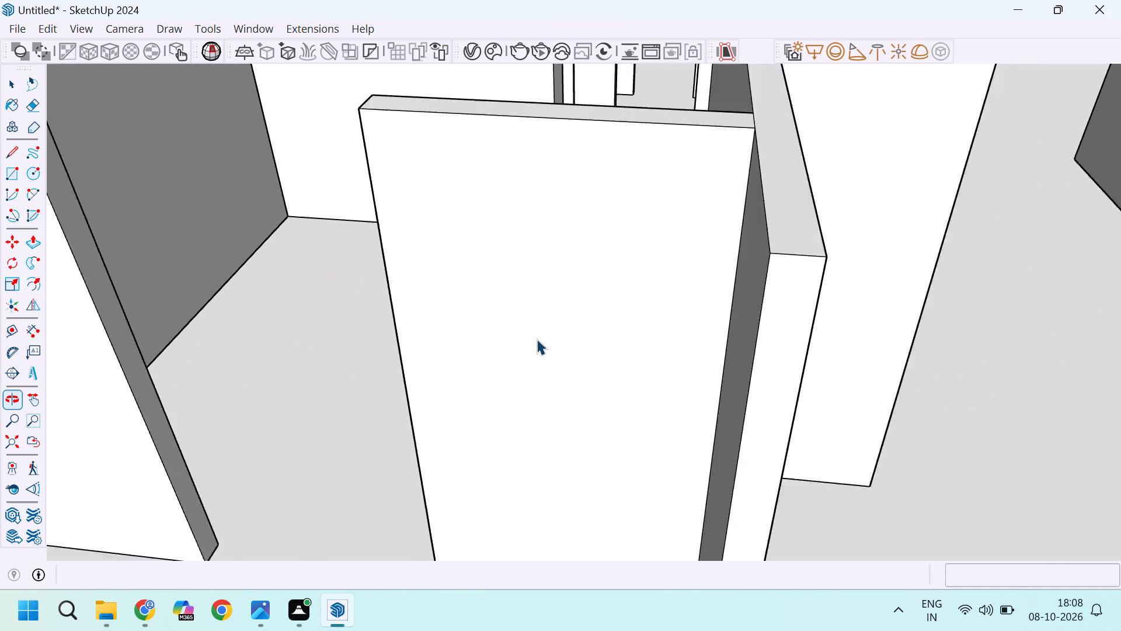
{"action": "scroll", "coordinate": [537, 339], "scroll_direction": "up", "scroll_amount": 2}
{"action": "scroll", "coordinate": [537, 339], "scroll_direction": "down", "scroll_amount": 11}
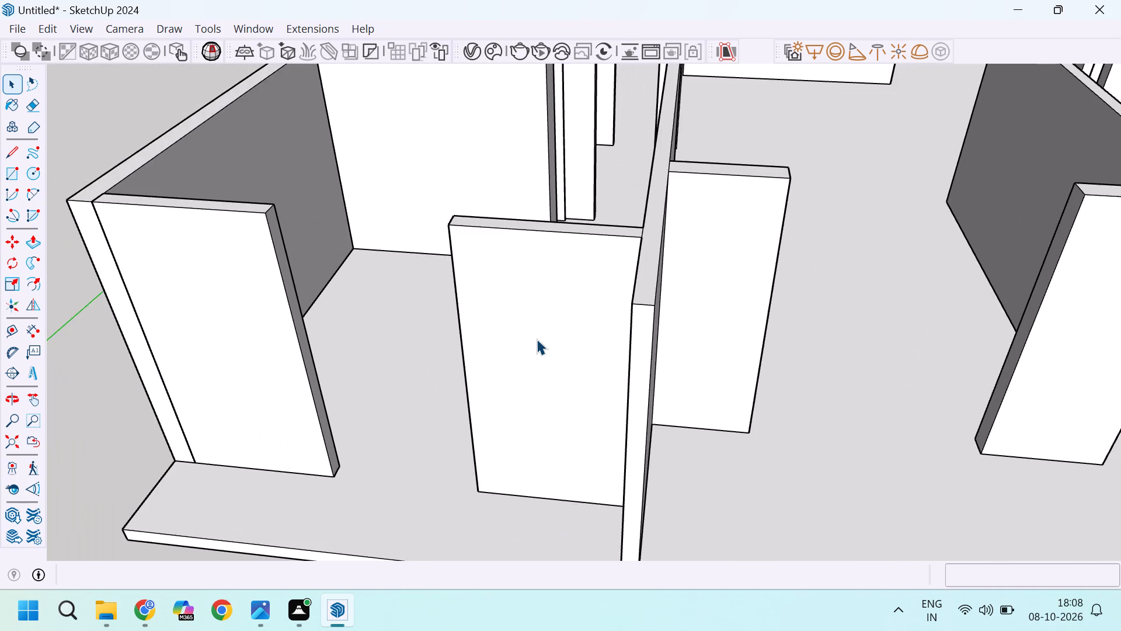
{"action": "scroll", "coordinate": [537, 339], "scroll_direction": "down", "scroll_amount": 20}
{"action": "scroll", "coordinate": [537, 339], "scroll_direction": "down", "scroll_amount": 16}
{"action": "scroll", "coordinate": [531, 348], "scroll_direction": "up", "scroll_amount": 3}
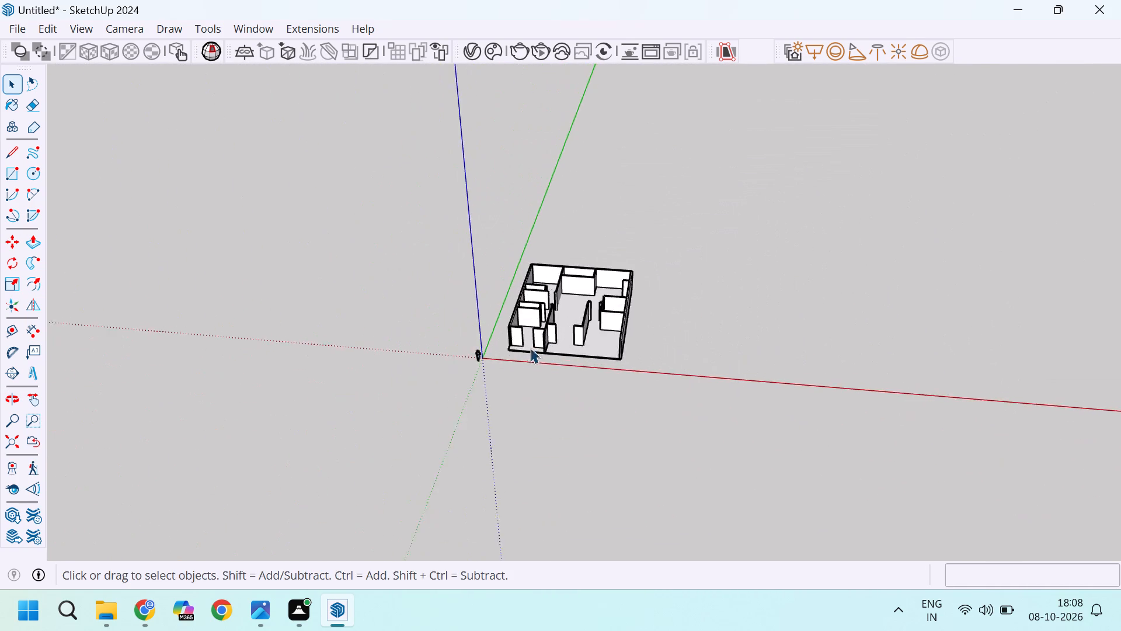
{"action": "scroll", "coordinate": [530, 348], "scroll_direction": "up", "scroll_amount": 20}
{"action": "scroll", "coordinate": [530, 348], "scroll_direction": "up", "scroll_amount": 19}
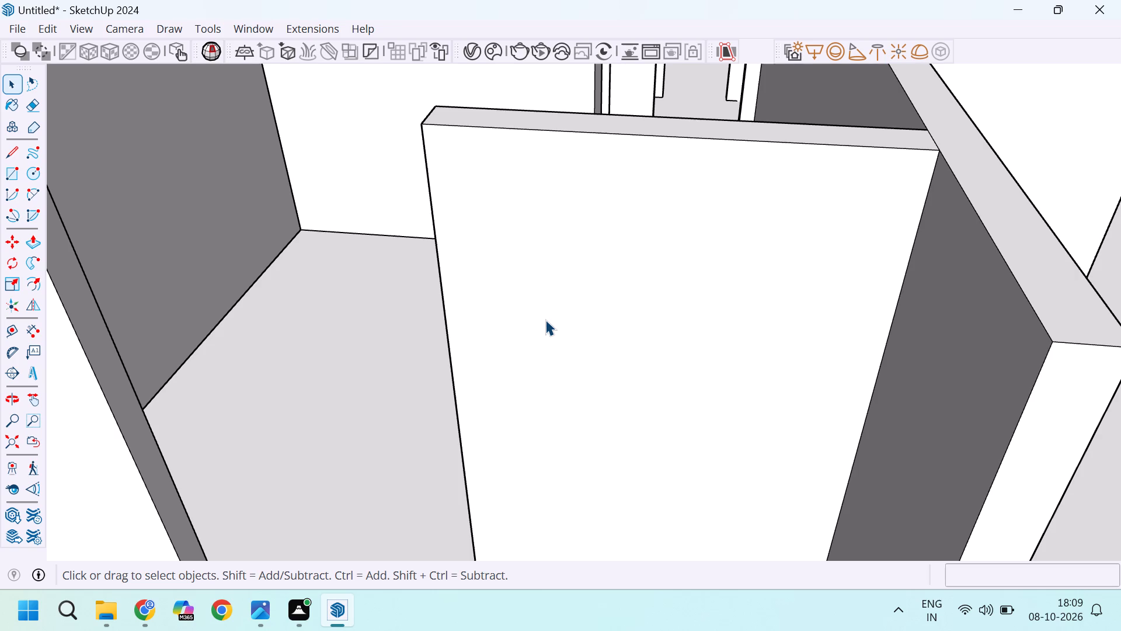
{"action": "scroll", "coordinate": [545, 320], "scroll_direction": "down", "scroll_amount": 15}
Show the LU SmartWall toolbar.
{"action": "right_click_drag", "start_coordinate": [1000, 51], "coordinate": [994, 52]}
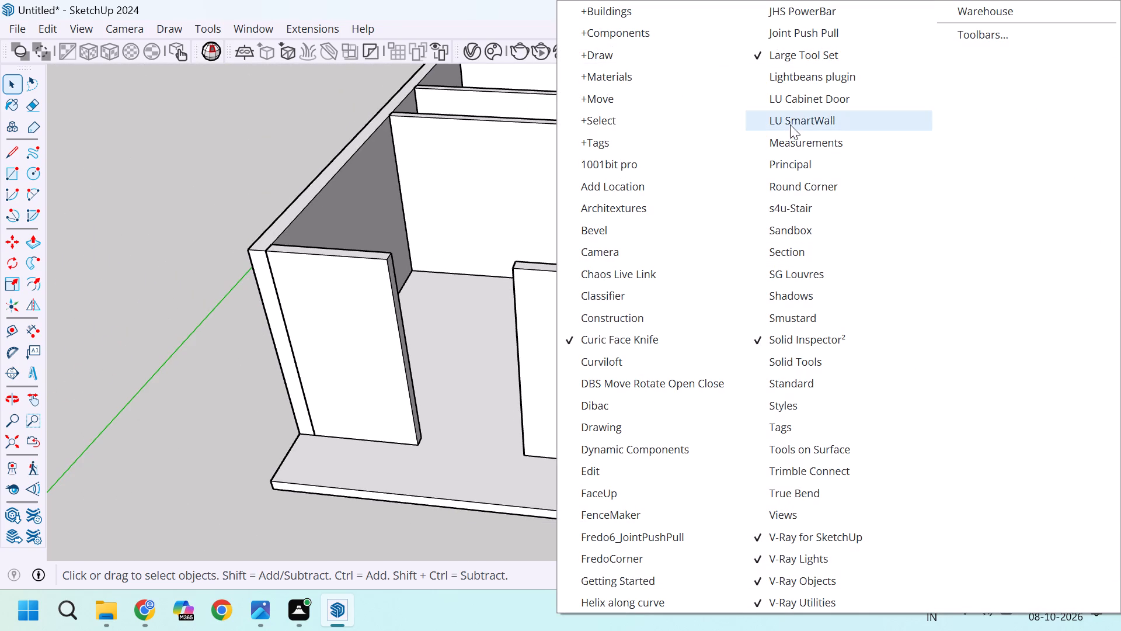
{"action": "left_click", "coordinate": [792, 120]}
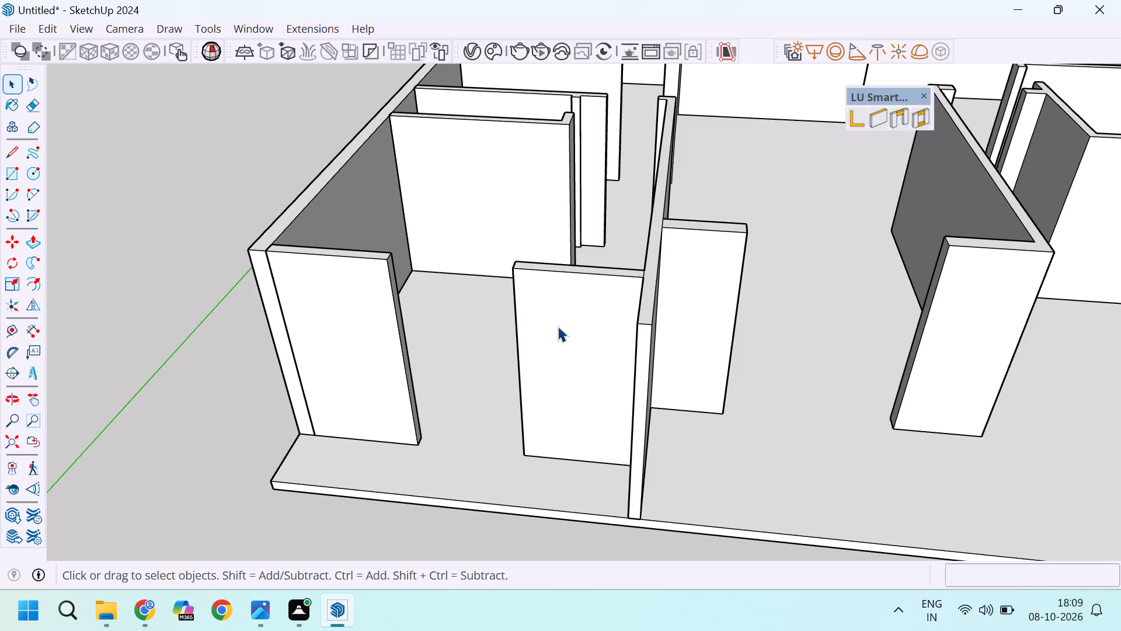
Inspect the wall layout and its openings, from the front wall pieces to the freestanding L-shaped wall.
{"action": "scroll", "coordinate": [512, 341], "scroll_direction": "down", "scroll_amount": 10}
{"action": "middle_click_drag", "start_coordinate": [511, 369], "coordinate": [579, 386]}
{"action": "scroll", "coordinate": [579, 386], "scroll_direction": "up", "scroll_amount": 7}
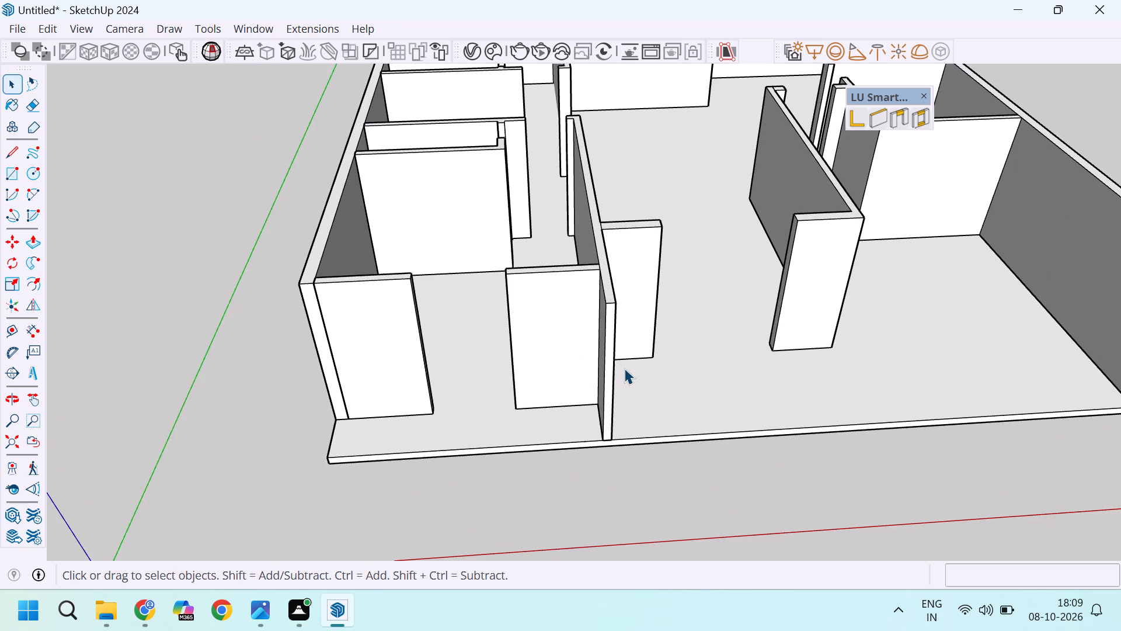
{"action": "scroll", "coordinate": [624, 368], "scroll_direction": "up", "scroll_amount": 3}
{"action": "middle_click_drag", "start_coordinate": [624, 368], "coordinate": [506, 369]}
{"action": "scroll", "coordinate": [527, 372], "scroll_direction": "down", "scroll_amount": 10}
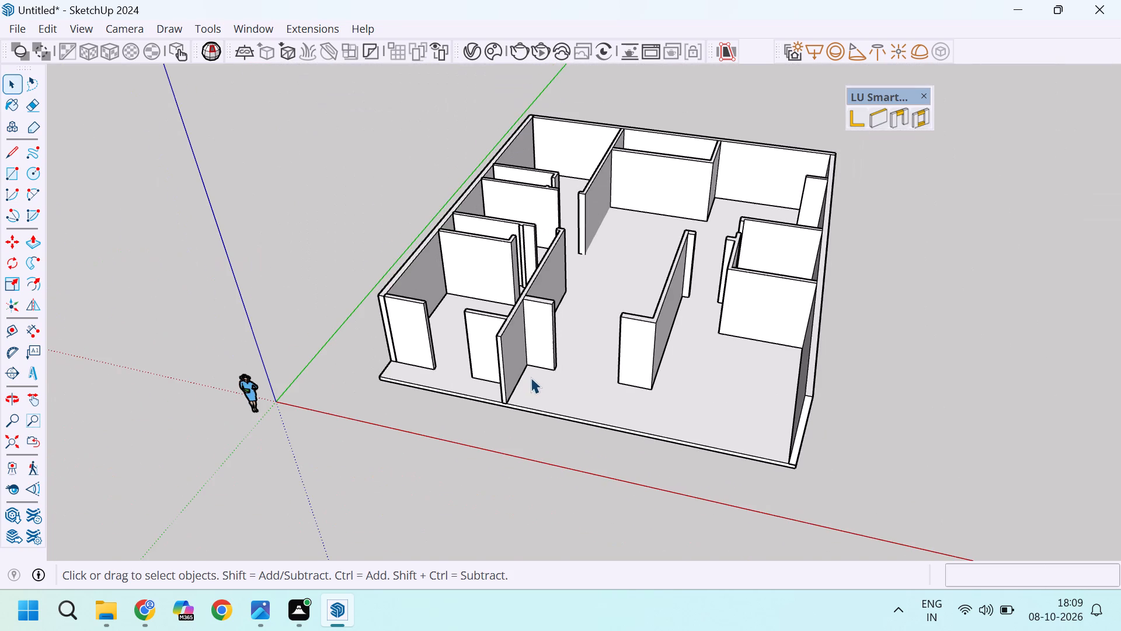
{"action": "scroll", "coordinate": [705, 330], "scroll_direction": "up", "scroll_amount": 4}
{"action": "scroll", "coordinate": [667, 299], "scroll_direction": "up", "scroll_amount": 7}
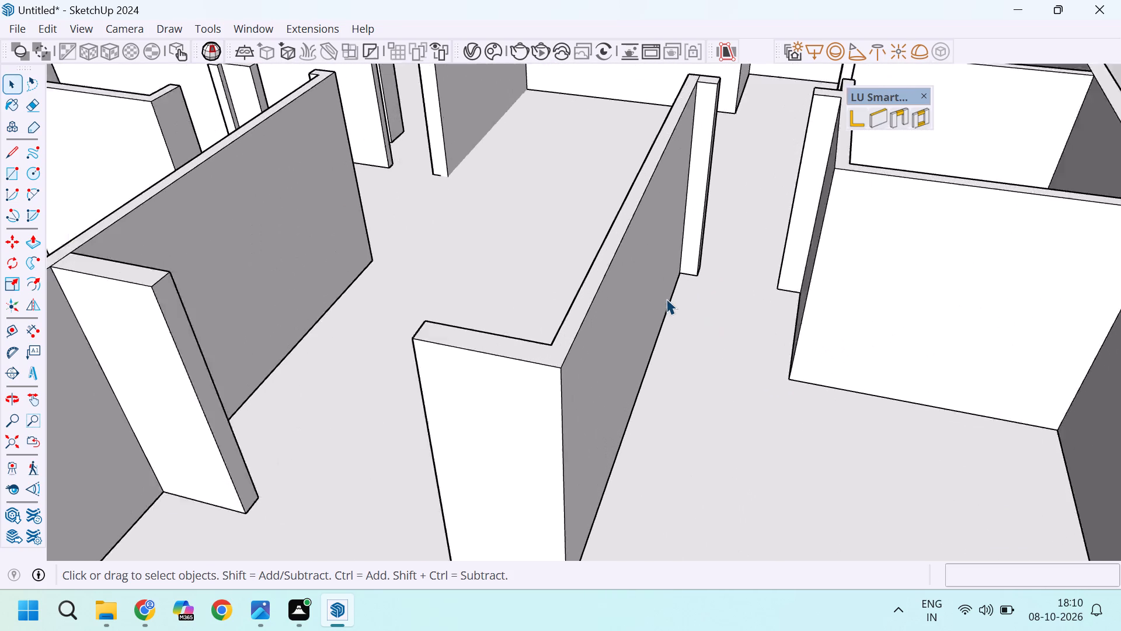
{"action": "scroll", "coordinate": [666, 299], "scroll_direction": "down", "scroll_amount": 5}
{"action": "scroll", "coordinate": [685, 322], "scroll_direction": "down", "scroll_amount": 18}
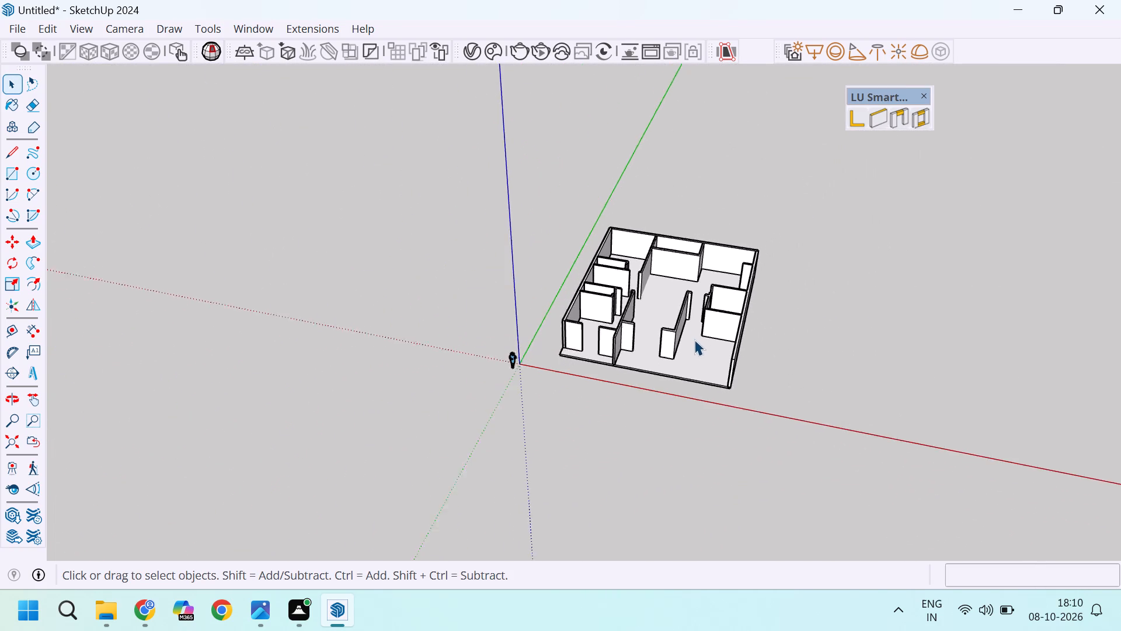
Examine the partition walls, notches and door gaps around the two narrow rooms along the long side wall.
{"action": "scroll", "coordinate": [694, 339], "scroll_direction": "down", "scroll_amount": 1}
{"action": "middle_click_drag", "start_coordinate": [693, 338], "coordinate": [582, 387]}
{"action": "scroll", "coordinate": [604, 355], "scroll_direction": "up", "scroll_amount": 19}
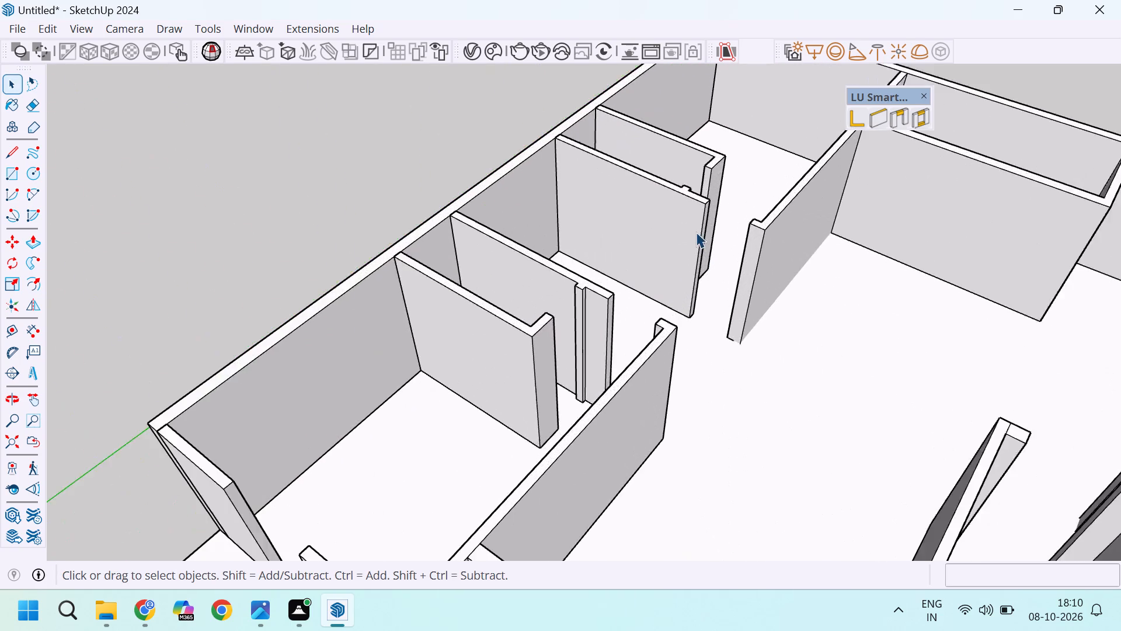
{"action": "scroll", "coordinate": [696, 232], "scroll_direction": "up", "scroll_amount": 2}
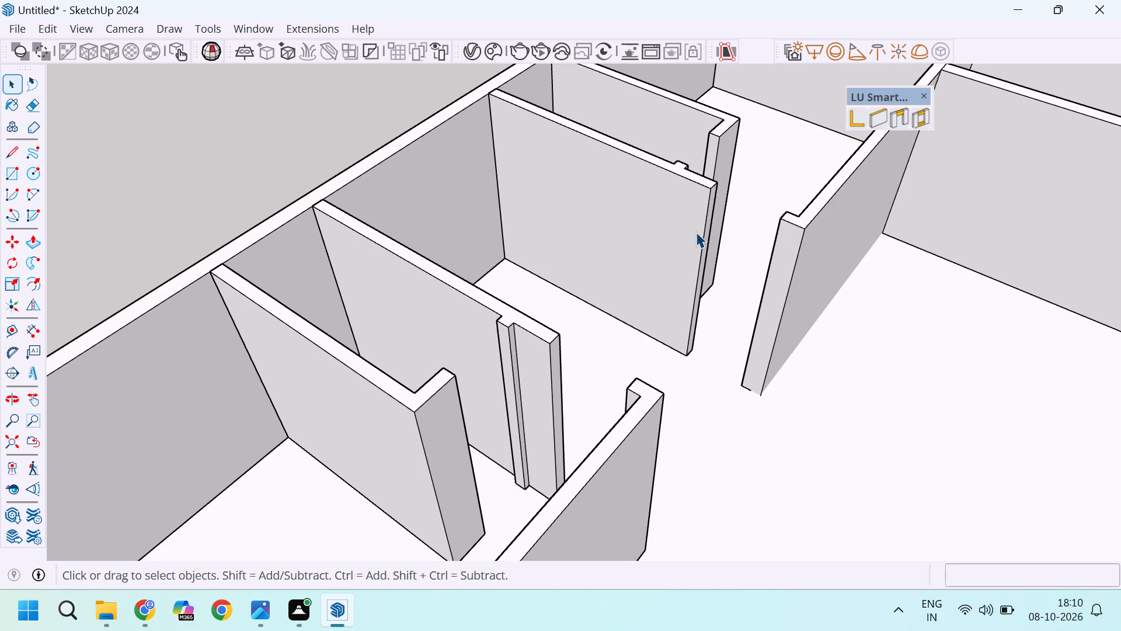
{"action": "scroll", "coordinate": [593, 236], "scroll_direction": "down", "scroll_amount": 6}
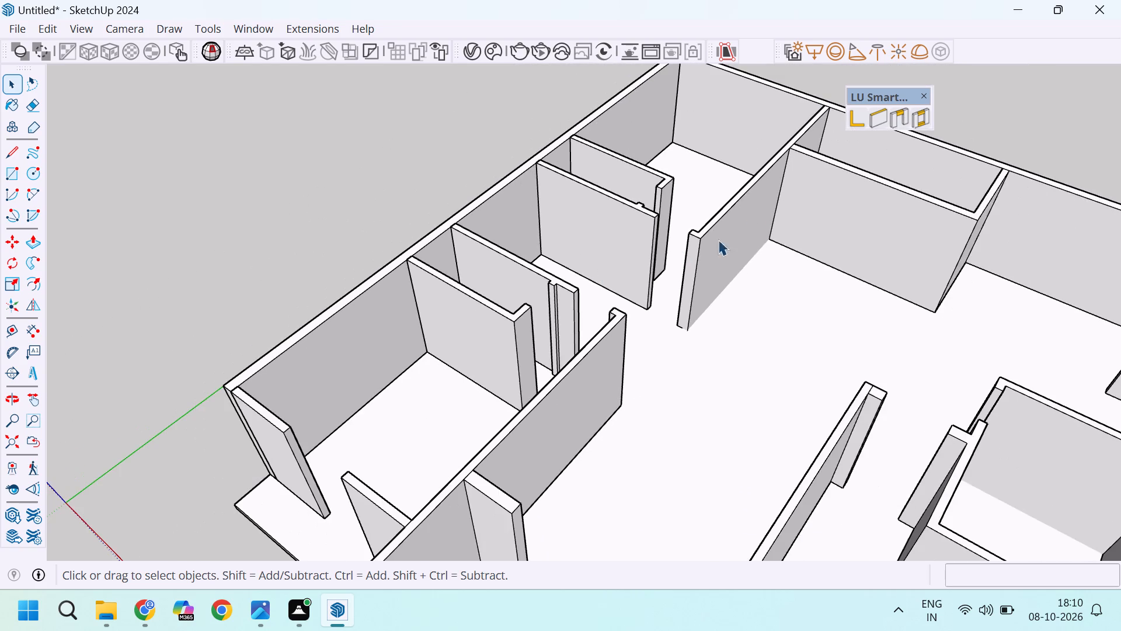
{"action": "middle_click_drag", "start_coordinate": [688, 259], "coordinate": [575, 301]}
{"action": "scroll", "coordinate": [668, 189], "scroll_direction": "up", "scroll_amount": 8}
{"action": "scroll", "coordinate": [699, 228], "scroll_direction": "up", "scroll_amount": 8}
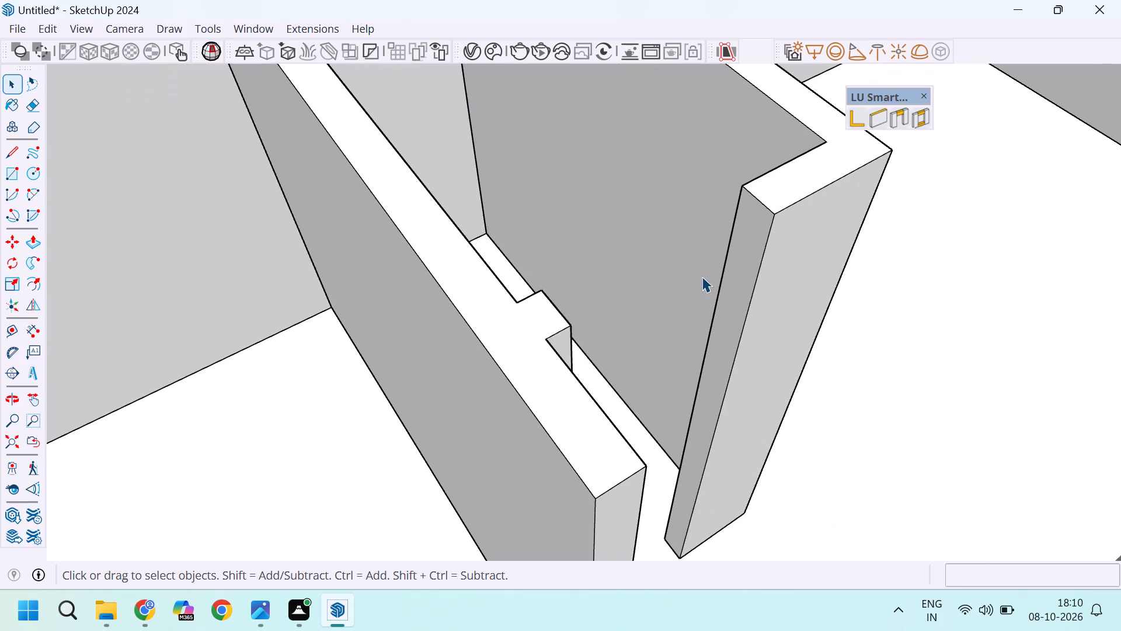
{"action": "scroll", "coordinate": [712, 321], "scroll_direction": "down", "scroll_amount": 9}
{"action": "middle_click_drag", "start_coordinate": [760, 375], "coordinate": [355, 345]}
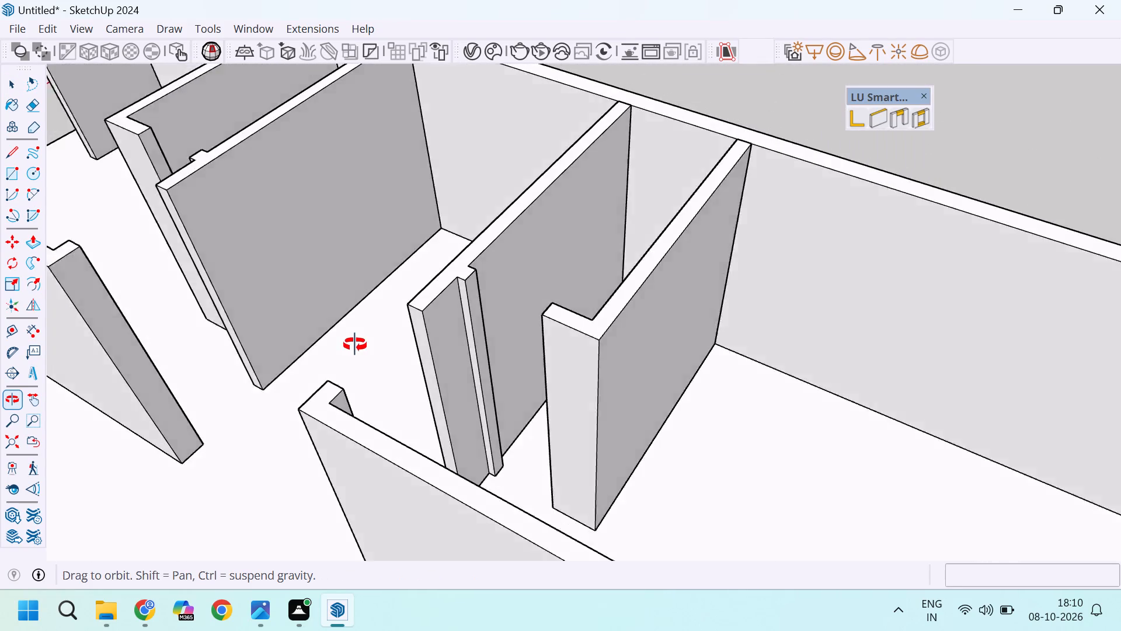
{"action": "middle_click_drag", "start_coordinate": [355, 345], "coordinate": [653, 344]}
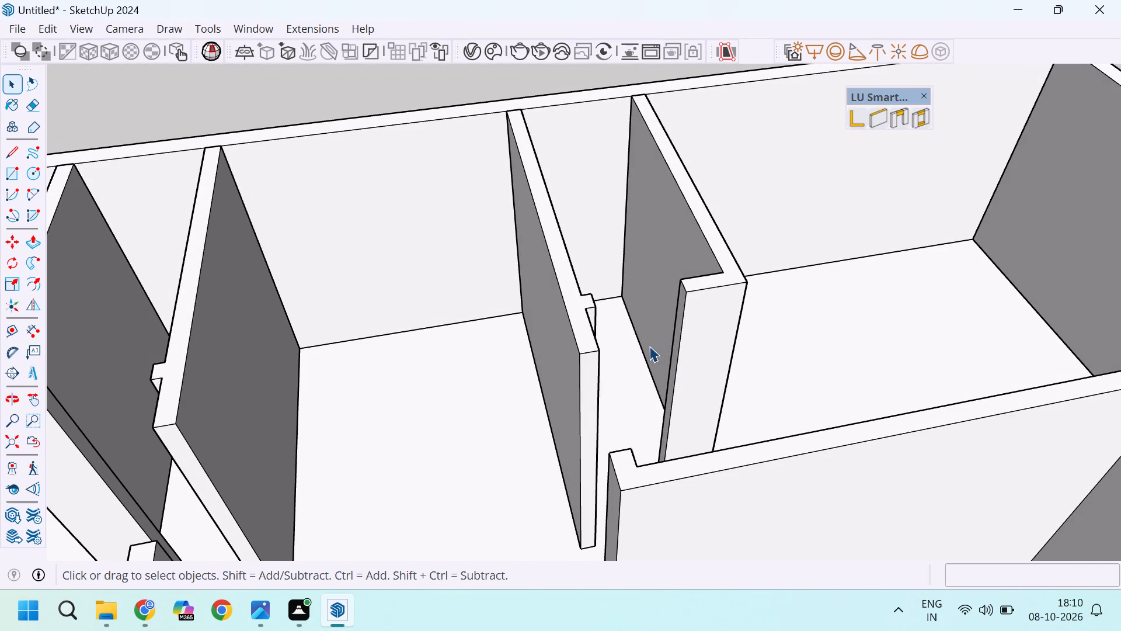
{"action": "scroll", "coordinate": [688, 315], "scroll_direction": "down", "scroll_amount": 4}
{"action": "scroll", "coordinate": [628, 353], "scroll_direction": "down", "scroll_amount": 10}
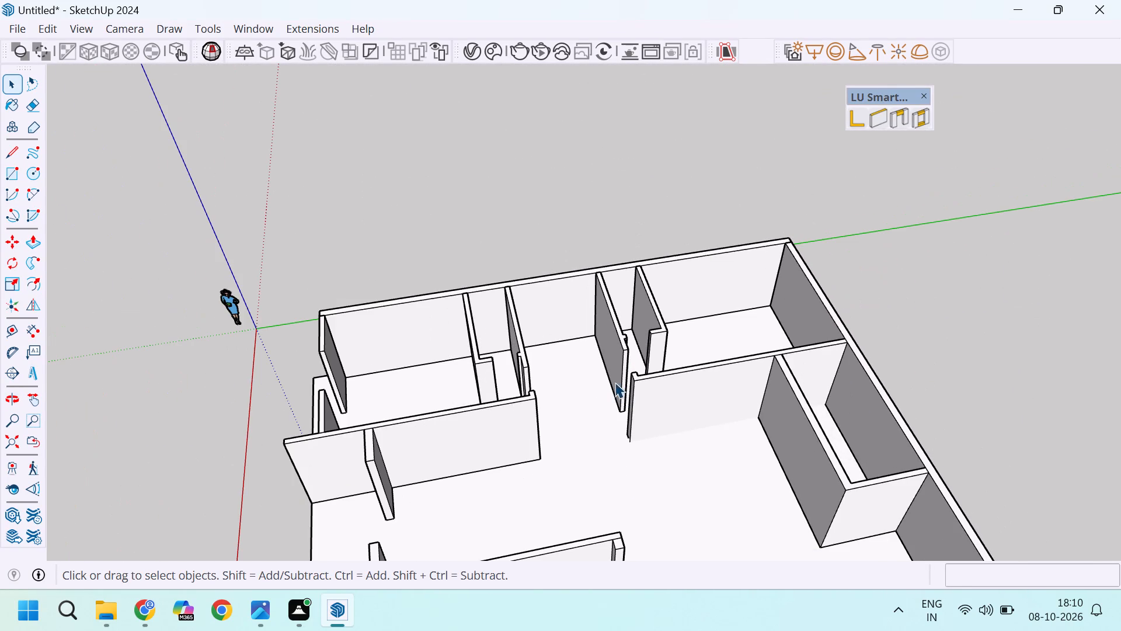
Using the SmartWall Door tool at 2133.6 mm height, create door openings in both gaps around the narrow room farther from the origin.
{"action": "left_click", "coordinate": [897, 113]}
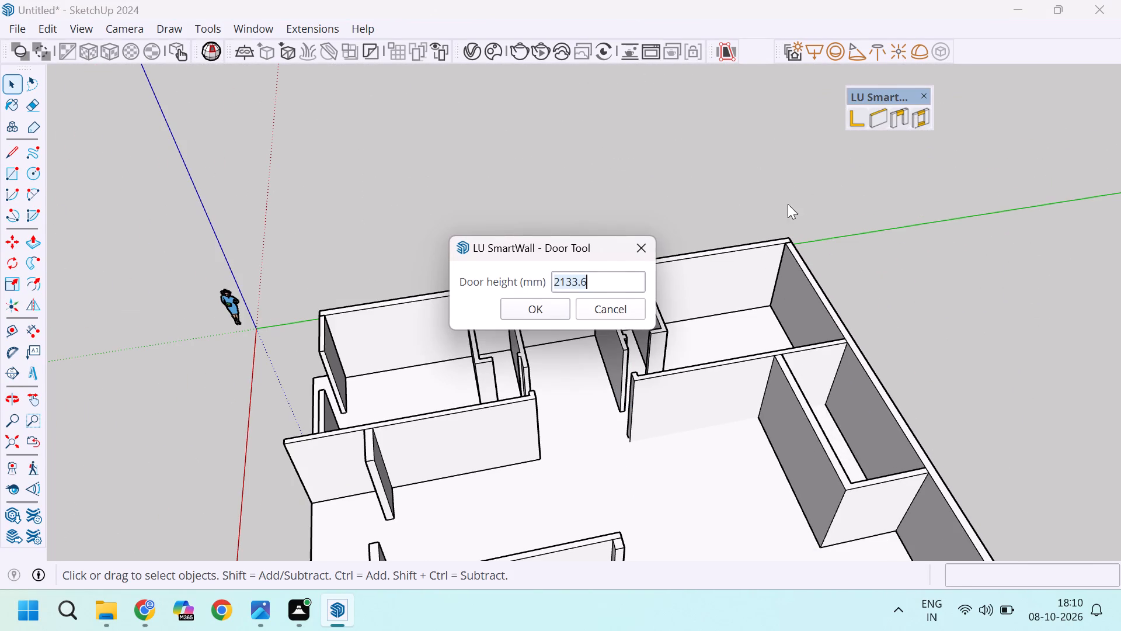
{"action": "left_click", "coordinate": [549, 305]}
{"action": "scroll", "coordinate": [671, 332], "scroll_direction": "up", "scroll_amount": 7}
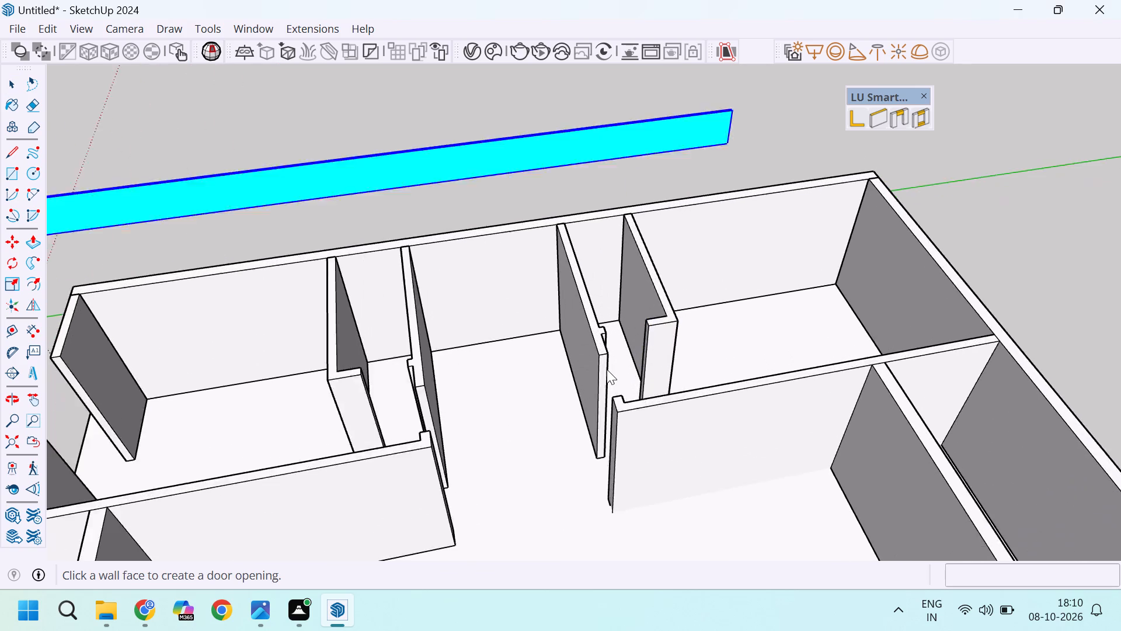
{"action": "scroll", "coordinate": [607, 369], "scroll_direction": "up", "scroll_amount": 3}
{"action": "left_click", "coordinate": [604, 371]}
{"action": "scroll", "coordinate": [648, 326], "scroll_direction": "up", "scroll_amount": 9}
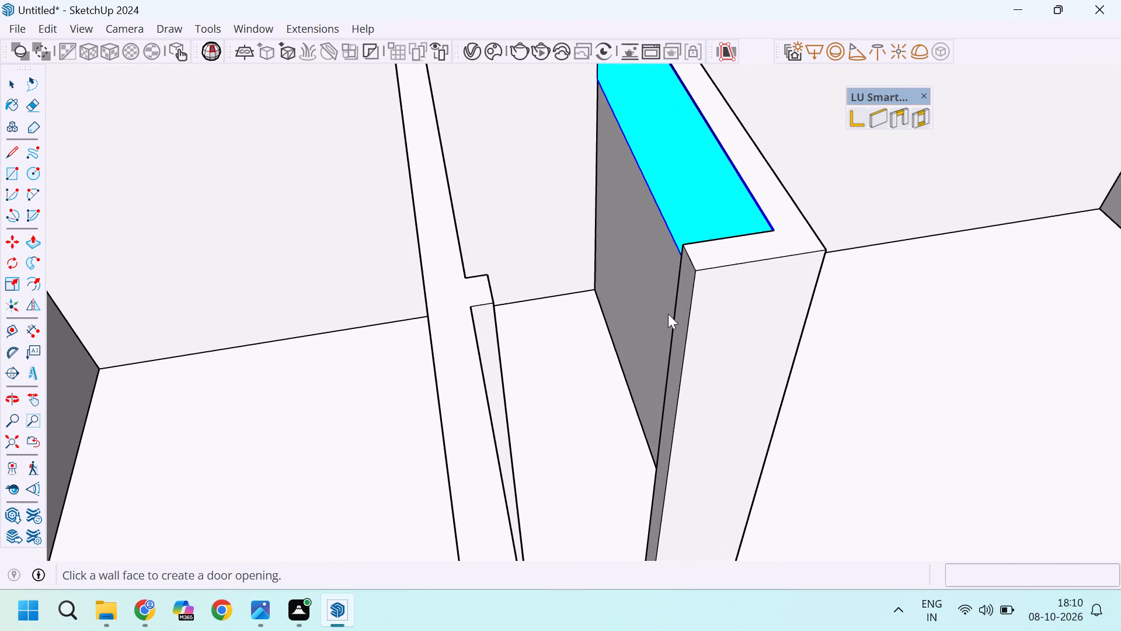
{"action": "left_click", "coordinate": [677, 302]}
Create door openings in both gaps around the narrow room nearer the origin, starting from the wall end faces.
{"action": "scroll", "coordinate": [741, 212], "scroll_direction": "down", "scroll_amount": 15}
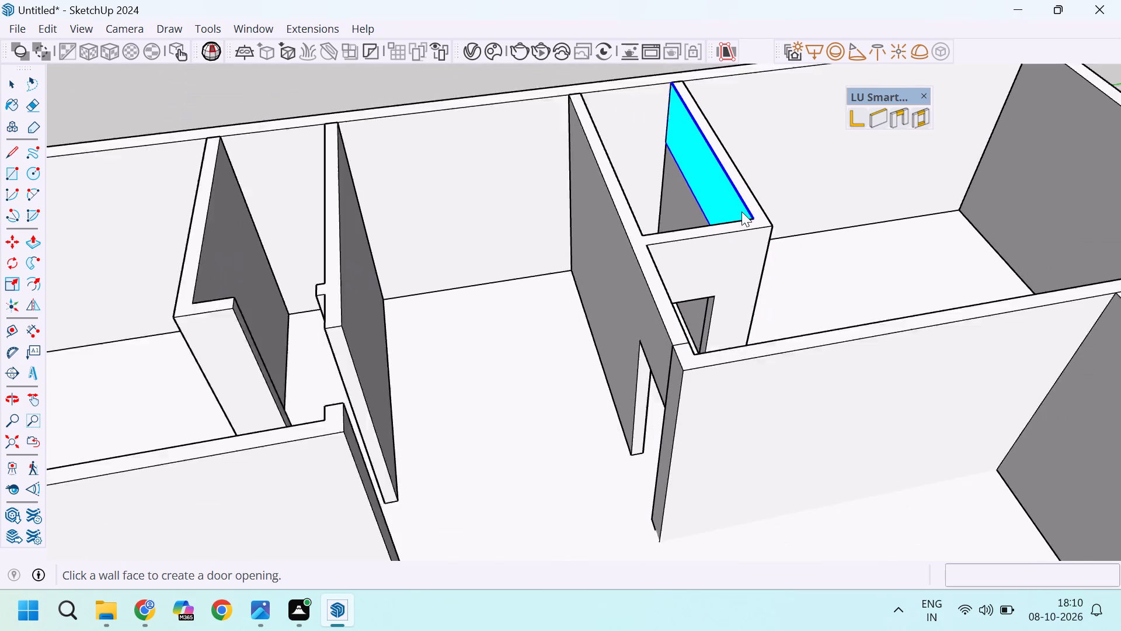
{"action": "scroll", "coordinate": [741, 212], "scroll_direction": "down", "scroll_amount": 1}
{"action": "scroll", "coordinate": [398, 258], "scroll_direction": "up", "scroll_amount": 10}
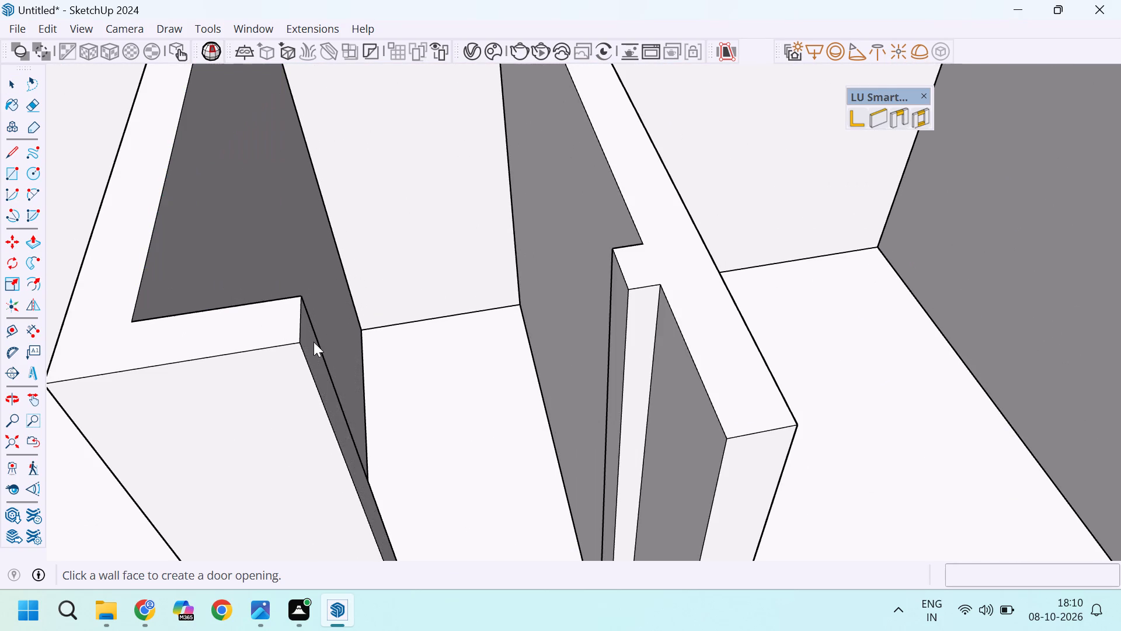
{"action": "left_click", "coordinate": [314, 342]}
{"action": "scroll", "coordinate": [734, 208], "scroll_direction": "down", "scroll_amount": 13}
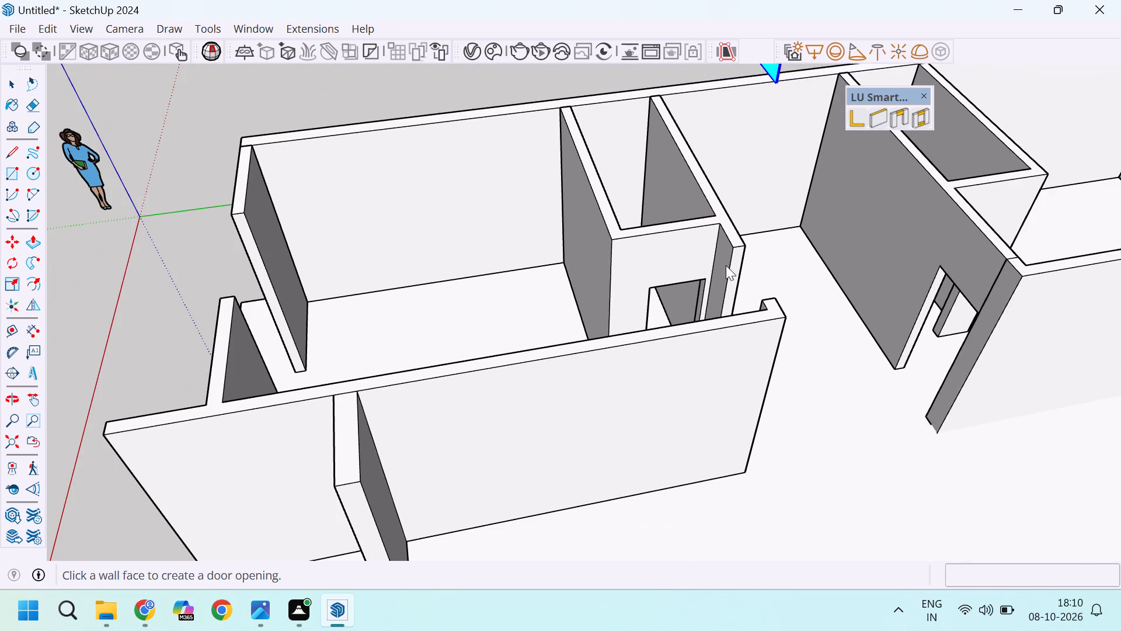
{"action": "scroll", "coordinate": [736, 286], "scroll_direction": "up", "scroll_amount": 5}
{"action": "left_click", "coordinate": [736, 286]}
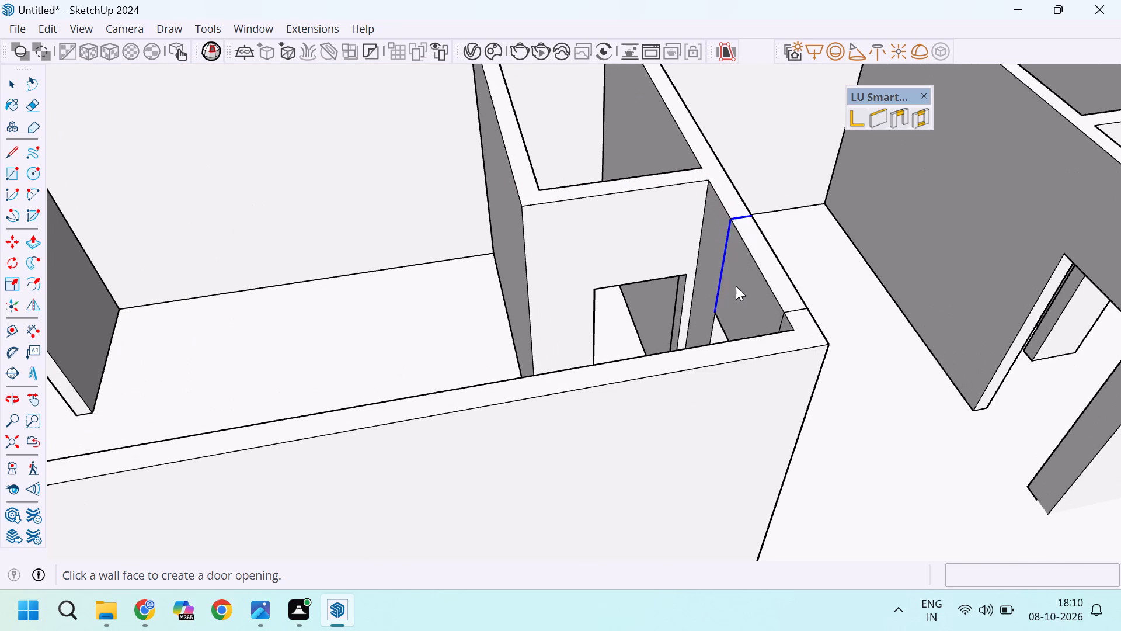
Create door openings from the small room's partition end and from the short return of the freestanding L-shaped wall.
{"action": "scroll", "coordinate": [596, 215], "scroll_direction": "down", "scroll_amount": 12}
{"action": "scroll", "coordinate": [728, 256], "scroll_direction": "down", "scroll_amount": 10}
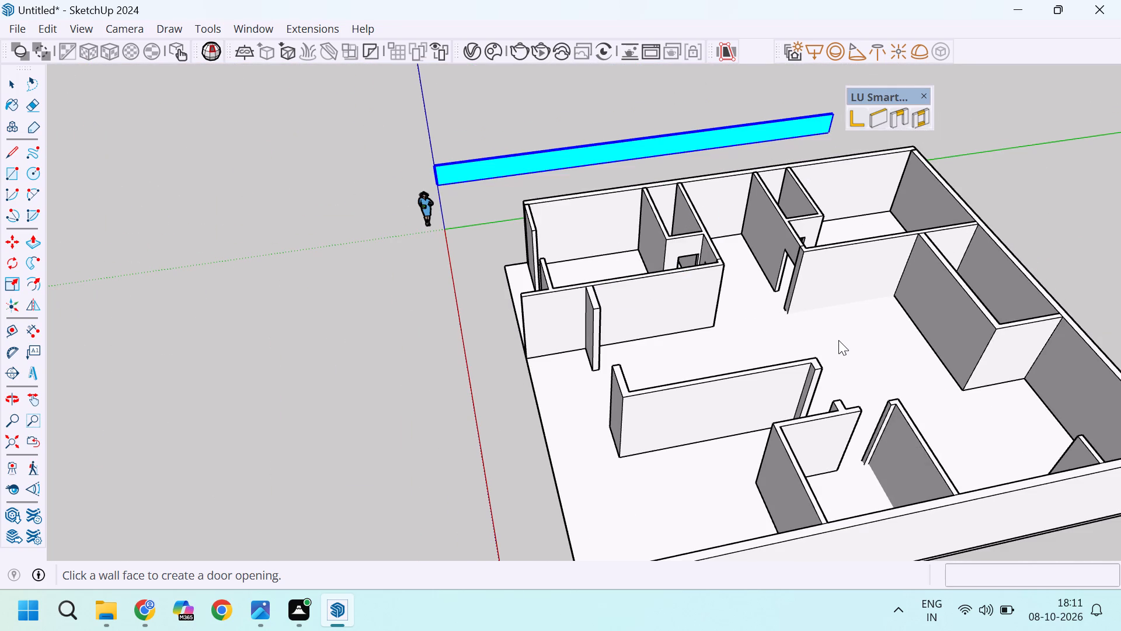
{"action": "scroll", "coordinate": [944, 402], "scroll_direction": "up", "scroll_amount": 4}
{"action": "scroll", "coordinate": [861, 425], "scroll_direction": "up", "scroll_amount": 7}
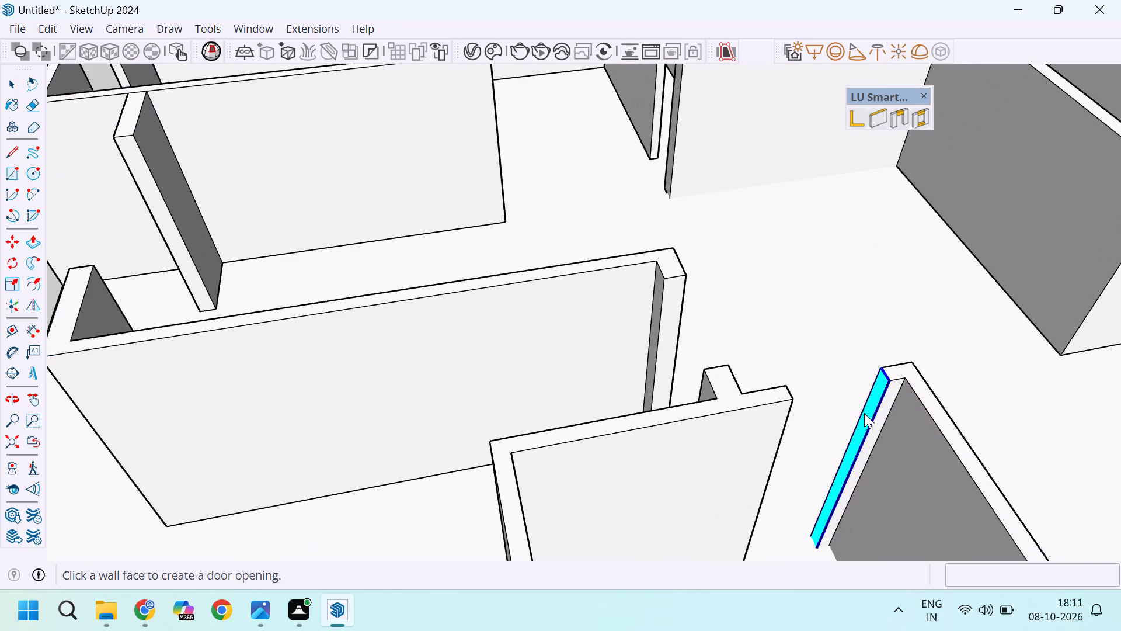
{"action": "middle_click_drag", "start_coordinate": [872, 394], "coordinate": [561, 380]}
{"action": "scroll", "coordinate": [868, 394], "scroll_direction": "up", "scroll_amount": 1}
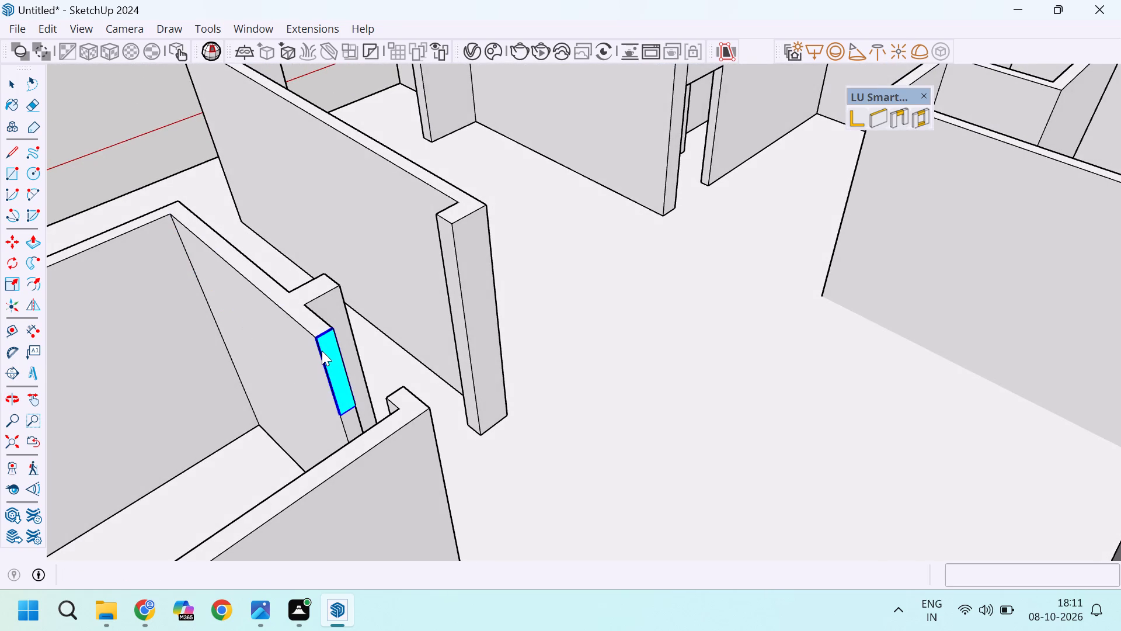
{"action": "left_click", "coordinate": [322, 351]}
{"action": "scroll", "coordinate": [527, 344], "scroll_direction": "down", "scroll_amount": 9}
{"action": "scroll", "coordinate": [496, 347], "scroll_direction": "up", "scroll_amount": 5}
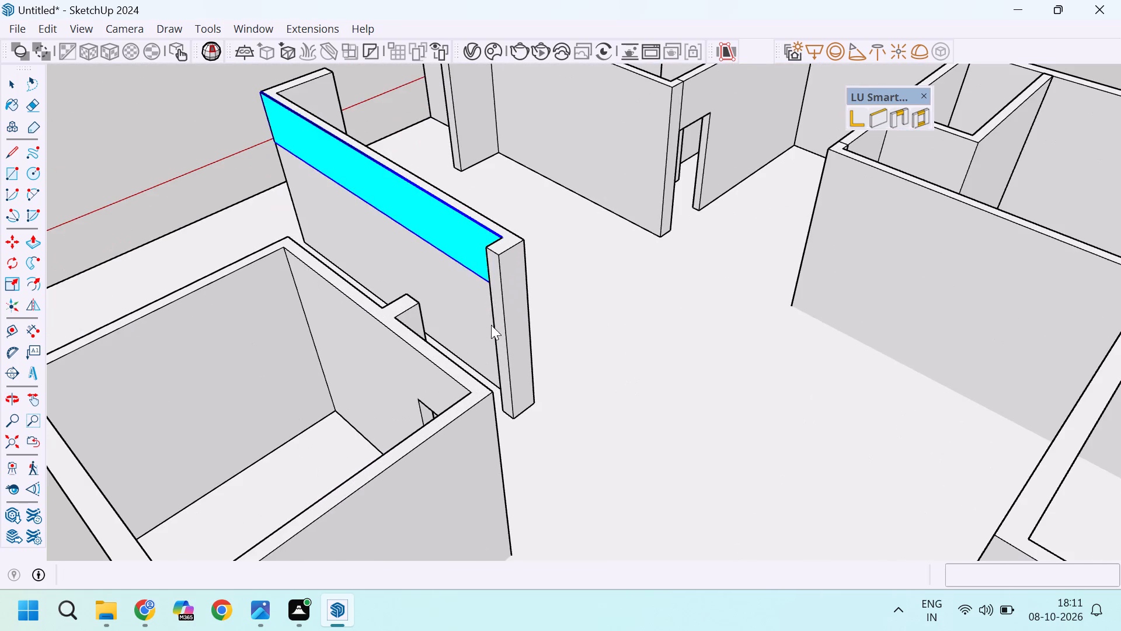
{"action": "left_click", "coordinate": [498, 282]}
Examine the whole model from above and below, including the wall pieces hanging beneath the floor slab.
{"action": "scroll", "coordinate": [697, 320], "scroll_direction": "down", "scroll_amount": 16}
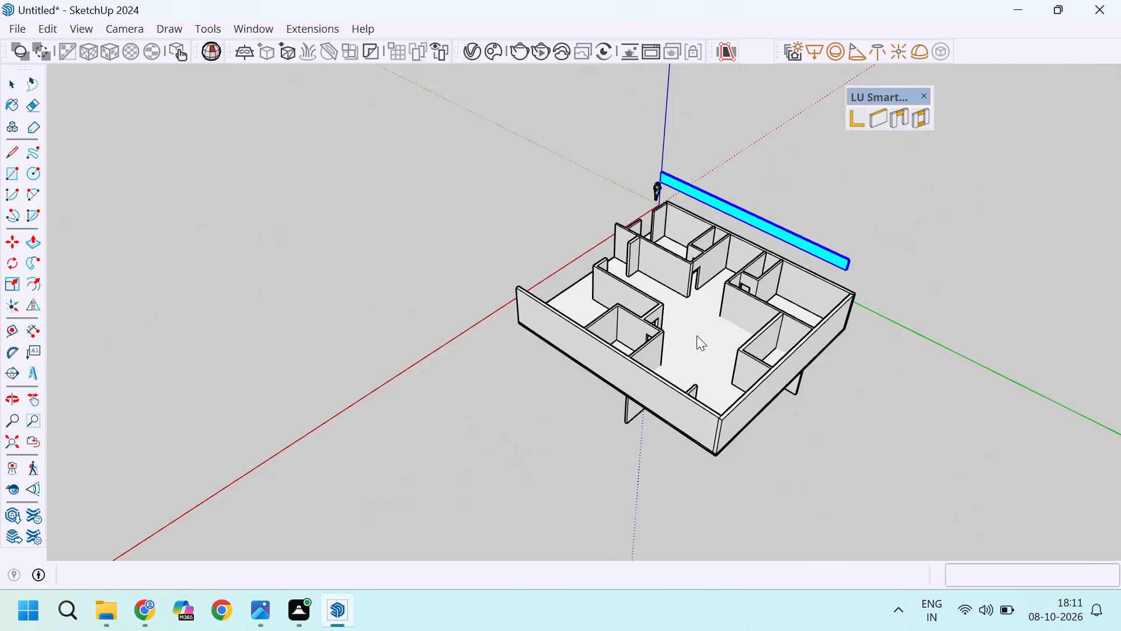
{"action": "scroll", "coordinate": [685, 377], "scroll_direction": "up", "scroll_amount": 4}
{"action": "middle_click_drag", "start_coordinate": [635, 356], "coordinate": [788, 208]}
{"action": "middle_click_drag", "start_coordinate": [706, 359], "coordinate": [705, 359]}
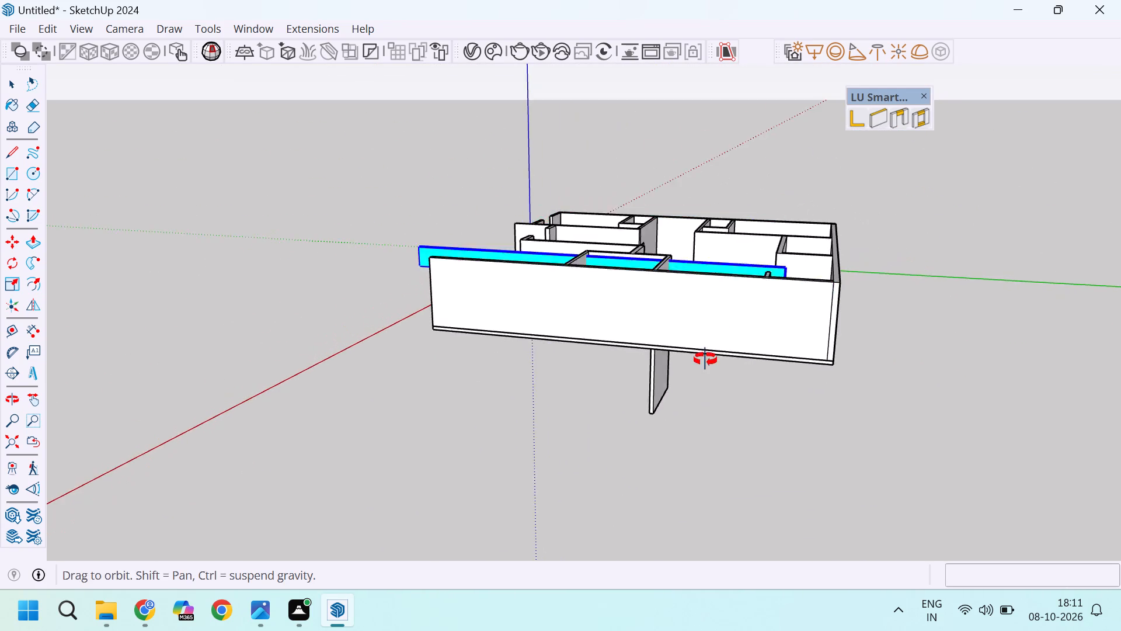
{"action": "middle_click_drag", "start_coordinate": [705, 359], "coordinate": [831, 235]}
{"action": "middle_click_drag", "start_coordinate": [709, 306], "coordinate": [650, 349]}
{"action": "scroll", "coordinate": [692, 349], "scroll_direction": "up", "scroll_amount": 4}
{"action": "middle_click_drag", "start_coordinate": [860, 348], "coordinate": [660, 309]}
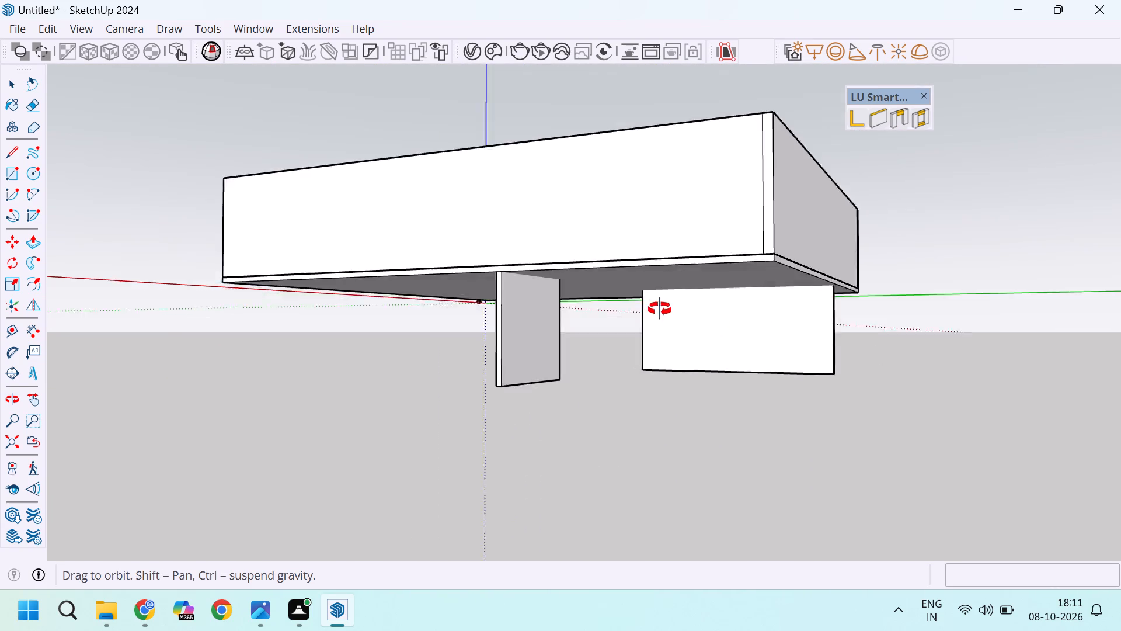
{"action": "middle_click_drag", "start_coordinate": [660, 309], "coordinate": [778, 403]}
{"action": "scroll", "coordinate": [779, 414], "scroll_direction": "down", "scroll_amount": 5}
{"action": "middle_click_drag", "start_coordinate": [640, 419], "coordinate": [721, 550]}
{"action": "scroll", "coordinate": [715, 530], "scroll_direction": "up", "scroll_amount": 9}
{"action": "scroll", "coordinate": [620, 445], "scroll_direction": "down", "scroll_amount": 1}
{"action": "key", "text": "space"}
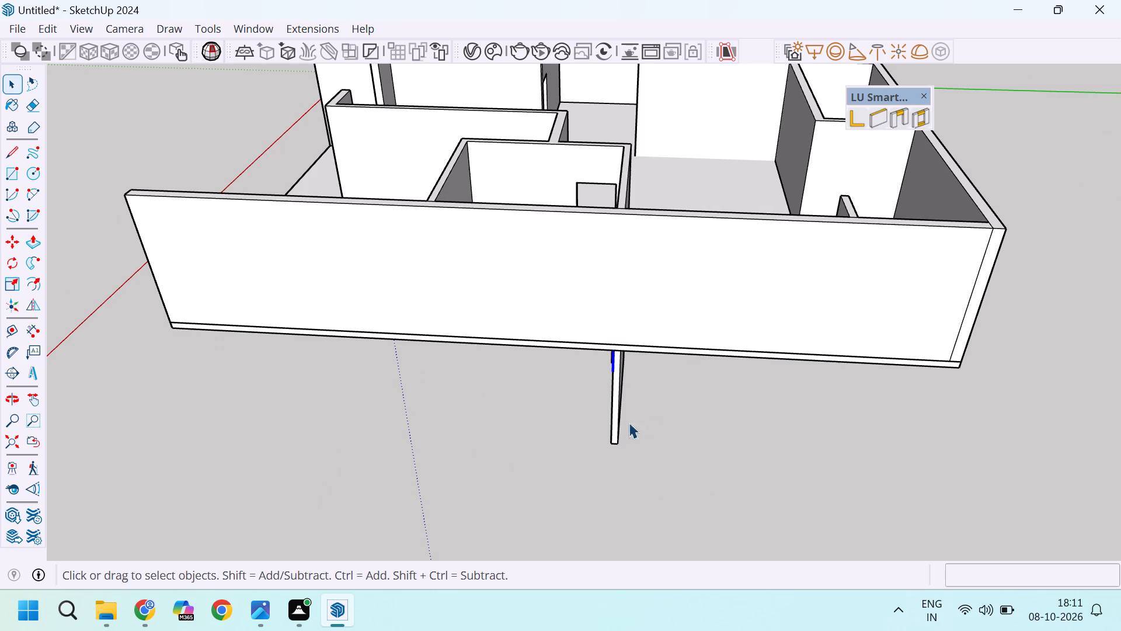
Push the bottom face of the narrow wall piece hanging below the slab 9' 6" up to the floor's underside.
{"action": "middle_click_drag", "start_coordinate": [649, 422], "coordinate": [586, 254]}
{"action": "scroll", "coordinate": [587, 306], "scroll_direction": "up", "scroll_amount": 4}
{"action": "middle_click_drag", "start_coordinate": [599, 331], "coordinate": [602, 259]}
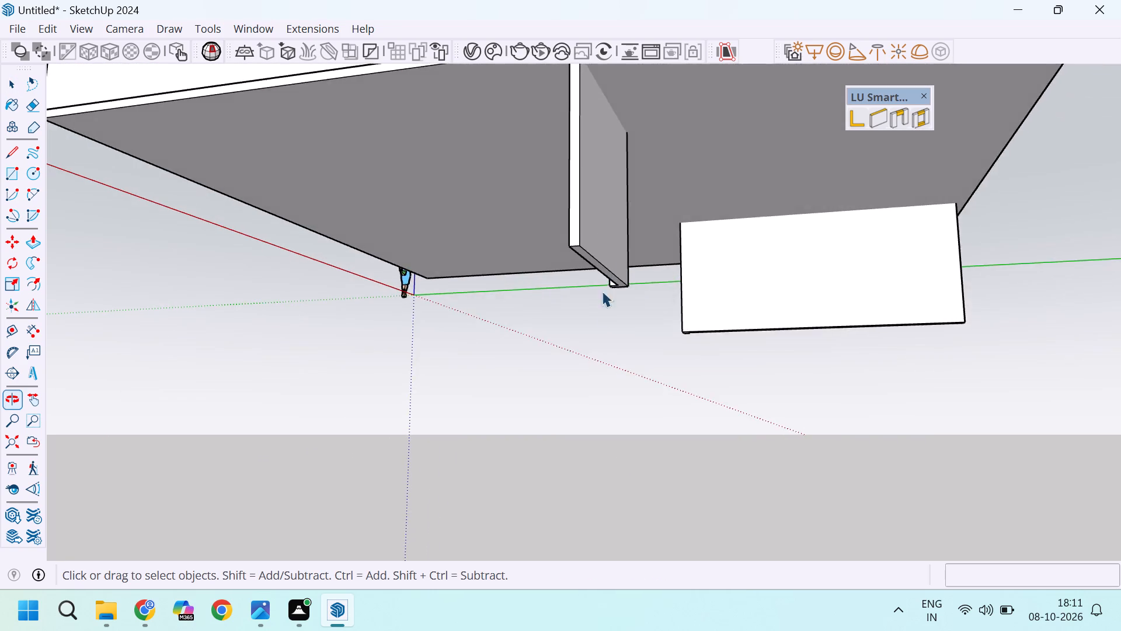
{"action": "scroll", "coordinate": [604, 318], "scroll_direction": "up", "scroll_amount": 3}
{"action": "scroll", "coordinate": [618, 305], "scroll_direction": "down", "scroll_amount": 4}
{"action": "scroll", "coordinate": [624, 298], "scroll_direction": "up", "scroll_amount": 4}
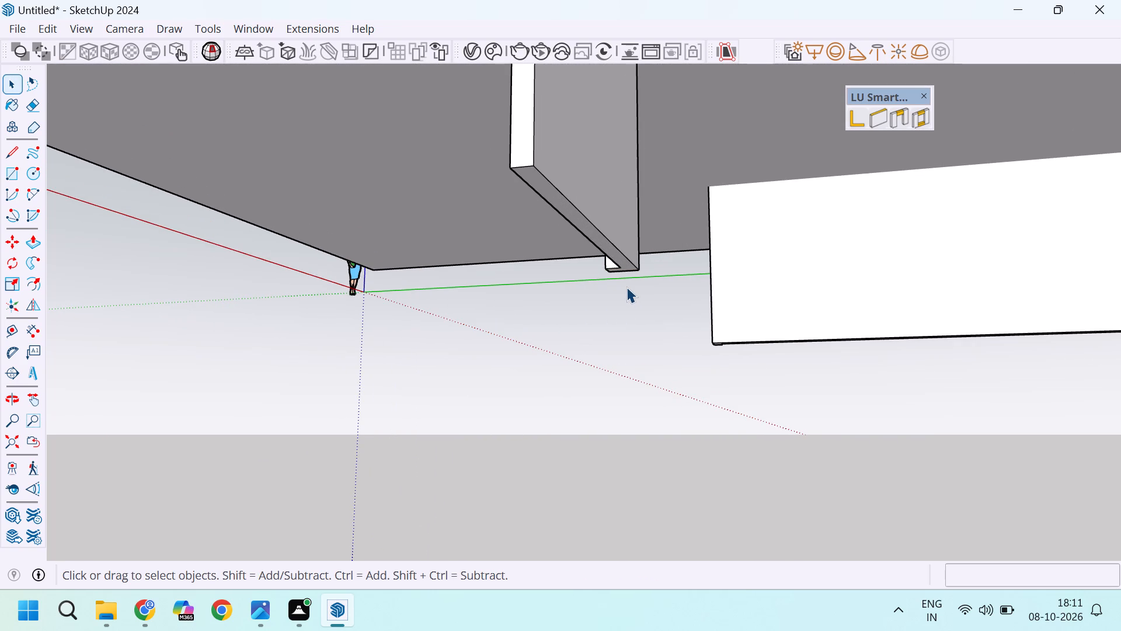
{"action": "key", "text": "p"}
{"action": "left_click", "coordinate": [619, 251]}
{"action": "scroll", "coordinate": [608, 213], "scroll_direction": "down", "scroll_amount": 7}
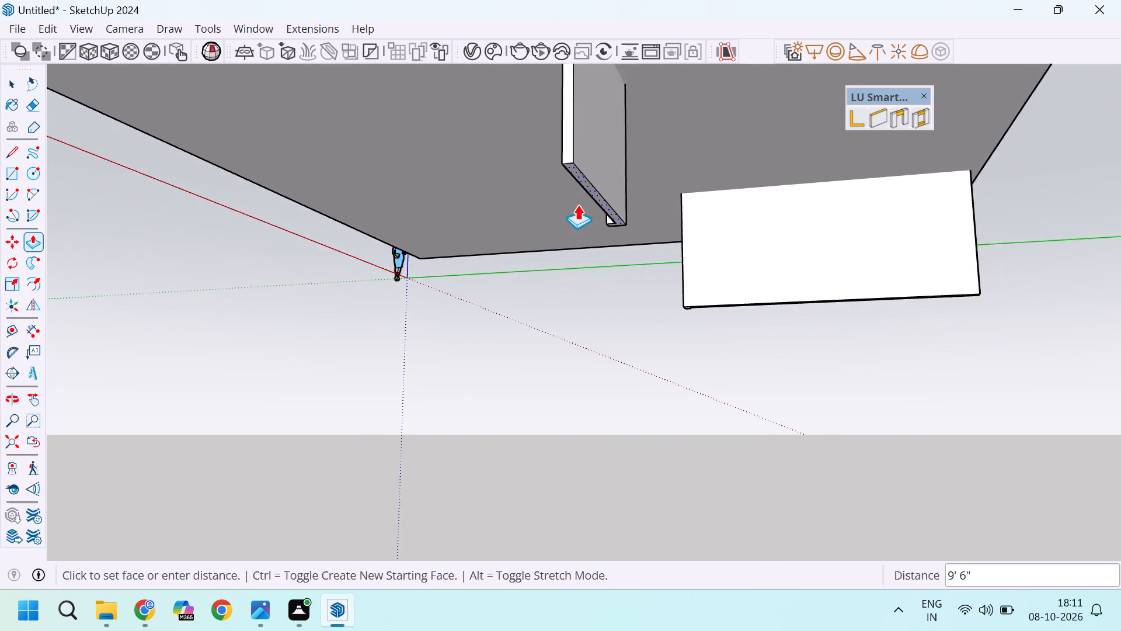
{"action": "scroll", "coordinate": [577, 204], "scroll_direction": "down", "scroll_amount": 7}
{"action": "scroll", "coordinate": [584, 136], "scroll_direction": "up", "scroll_amount": 14}
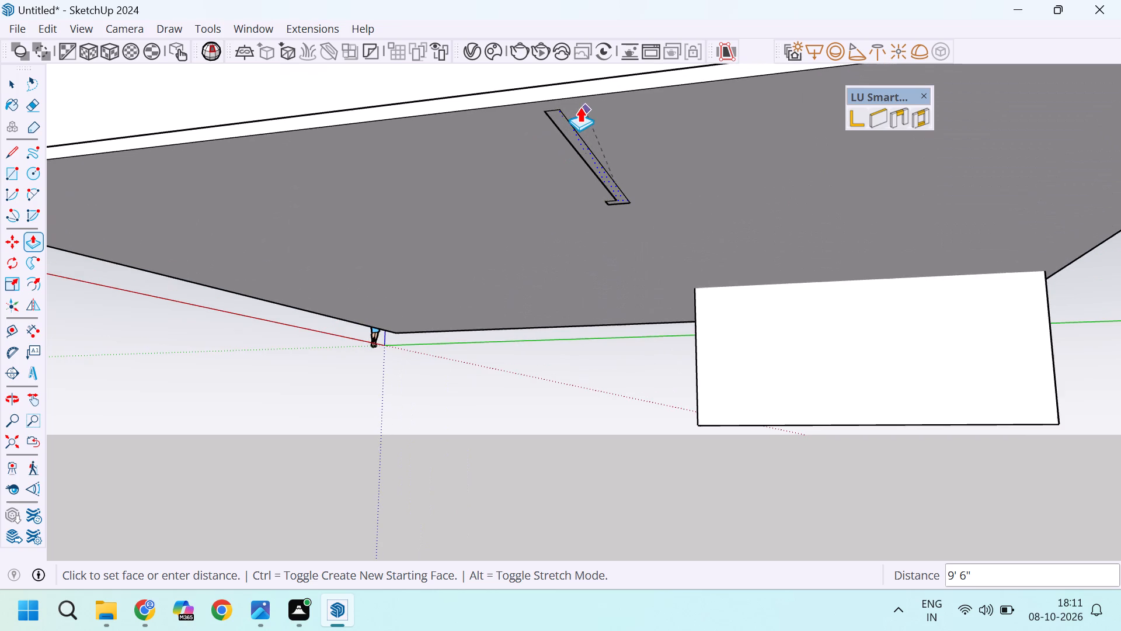
{"action": "left_click", "coordinate": [573, 106]}
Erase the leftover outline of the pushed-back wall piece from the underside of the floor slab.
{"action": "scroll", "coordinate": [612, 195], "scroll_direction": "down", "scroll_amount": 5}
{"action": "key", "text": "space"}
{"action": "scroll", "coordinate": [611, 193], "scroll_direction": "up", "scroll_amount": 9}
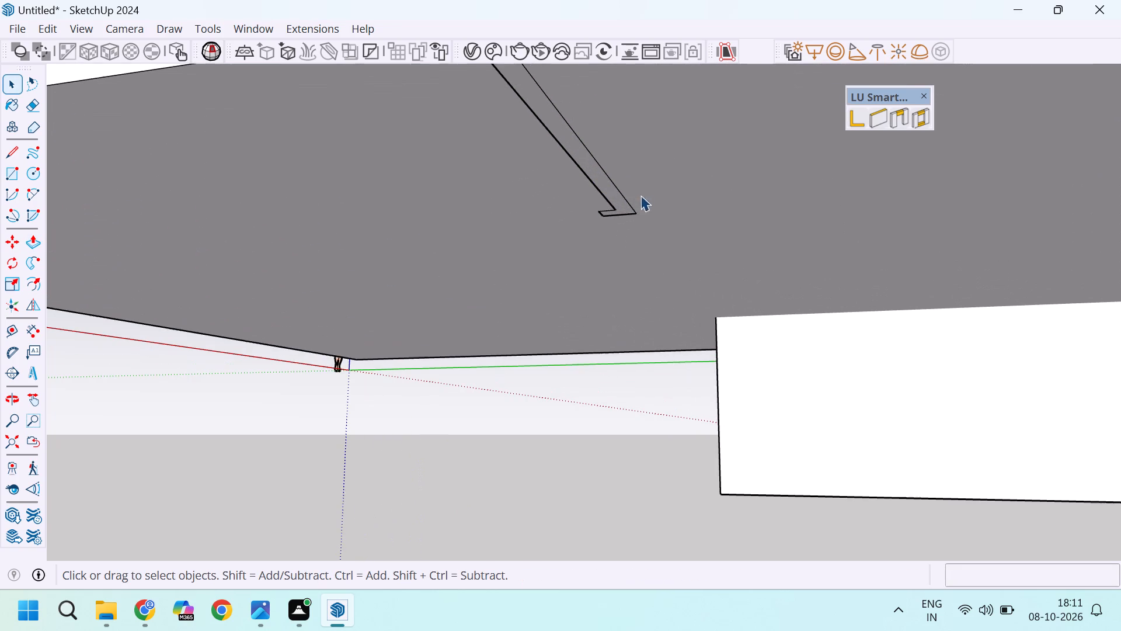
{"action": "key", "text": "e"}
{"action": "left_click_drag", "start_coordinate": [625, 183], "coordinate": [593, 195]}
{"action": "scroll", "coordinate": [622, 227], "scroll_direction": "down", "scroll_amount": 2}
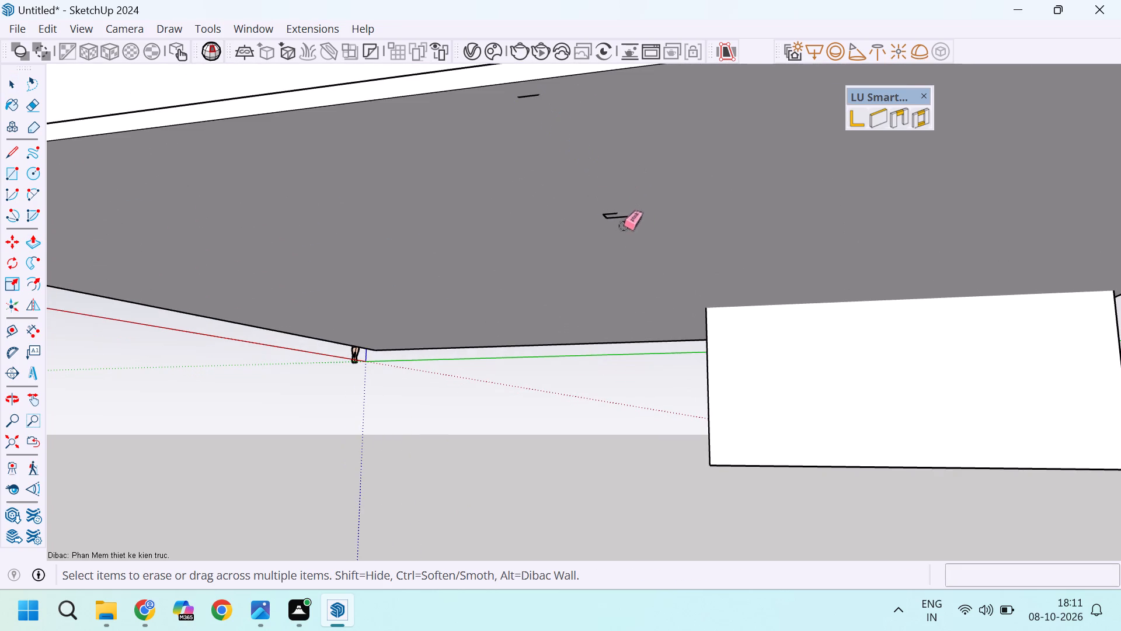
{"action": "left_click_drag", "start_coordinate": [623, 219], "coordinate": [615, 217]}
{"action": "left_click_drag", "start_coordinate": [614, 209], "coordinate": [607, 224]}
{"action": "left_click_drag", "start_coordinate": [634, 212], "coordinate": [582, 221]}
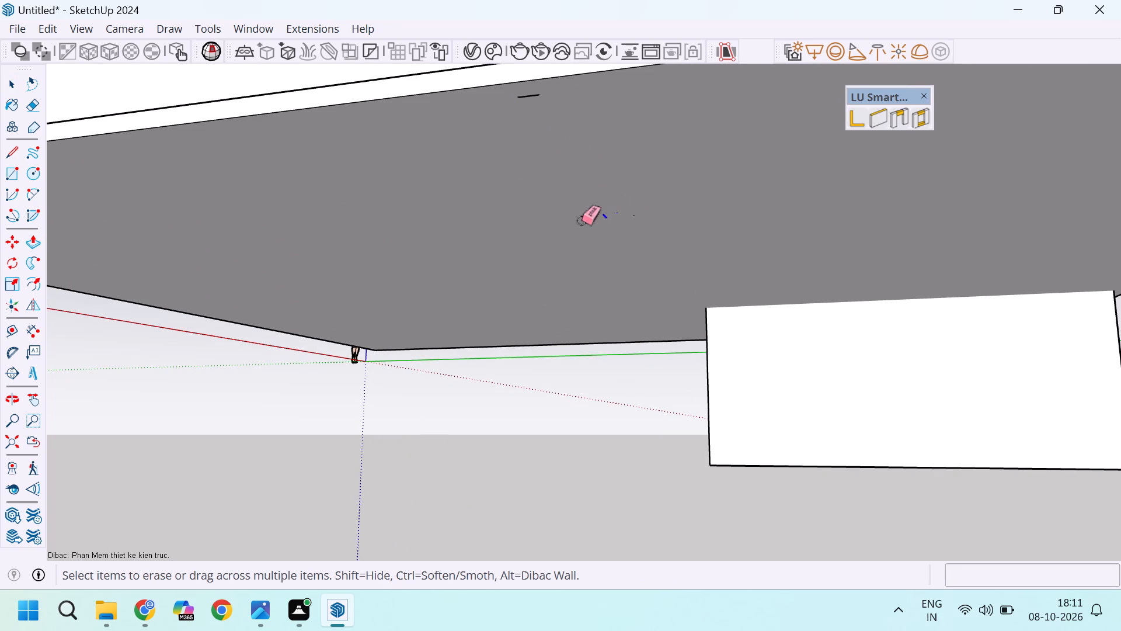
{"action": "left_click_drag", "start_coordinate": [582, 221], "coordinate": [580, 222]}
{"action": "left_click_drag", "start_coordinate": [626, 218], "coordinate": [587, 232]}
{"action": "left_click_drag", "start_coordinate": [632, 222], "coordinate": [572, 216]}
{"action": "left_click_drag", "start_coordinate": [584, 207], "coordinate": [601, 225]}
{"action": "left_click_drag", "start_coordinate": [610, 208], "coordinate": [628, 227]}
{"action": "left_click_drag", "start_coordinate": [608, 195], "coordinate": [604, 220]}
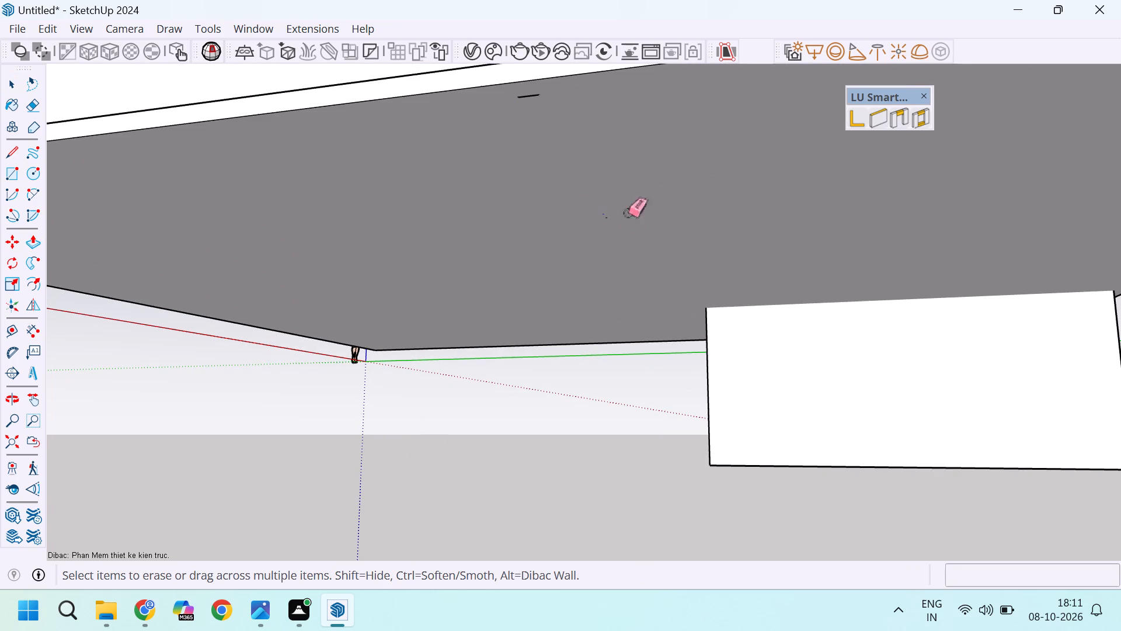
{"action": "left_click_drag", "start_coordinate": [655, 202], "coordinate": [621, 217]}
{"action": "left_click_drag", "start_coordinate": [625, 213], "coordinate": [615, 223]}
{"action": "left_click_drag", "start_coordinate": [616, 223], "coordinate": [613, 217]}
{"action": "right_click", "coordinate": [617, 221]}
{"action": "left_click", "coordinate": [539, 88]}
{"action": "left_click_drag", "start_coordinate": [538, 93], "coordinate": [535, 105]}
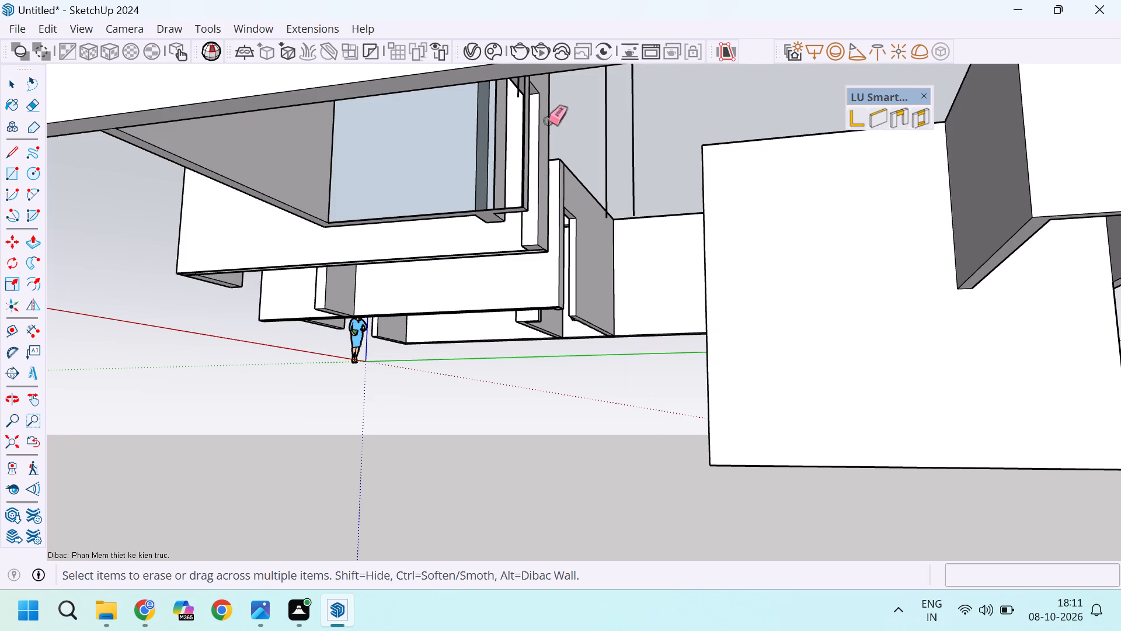
Undo the recent edits back to the intact small-room floor, with both wall pieces still hanging beneath the slab.
{"action": "key", "text": "ctrl+z"}
{"action": "scroll", "coordinate": [604, 214], "scroll_direction": "down", "scroll_amount": 4}
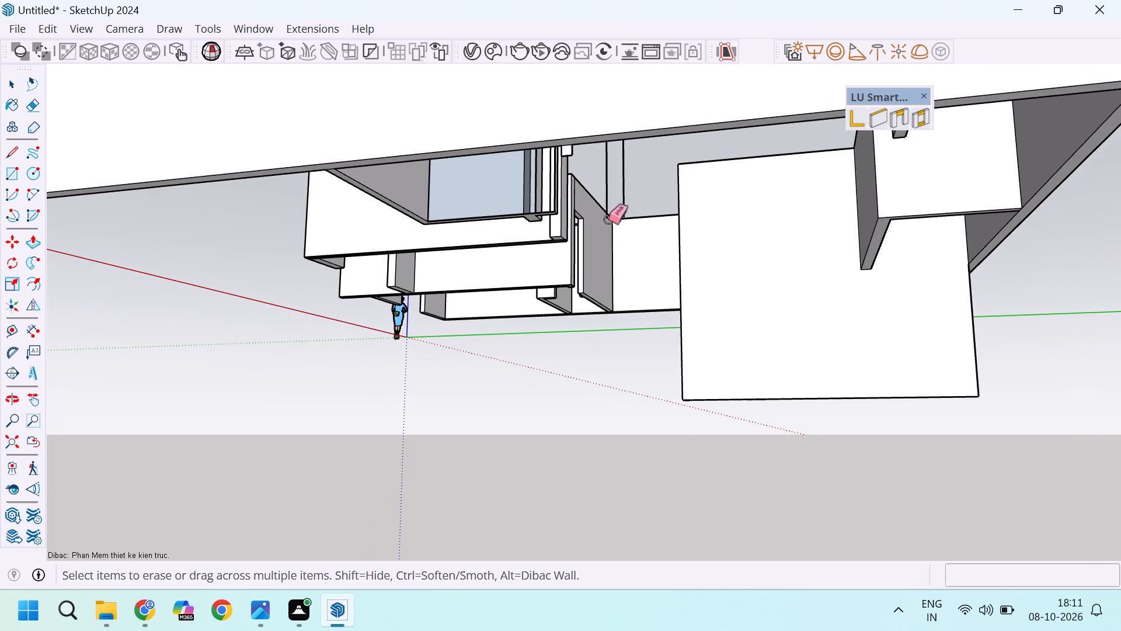
{"action": "key", "text": "ctrl+z"}
{"action": "scroll", "coordinate": [612, 241], "scroll_direction": "down", "scroll_amount": 10}
{"action": "key", "text": "space"}
{"action": "middle_click_drag", "start_coordinate": [604, 184], "coordinate": [648, 390]}
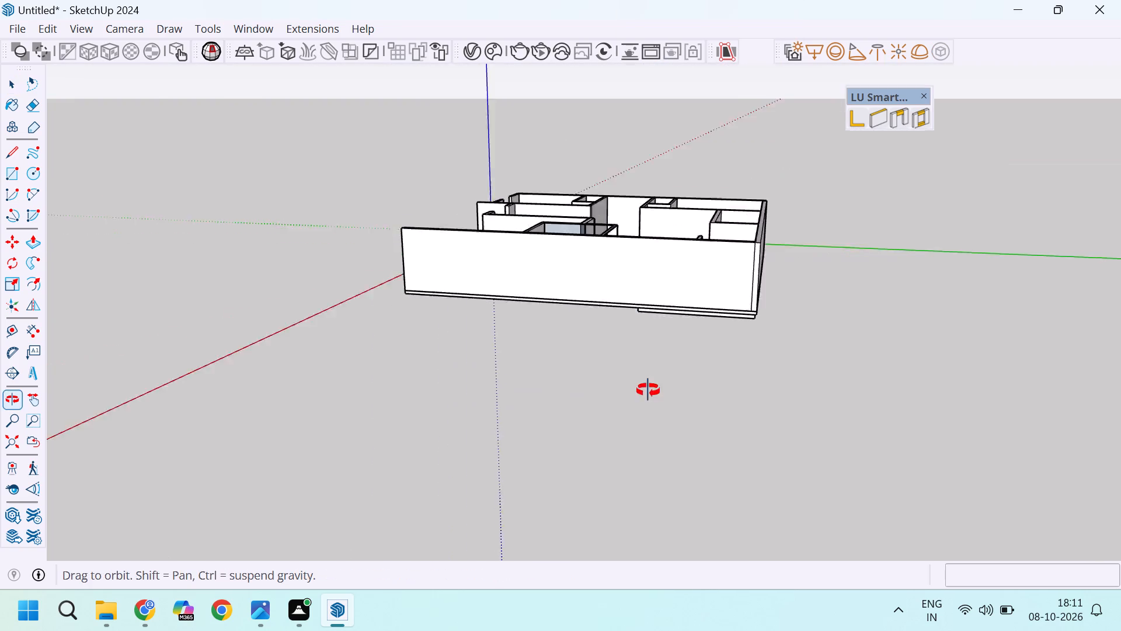
{"action": "middle_click_drag", "start_coordinate": [648, 390], "coordinate": [650, 397]}
{"action": "middle_click_drag", "start_coordinate": [640, 311], "coordinate": [663, 408]}
{"action": "key", "text": "ctrl+z"}
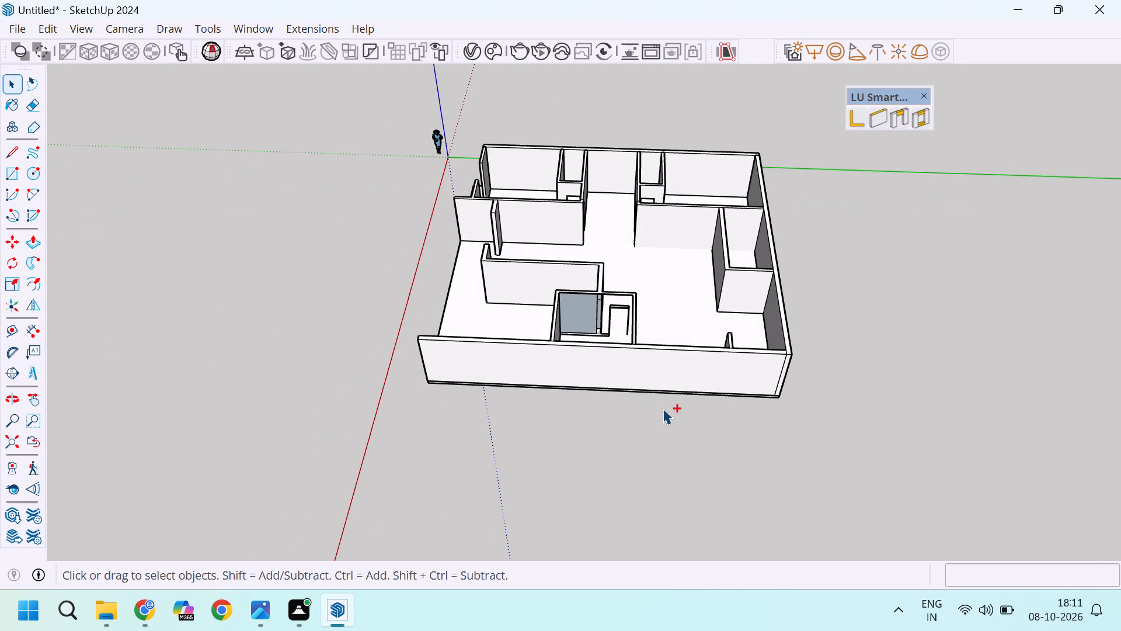
{"action": "key", "text": "ctrl+z"}
{"action": "key", "text": "ctrl+z"}
{"action": "key", "text": "ctrl+z"}
{"action": "scroll", "coordinate": [624, 313], "scroll_direction": "up", "scroll_amount": 4, "text": "ctrl"}
{"action": "key", "text": "ctrl+z"}
{"action": "key", "text": "ctrl+z"}
{"action": "key", "text": "ctrl+z"}
{"action": "key", "text": "ctrl+z"}
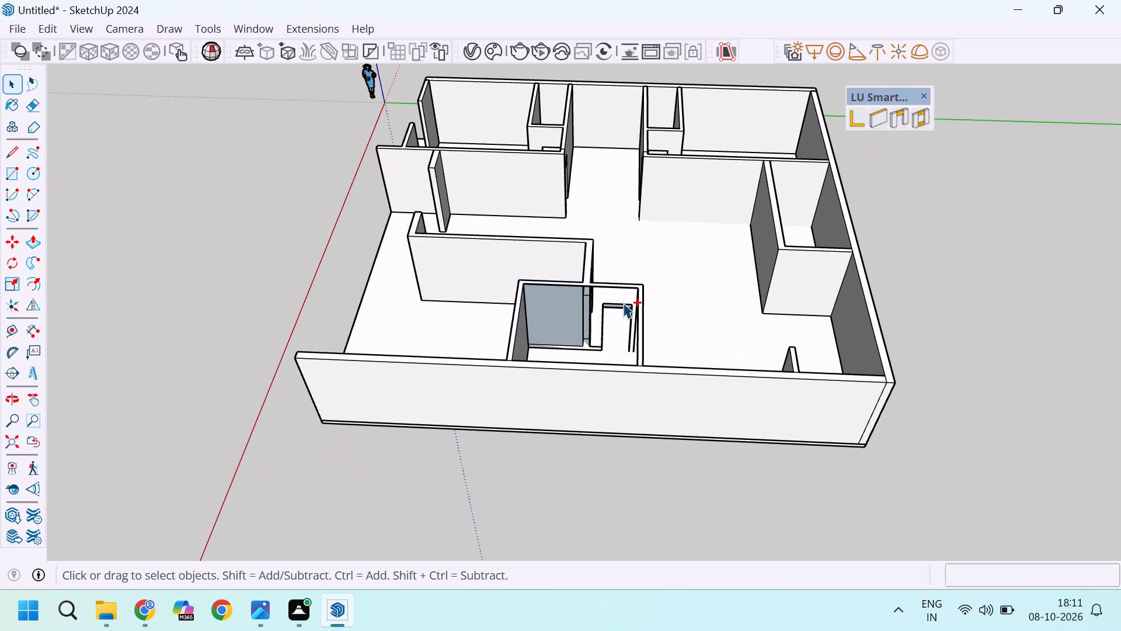
{"action": "key", "text": "ctrl+z"}
{"action": "key", "text": "ctrl+z"}
{"action": "key", "text": "ctrl+z"}
{"action": "key", "text": "ctrl+z"}
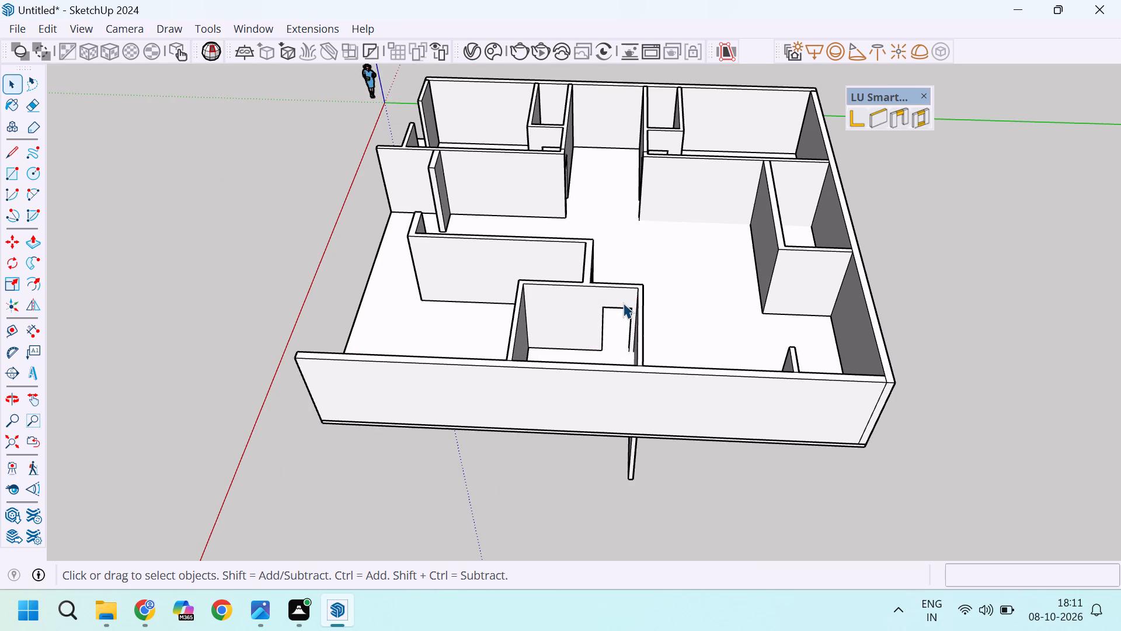
Push the bottom face of the narrow wall piece hanging beneath the slab up 10' with Push/Pull.
{"action": "key", "text": "space"}
{"action": "middle_click_drag", "start_coordinate": [628, 459], "coordinate": [645, 372]}
{"action": "scroll", "coordinate": [650, 448], "scroll_direction": "up", "scroll_amount": 4}
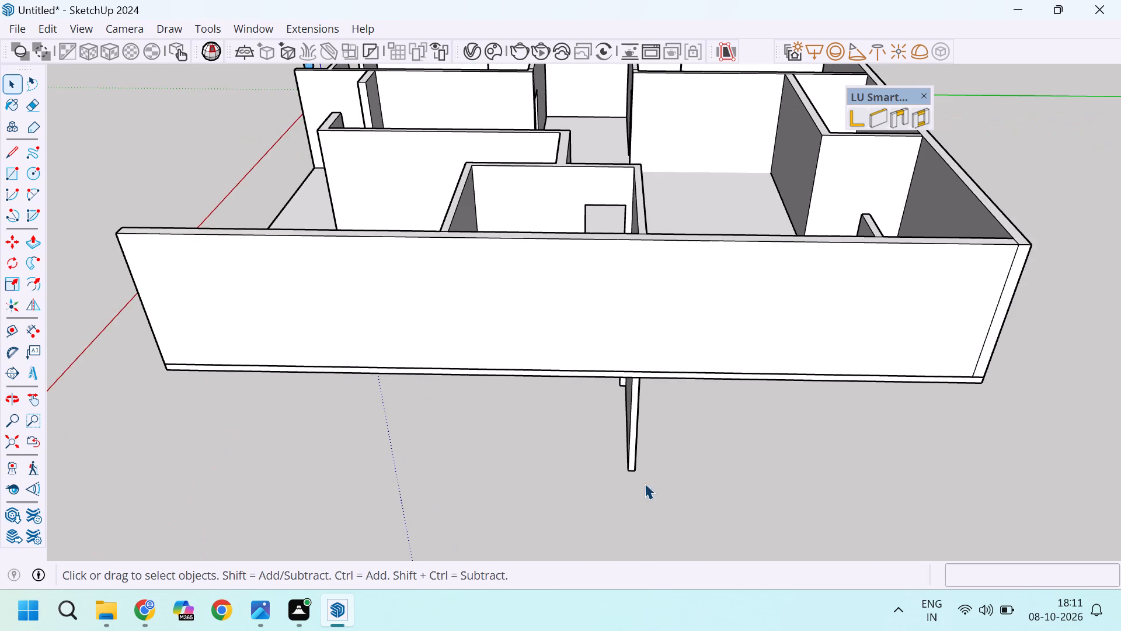
{"action": "middle_click_drag", "start_coordinate": [631, 484], "coordinate": [590, 271]}
{"action": "scroll", "coordinate": [590, 256], "scroll_direction": "up", "scroll_amount": 1}
{"action": "scroll", "coordinate": [628, 340], "scroll_direction": "up", "scroll_amount": 7}
{"action": "scroll", "coordinate": [617, 397], "scroll_direction": "down", "scroll_amount": 5}
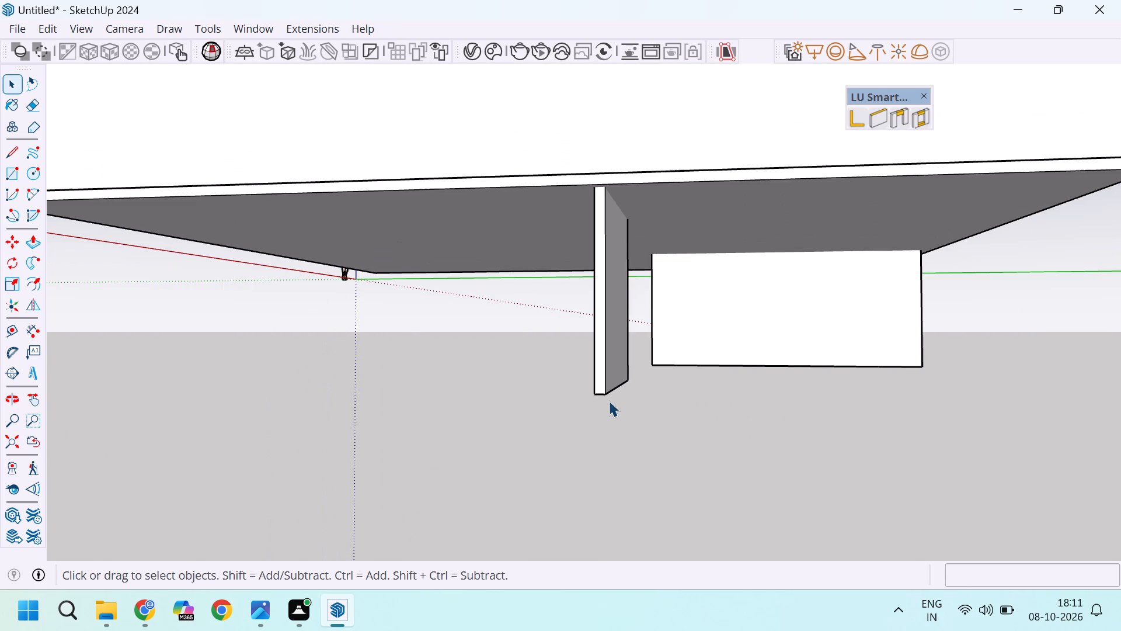
{"action": "middle_click_drag", "start_coordinate": [597, 399], "coordinate": [584, 366]}
{"action": "scroll", "coordinate": [620, 258], "scroll_direction": "down", "scroll_amount": 3}
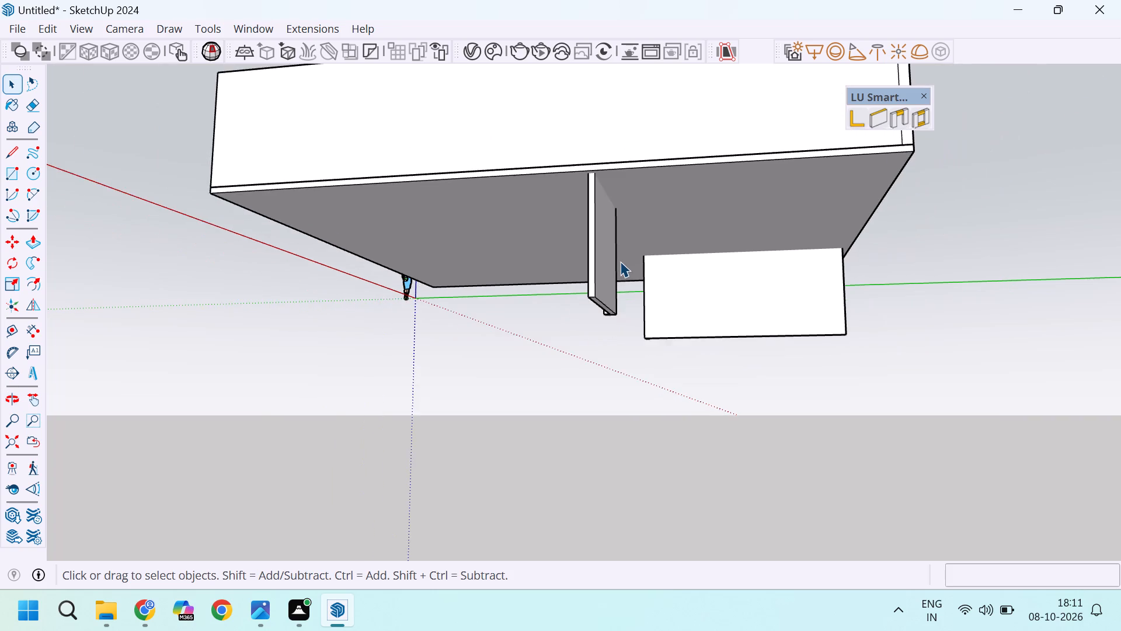
{"action": "scroll", "coordinate": [595, 309], "scroll_direction": "up", "scroll_amount": 5}
{"action": "key", "text": "p"}
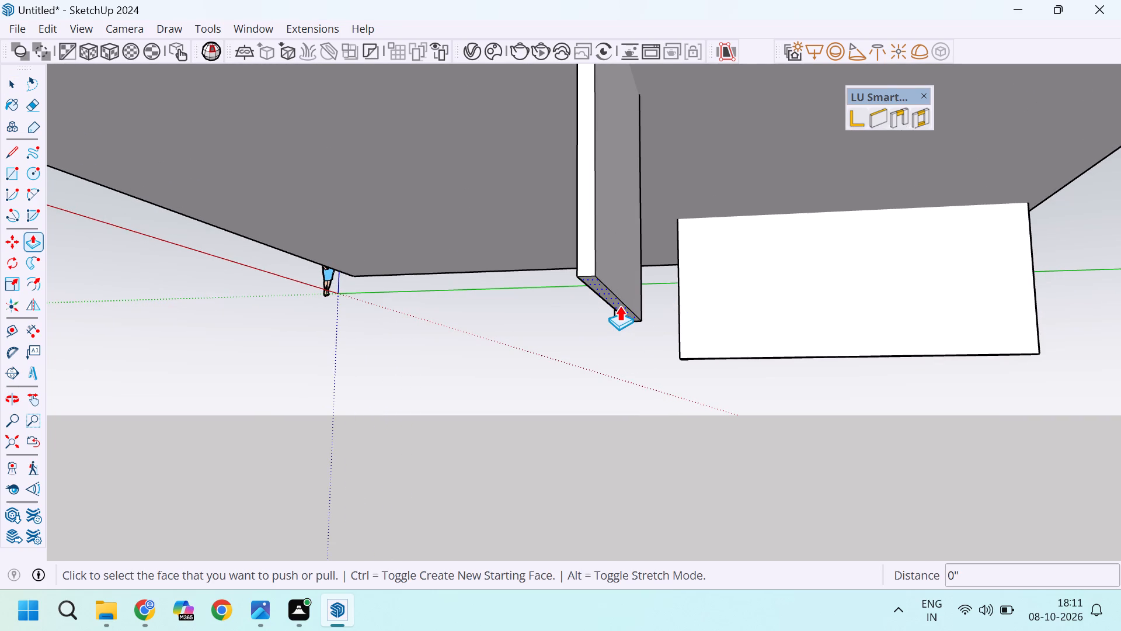
{"action": "left_click", "coordinate": [619, 306]}
{"action": "scroll", "coordinate": [621, 312], "scroll_direction": "down", "scroll_amount": 17}
{"action": "middle_click_drag", "start_coordinate": [612, 213], "coordinate": [639, 329]}
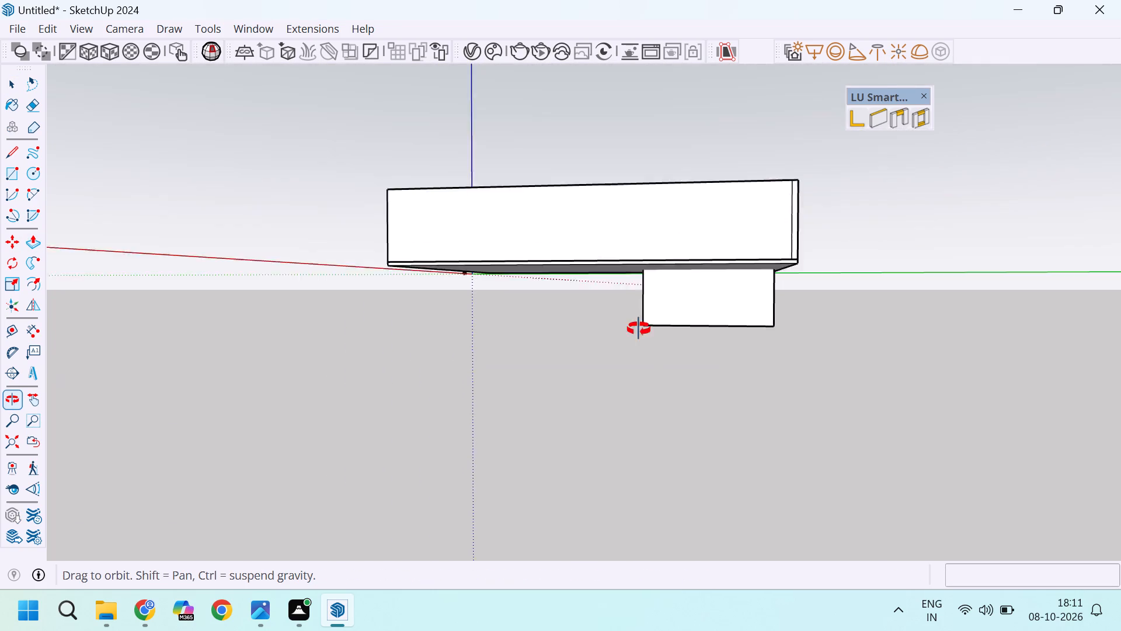
{"action": "middle_click_drag", "start_coordinate": [639, 329], "coordinate": [653, 442]}
{"action": "scroll", "coordinate": [656, 445], "scroll_direction": "up", "scroll_amount": 5}
{"action": "scroll", "coordinate": [643, 393], "scroll_direction": "up", "scroll_amount": 10}
{"action": "scroll", "coordinate": [631, 298], "scroll_direction": "up", "scroll_amount": 4}
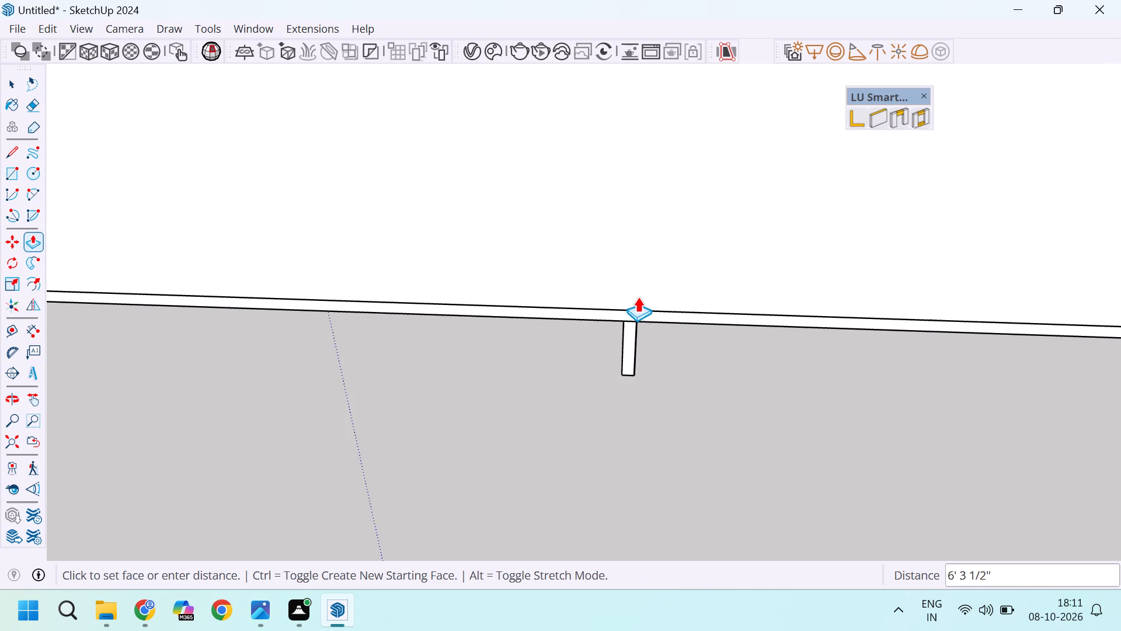
{"action": "left_click", "coordinate": [616, 315]}
{"action": "scroll", "coordinate": [616, 315], "scroll_direction": "down", "scroll_amount": 6}
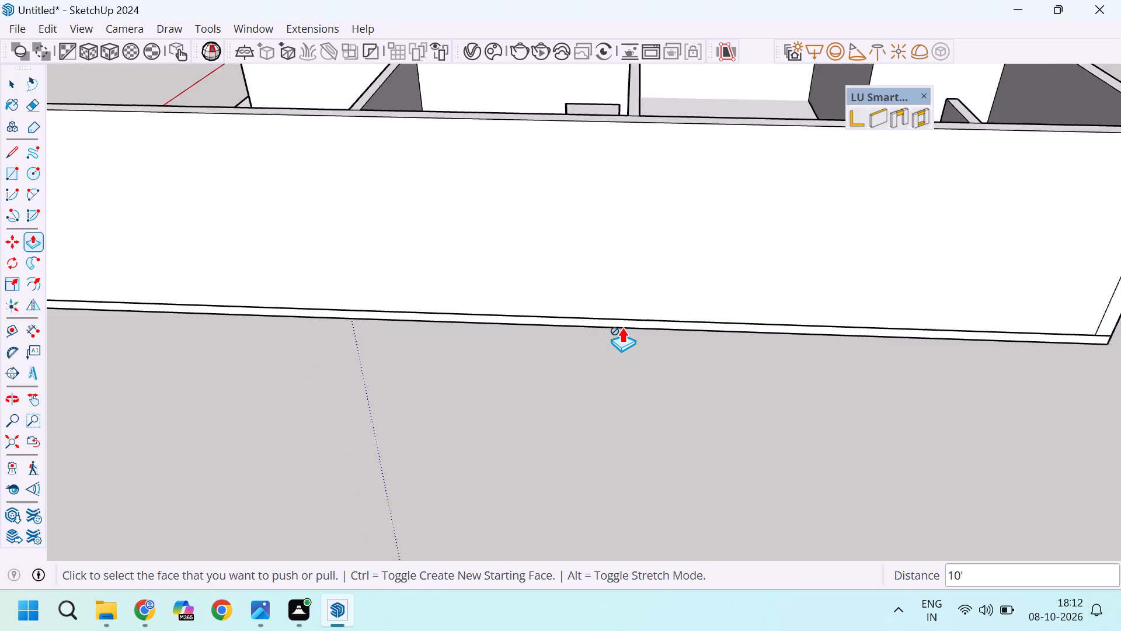
Push the bottom face of the wide wall piece hanging beneath the slab up 10' with Push/Pull.
{"action": "scroll", "coordinate": [622, 327], "scroll_direction": "down", "scroll_amount": 12}
{"action": "middle_click_drag", "start_coordinate": [692, 343], "coordinate": [553, 99]}
{"action": "scroll", "coordinate": [653, 344], "scroll_direction": "up", "scroll_amount": 5}
{"action": "scroll", "coordinate": [736, 307], "scroll_direction": "up", "scroll_amount": 2}
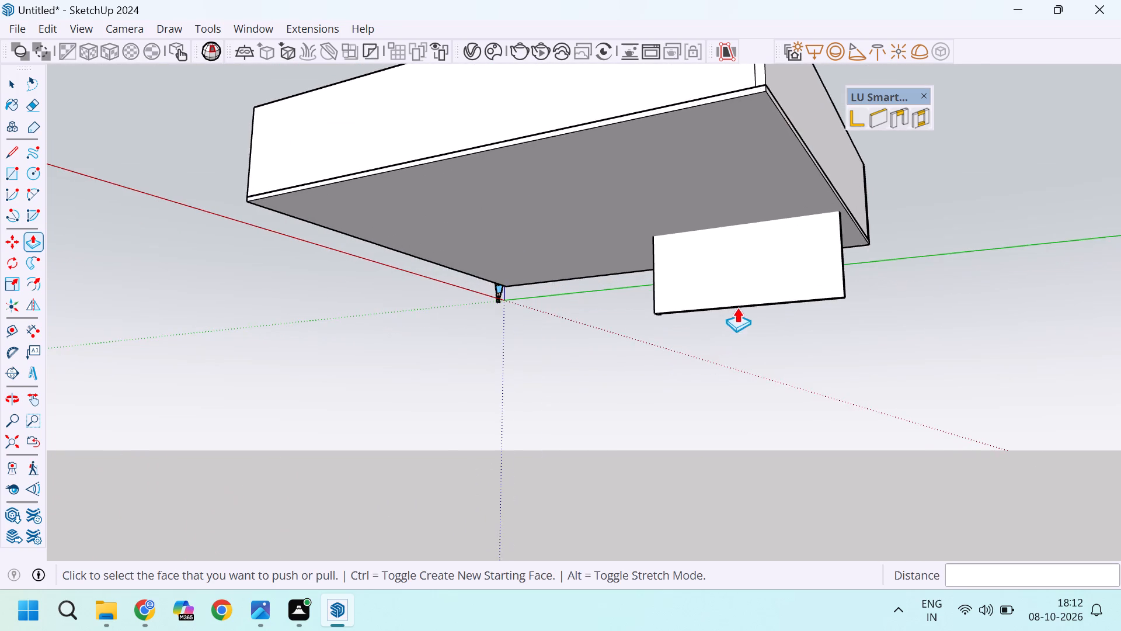
{"action": "scroll", "coordinate": [737, 307], "scroll_direction": "up", "scroll_amount": 2}
{"action": "scroll", "coordinate": [809, 296], "scroll_direction": "up", "scroll_amount": 17}
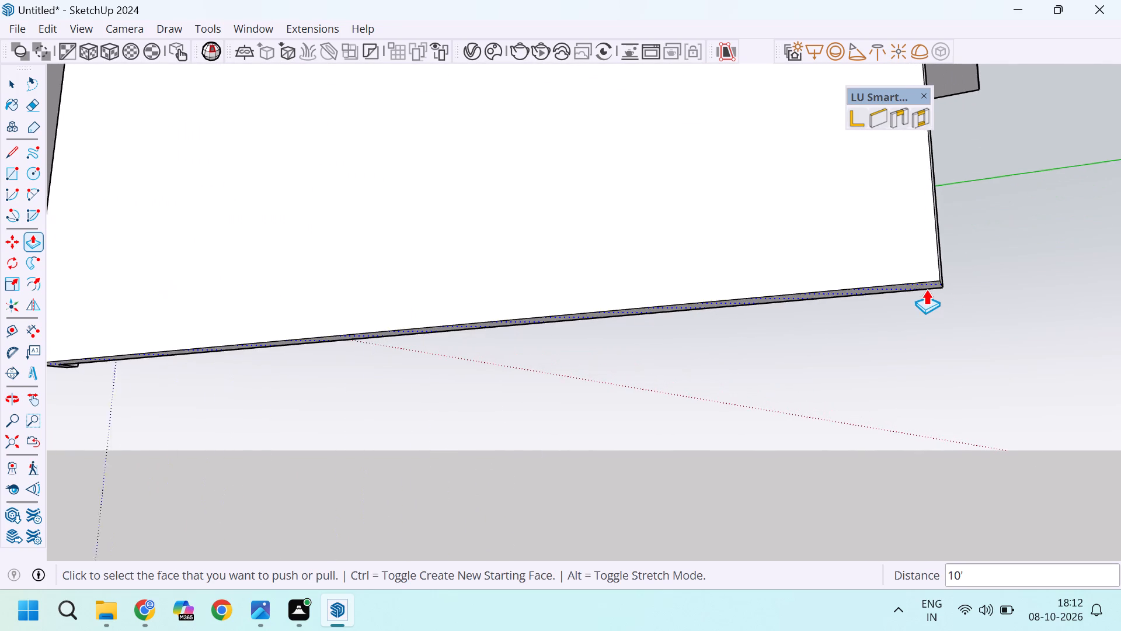
{"action": "left_click", "coordinate": [926, 289]}
{"action": "scroll", "coordinate": [882, 251], "scroll_direction": "down", "scroll_amount": 11}
{"action": "scroll", "coordinate": [830, 285], "scroll_direction": "down", "scroll_amount": 9}
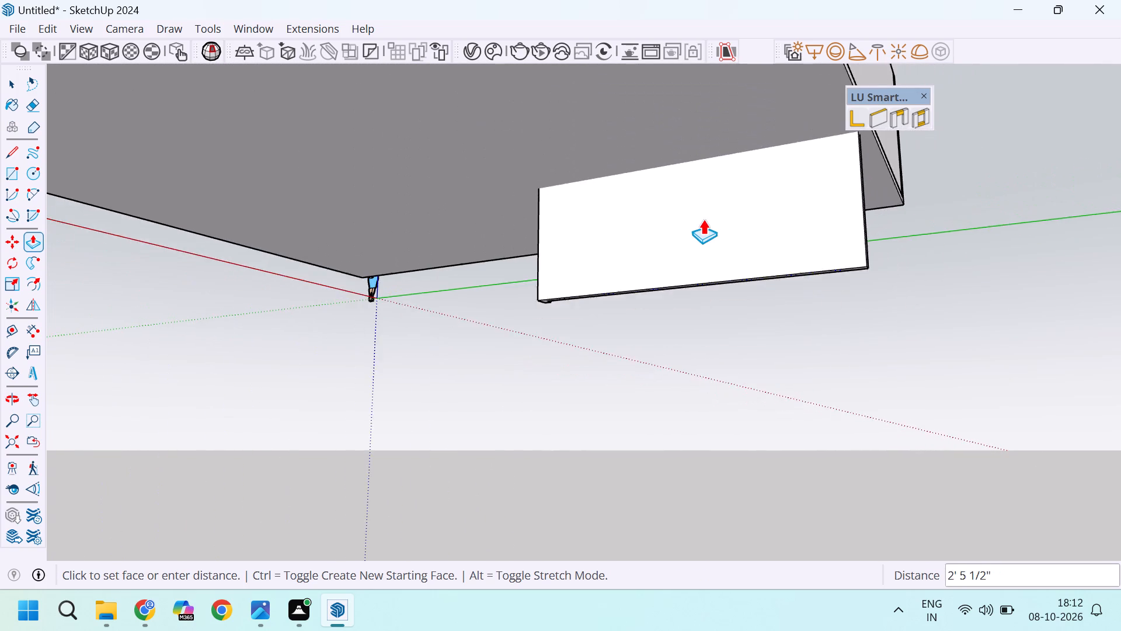
{"action": "scroll", "coordinate": [703, 219], "scroll_direction": "down", "scroll_amount": 11}
{"action": "middle_click_drag", "start_coordinate": [701, 129], "coordinate": [723, 405]}
{"action": "scroll", "coordinate": [720, 312], "scroll_direction": "up", "scroll_amount": 5}
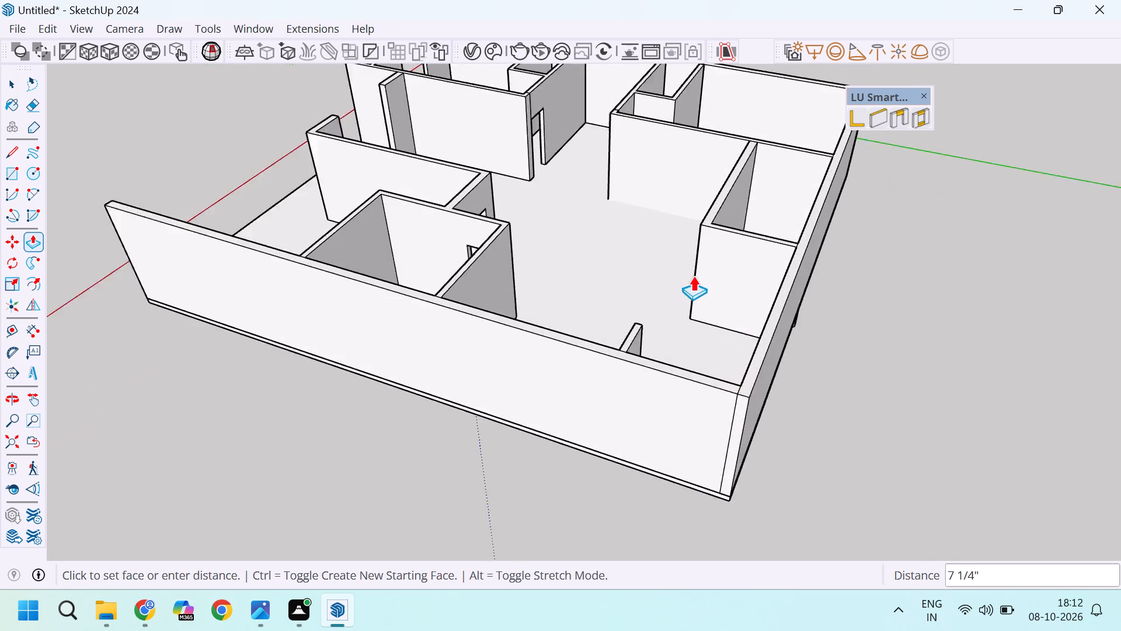
{"action": "scroll", "coordinate": [636, 218], "scroll_direction": "up", "scroll_amount": 4}
{"action": "left_click", "coordinate": [682, 200]}
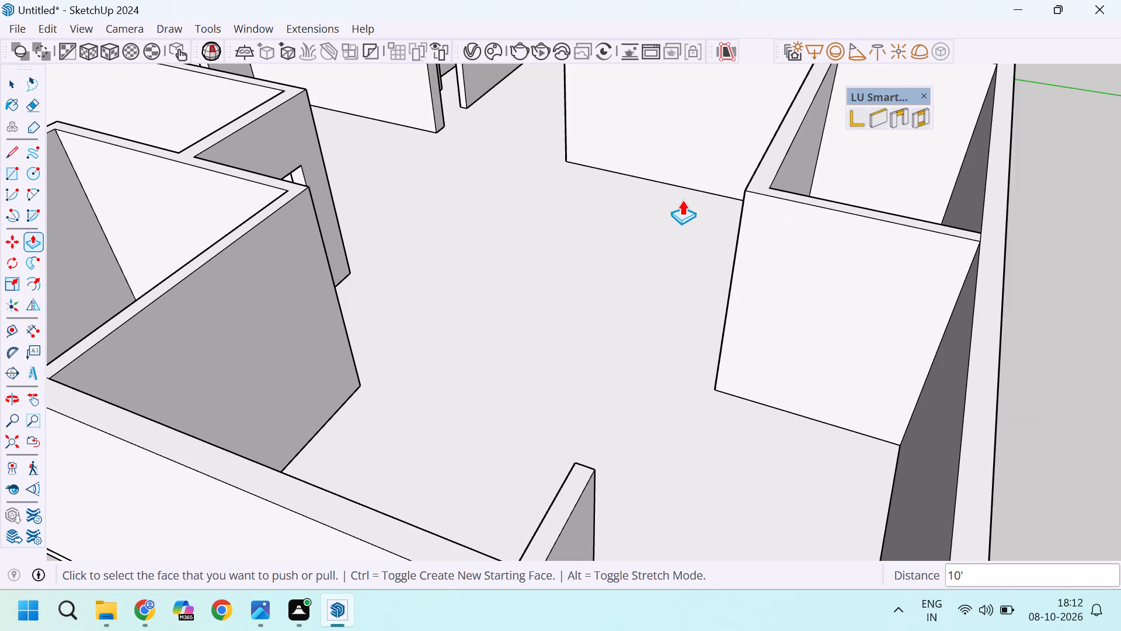
{"action": "scroll", "coordinate": [668, 210], "scroll_direction": "down", "scroll_amount": 13}
{"action": "key", "text": "space"}
{"action": "left_click", "coordinate": [907, 310]}
Examine the floor-plan walls, partitions and door openings from several sides and at closer range.
{"action": "middle_click_drag", "start_coordinate": [591, 365], "coordinate": [922, 351]}
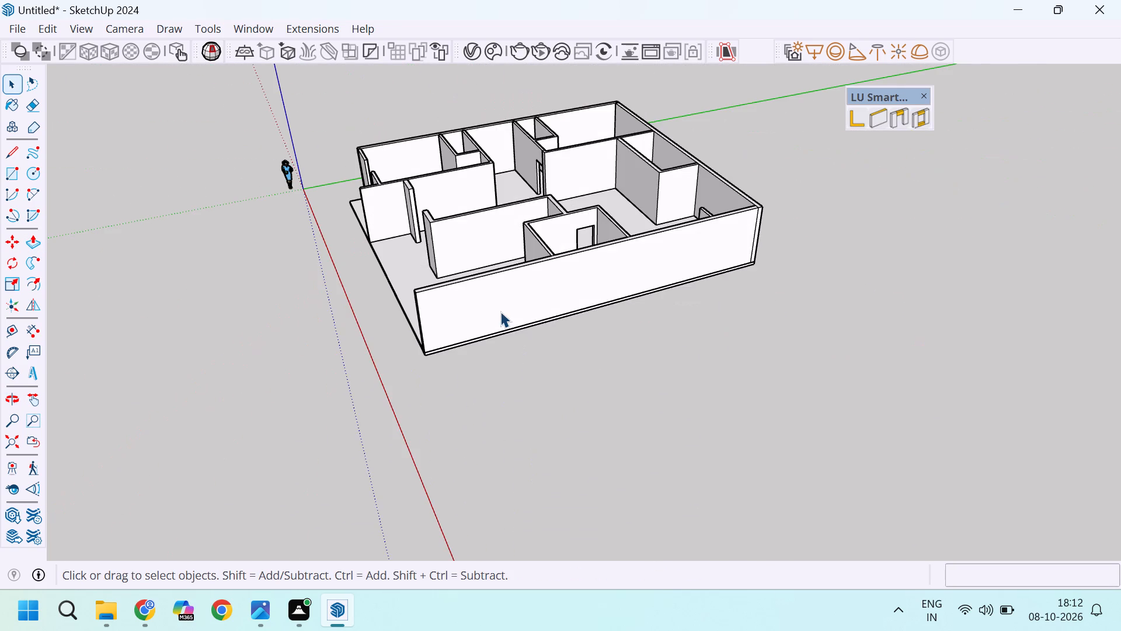
{"action": "middle_click_drag", "start_coordinate": [718, 292], "coordinate": [896, 261]}
{"action": "scroll", "coordinate": [474, 342], "scroll_direction": "down", "scroll_amount": 10}
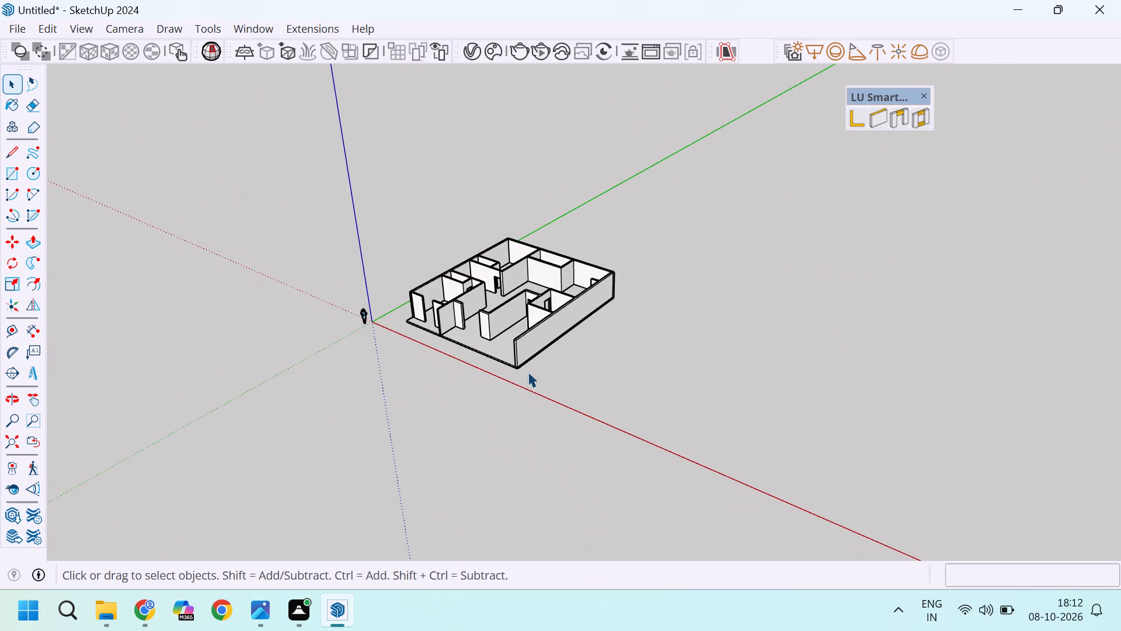
{"action": "scroll", "coordinate": [528, 372], "scroll_direction": "down", "scroll_amount": 4}
{"action": "scroll", "coordinate": [528, 372], "scroll_direction": "up", "scroll_amount": 11}
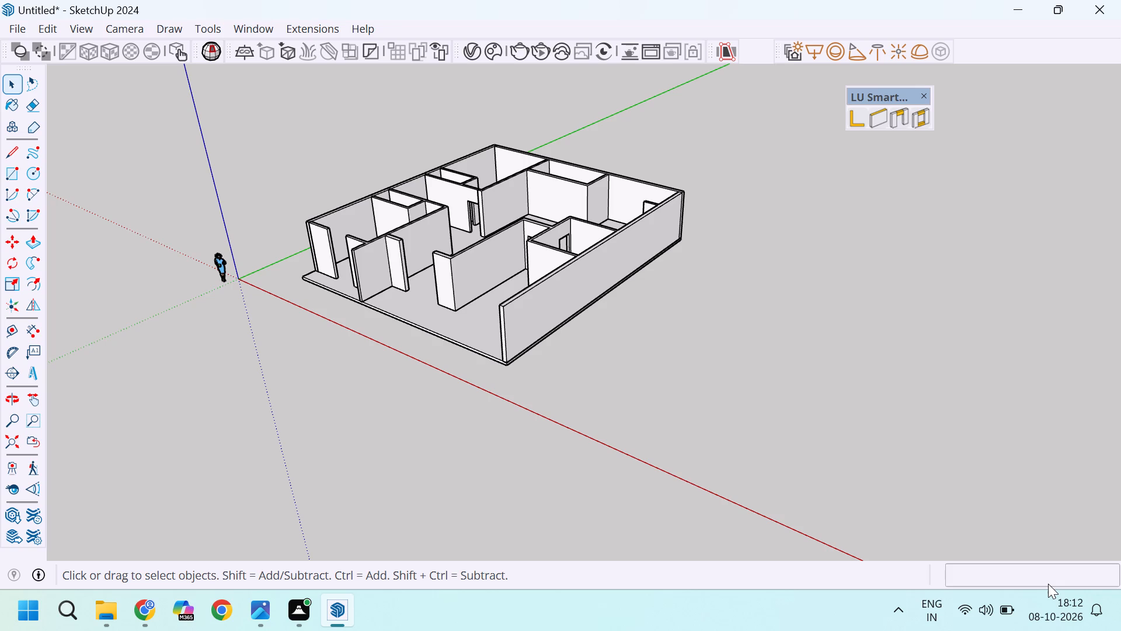
{"action": "scroll", "coordinate": [395, 303], "scroll_direction": "up", "scroll_amount": 3}
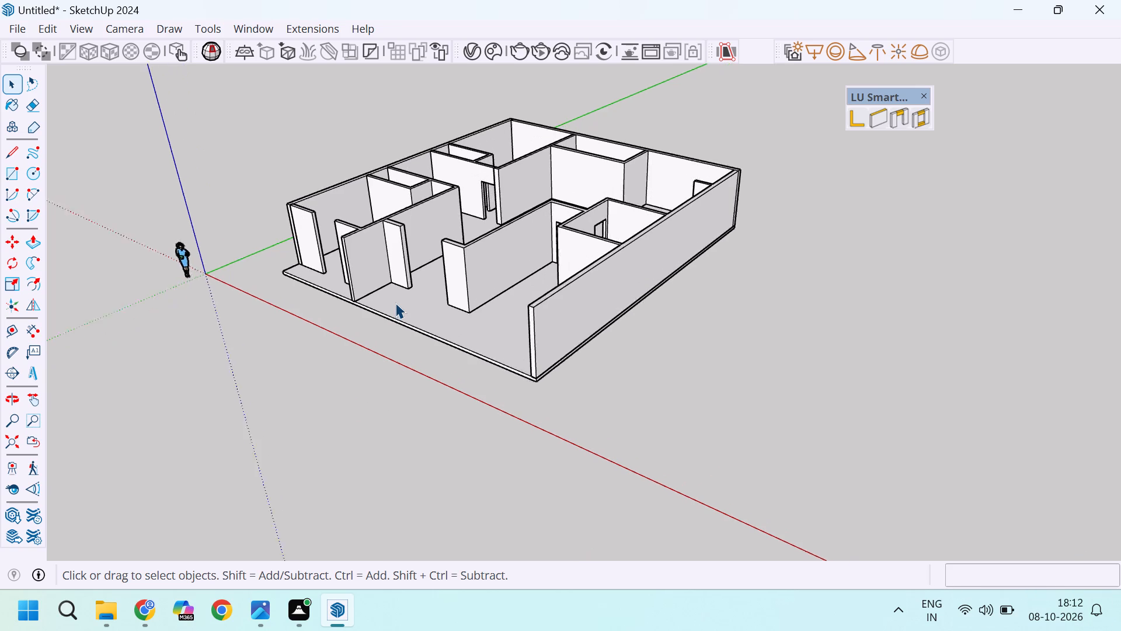
{"action": "middle_click_drag", "start_coordinate": [391, 303], "coordinate": [719, 306]}
{"action": "scroll", "coordinate": [367, 300], "scroll_direction": "up", "scroll_amount": 13}
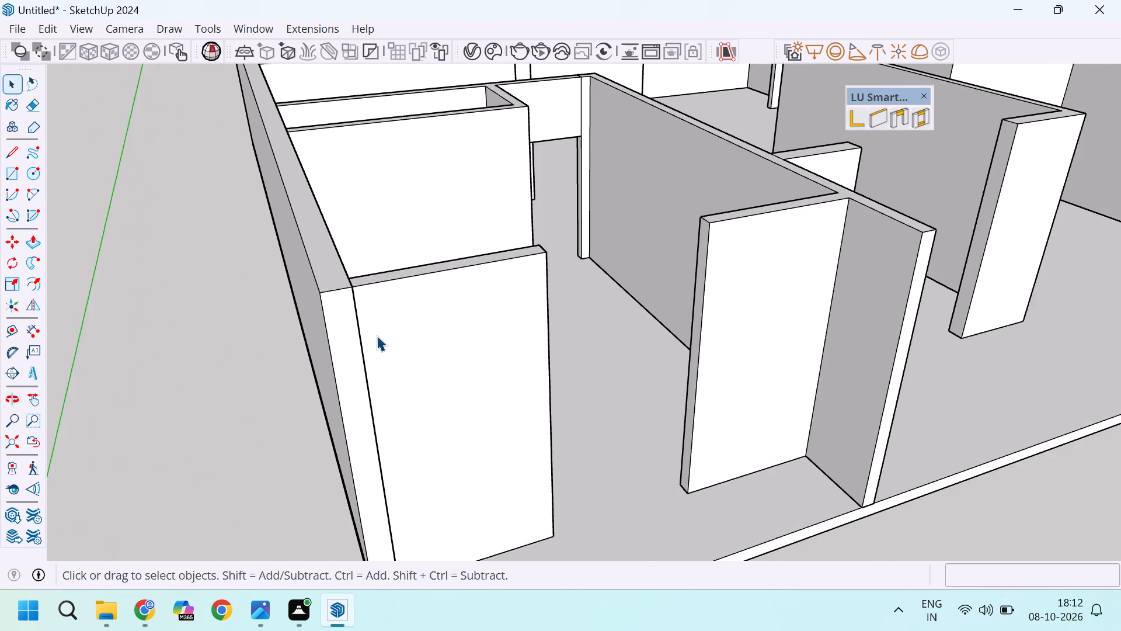
{"action": "scroll", "coordinate": [377, 335], "scroll_direction": "down", "scroll_amount": 8}
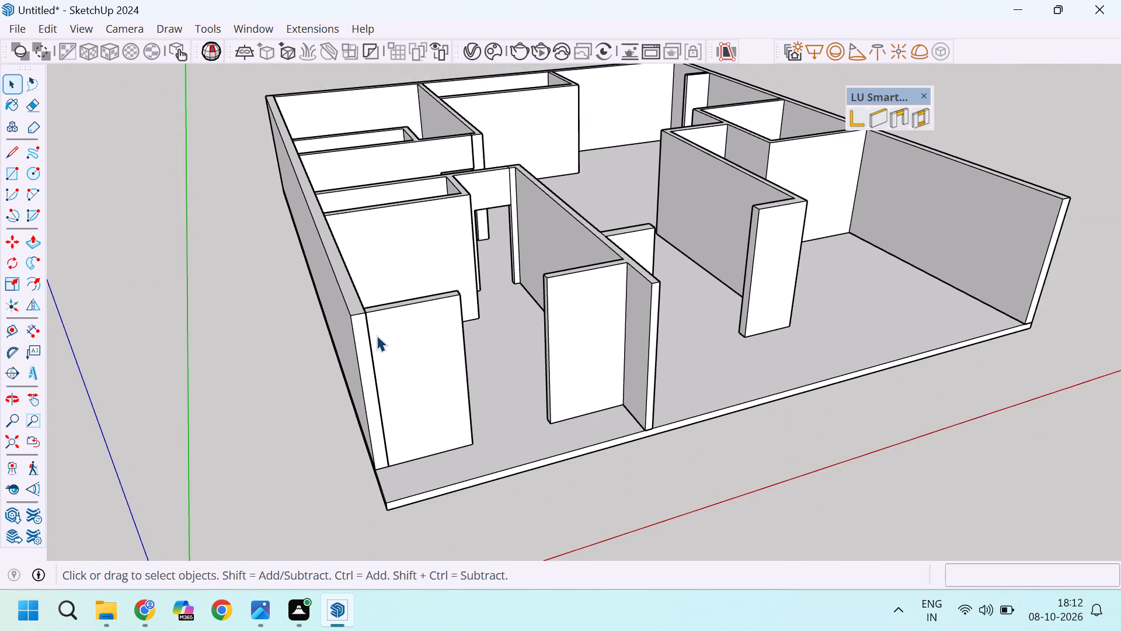
{"action": "scroll", "coordinate": [377, 335], "scroll_direction": "down", "scroll_amount": 5}
{"action": "middle_click_drag", "start_coordinate": [525, 356], "coordinate": [359, 380]}
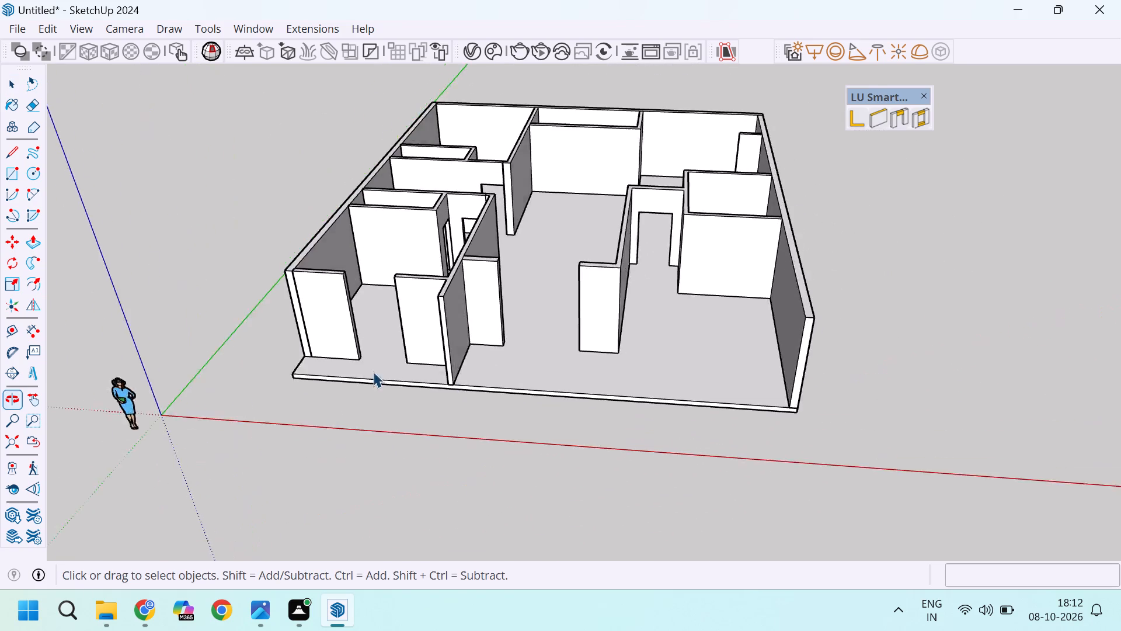
{"action": "scroll", "coordinate": [373, 372], "scroll_direction": "up", "scroll_amount": 4}
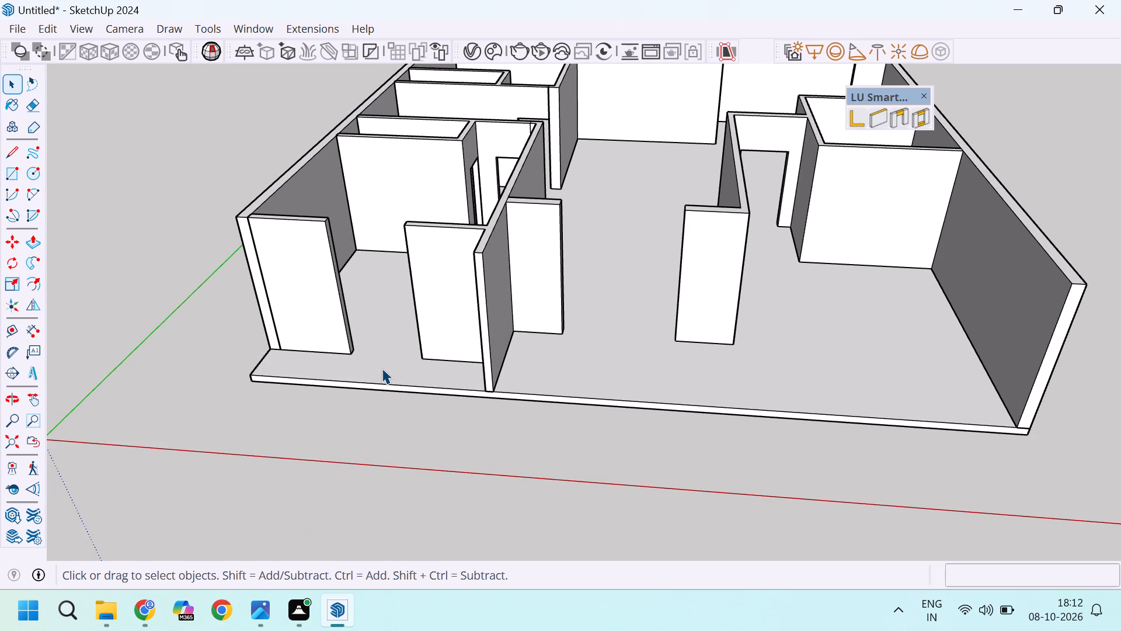
{"action": "scroll", "coordinate": [382, 368], "scroll_direction": "down", "scroll_amount": 5}
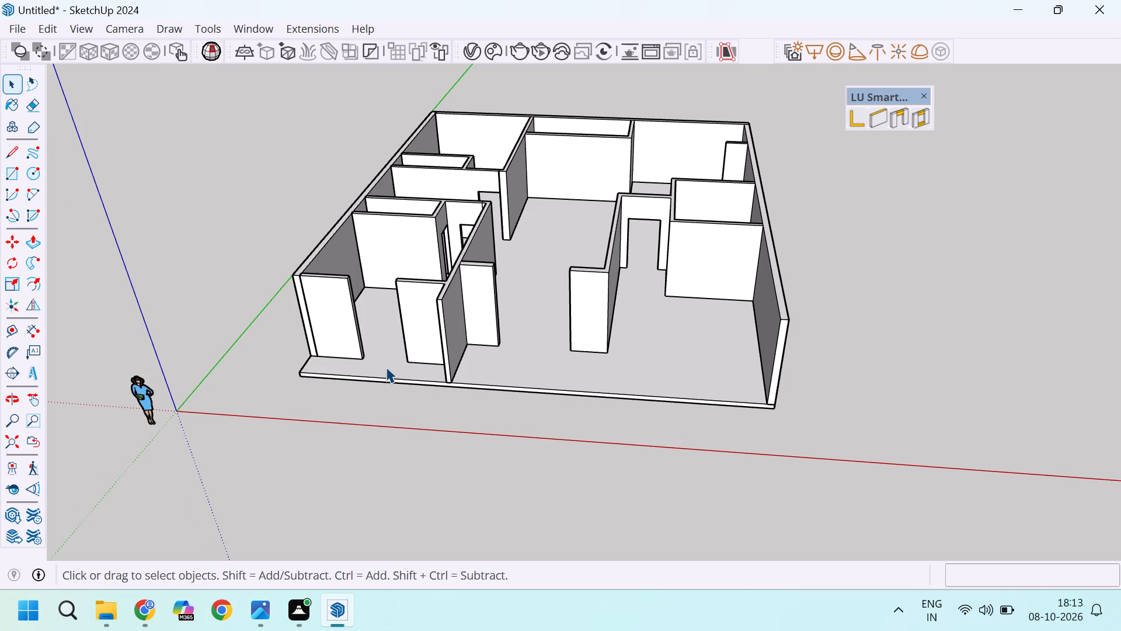
{"action": "scroll", "coordinate": [467, 251], "scroll_direction": "down", "scroll_amount": 3}
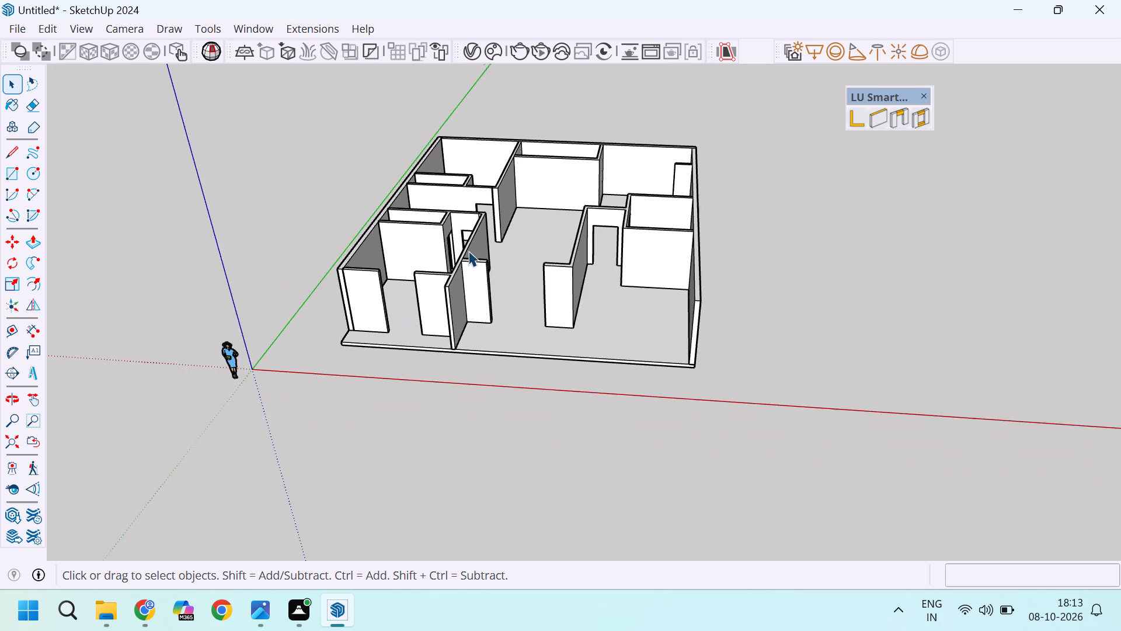
{"action": "scroll", "coordinate": [450, 289], "scroll_direction": "up", "scroll_amount": 3}
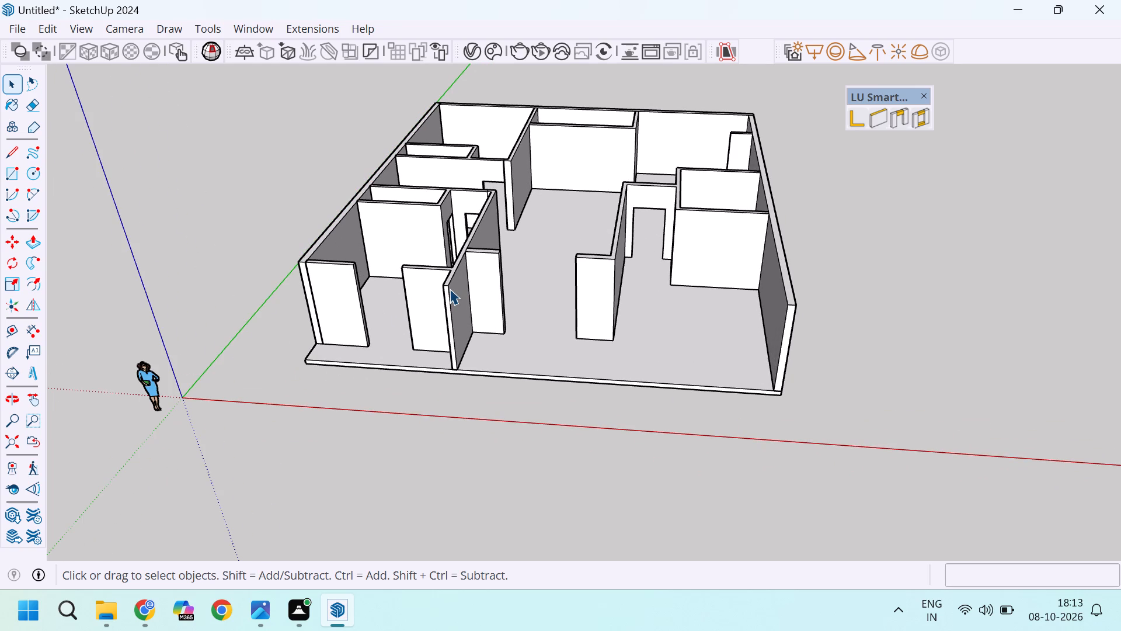
{"action": "scroll", "coordinate": [459, 315], "scroll_direction": "up", "scroll_amount": 4}
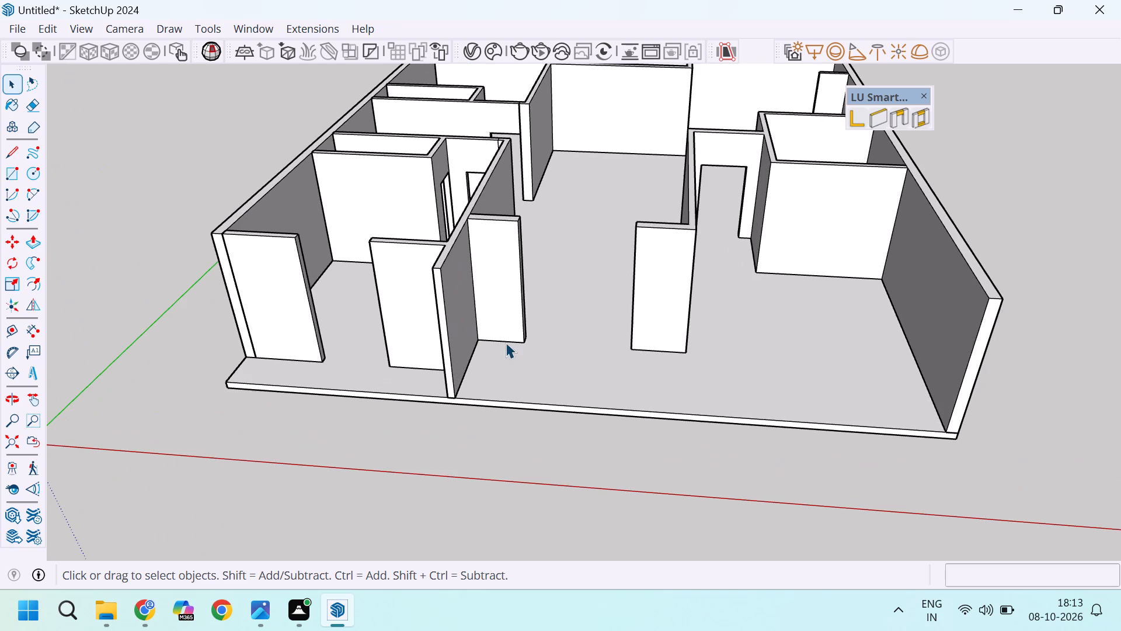
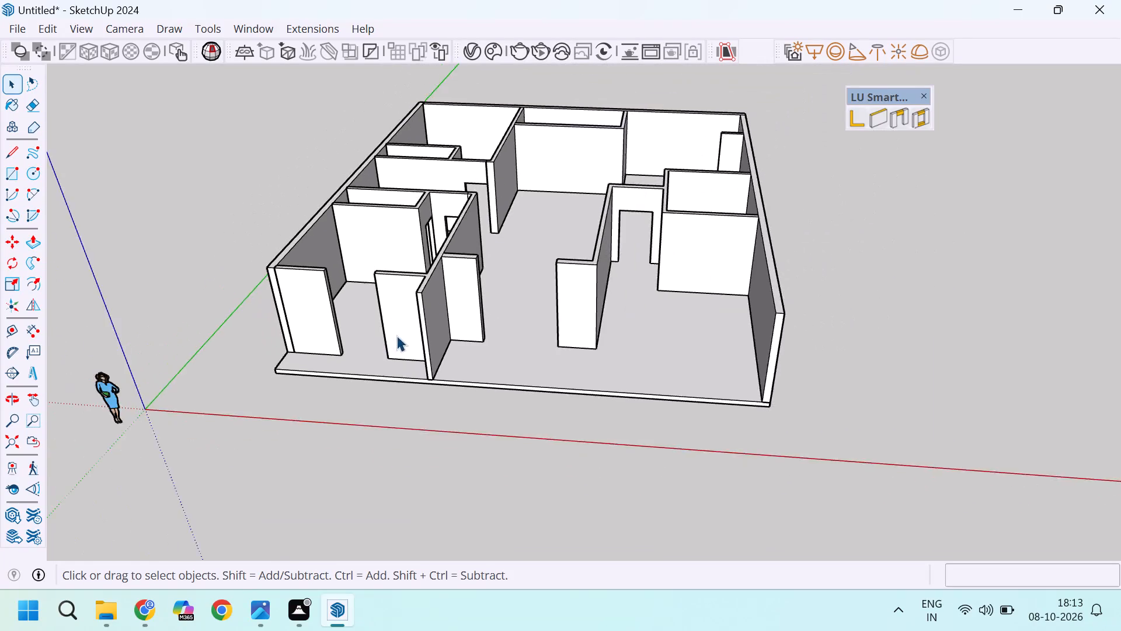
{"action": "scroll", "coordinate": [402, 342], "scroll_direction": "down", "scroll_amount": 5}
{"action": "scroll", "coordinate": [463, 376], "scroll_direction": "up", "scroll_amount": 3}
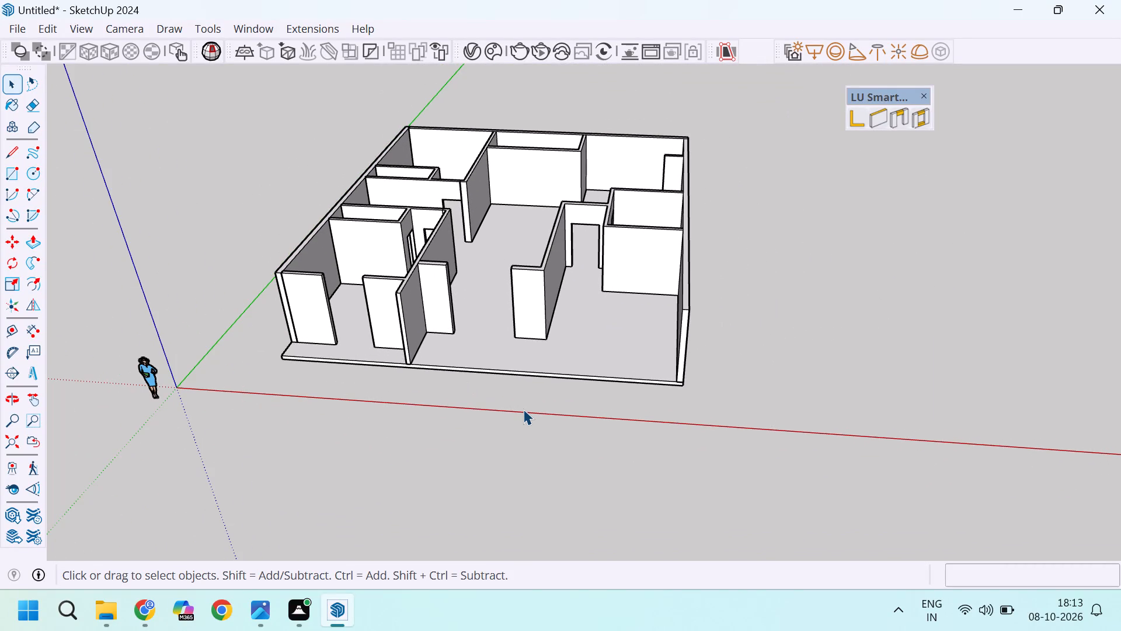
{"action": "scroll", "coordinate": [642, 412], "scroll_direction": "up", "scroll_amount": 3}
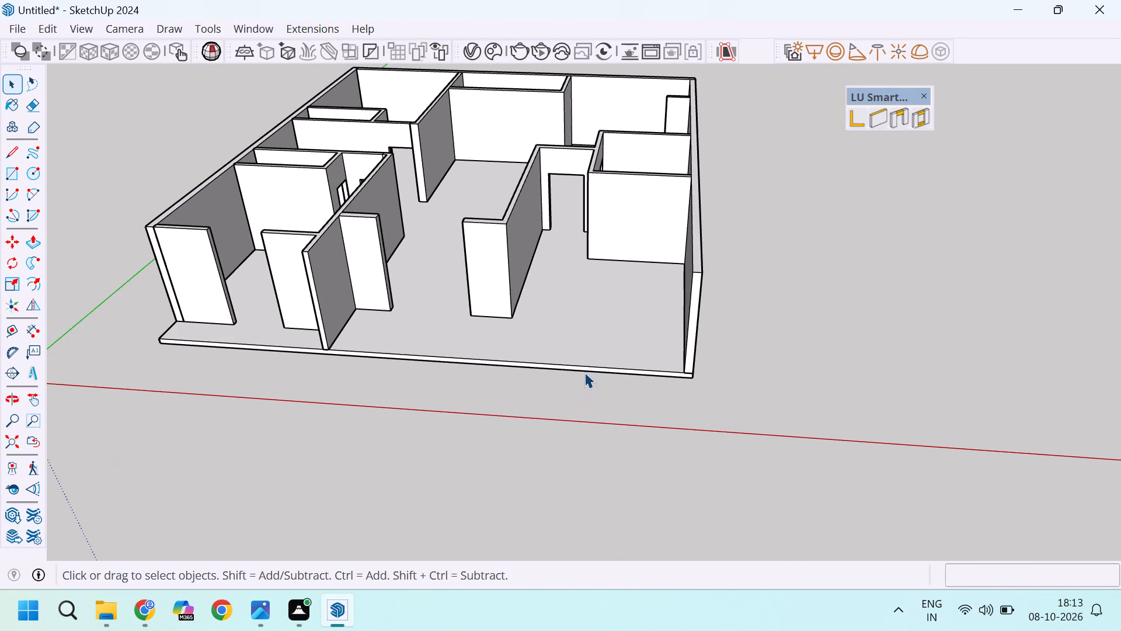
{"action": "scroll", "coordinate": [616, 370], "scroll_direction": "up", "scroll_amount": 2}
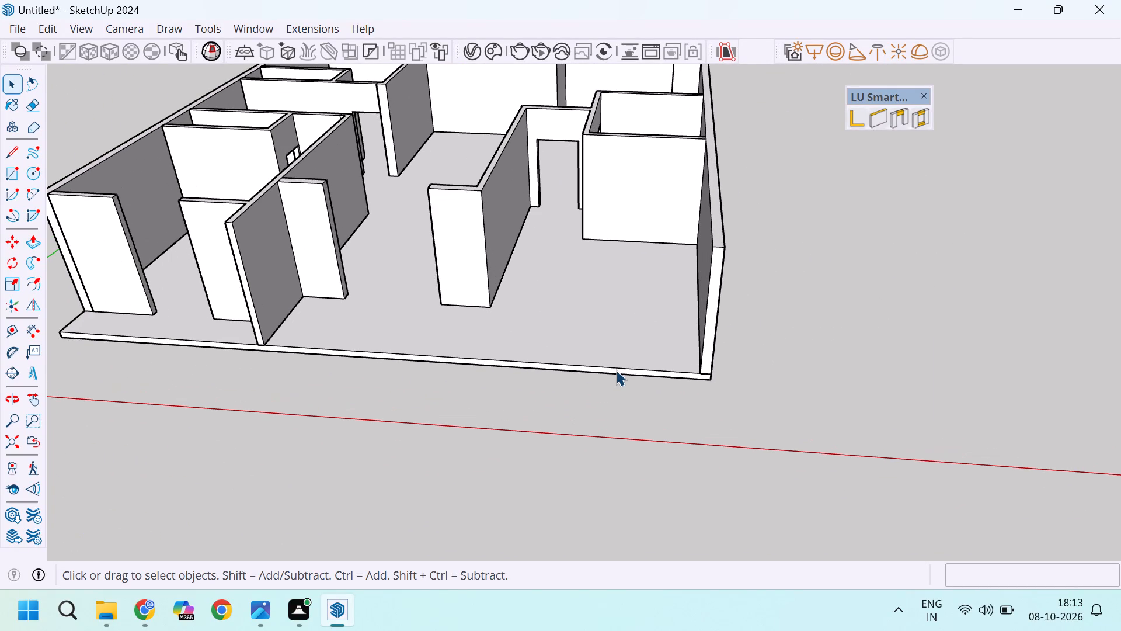
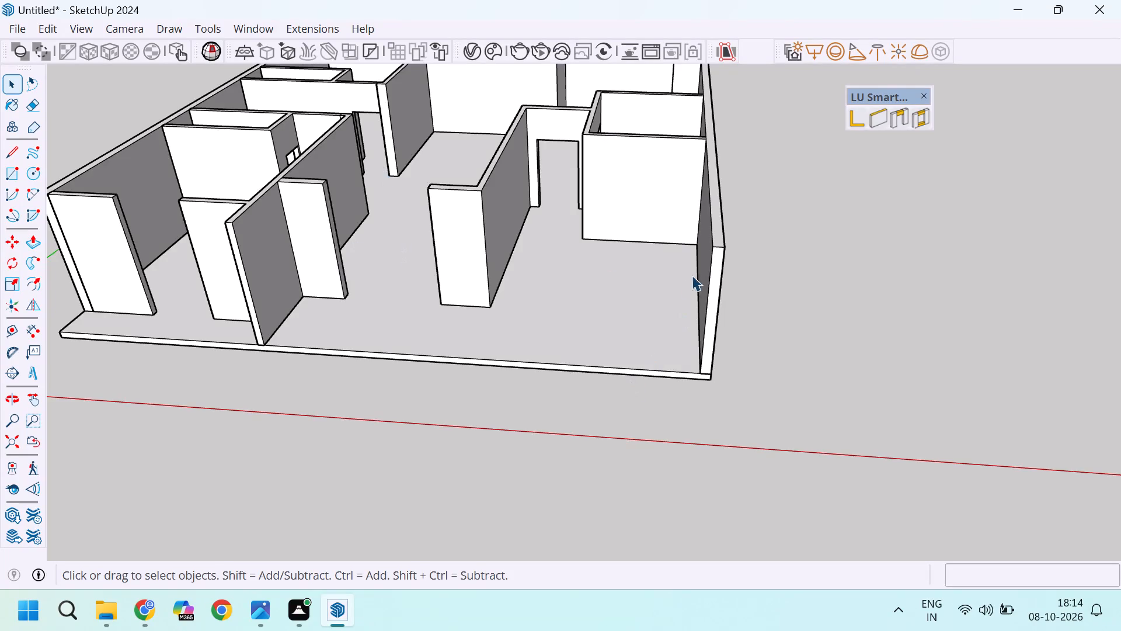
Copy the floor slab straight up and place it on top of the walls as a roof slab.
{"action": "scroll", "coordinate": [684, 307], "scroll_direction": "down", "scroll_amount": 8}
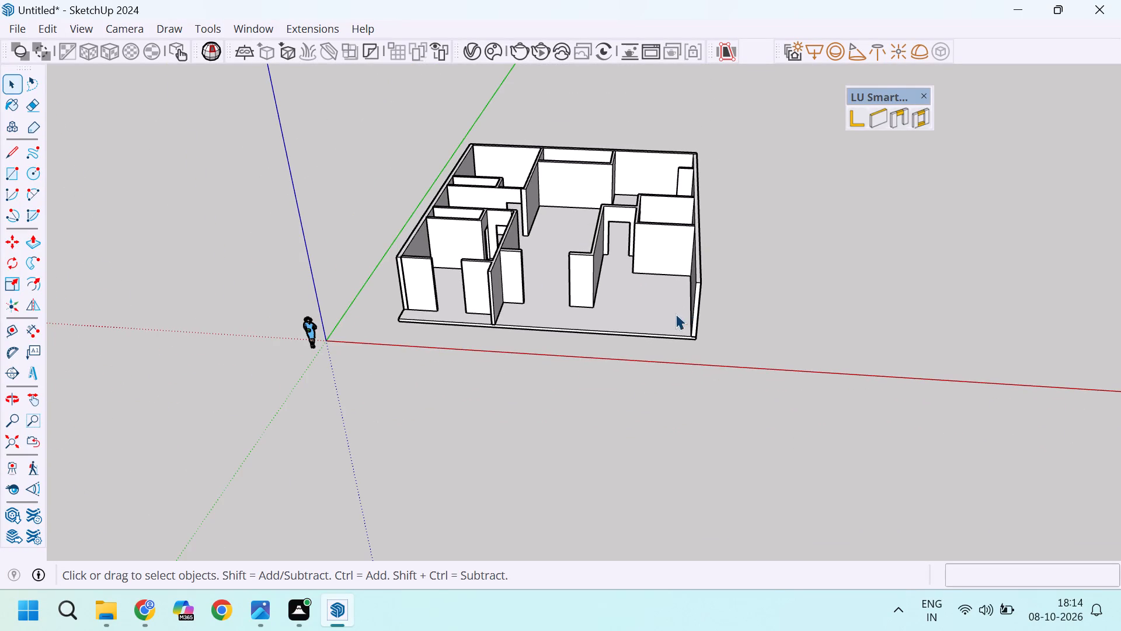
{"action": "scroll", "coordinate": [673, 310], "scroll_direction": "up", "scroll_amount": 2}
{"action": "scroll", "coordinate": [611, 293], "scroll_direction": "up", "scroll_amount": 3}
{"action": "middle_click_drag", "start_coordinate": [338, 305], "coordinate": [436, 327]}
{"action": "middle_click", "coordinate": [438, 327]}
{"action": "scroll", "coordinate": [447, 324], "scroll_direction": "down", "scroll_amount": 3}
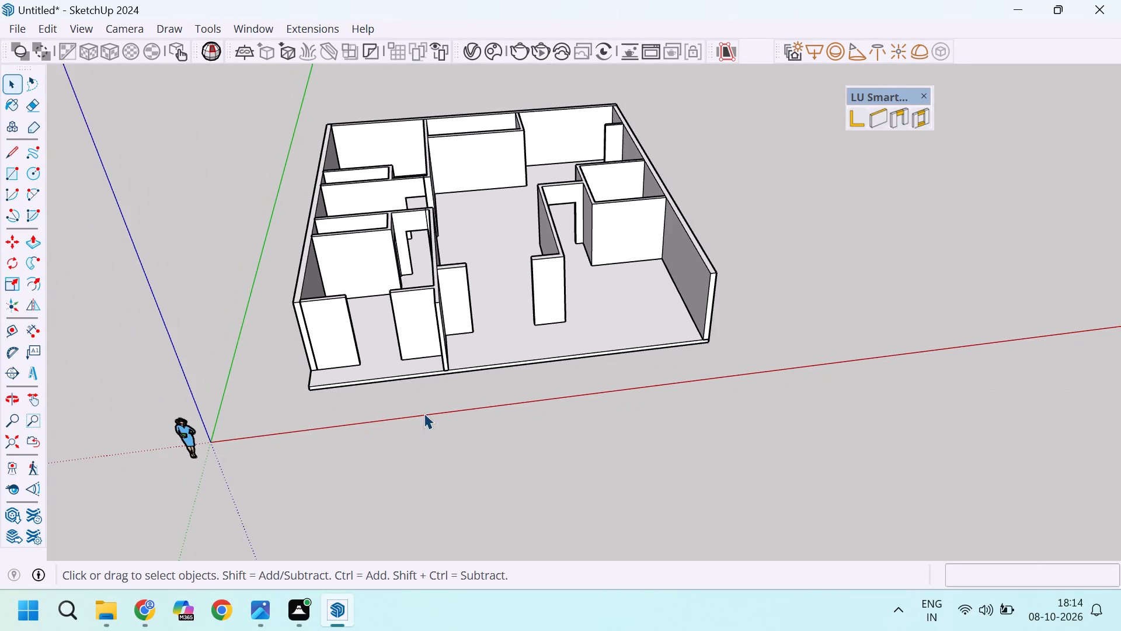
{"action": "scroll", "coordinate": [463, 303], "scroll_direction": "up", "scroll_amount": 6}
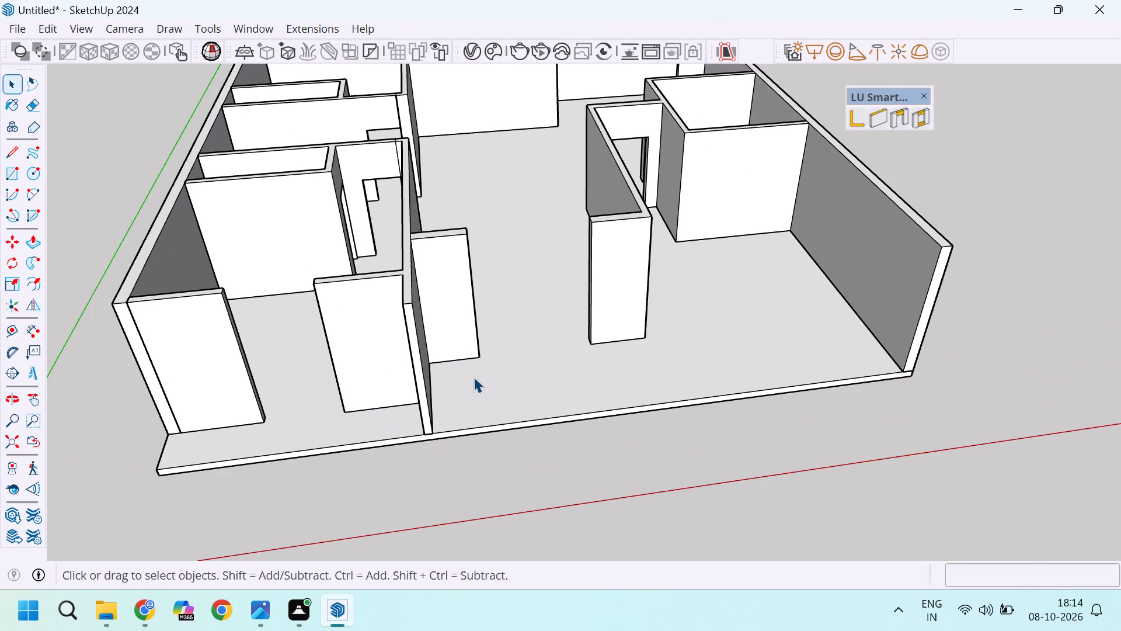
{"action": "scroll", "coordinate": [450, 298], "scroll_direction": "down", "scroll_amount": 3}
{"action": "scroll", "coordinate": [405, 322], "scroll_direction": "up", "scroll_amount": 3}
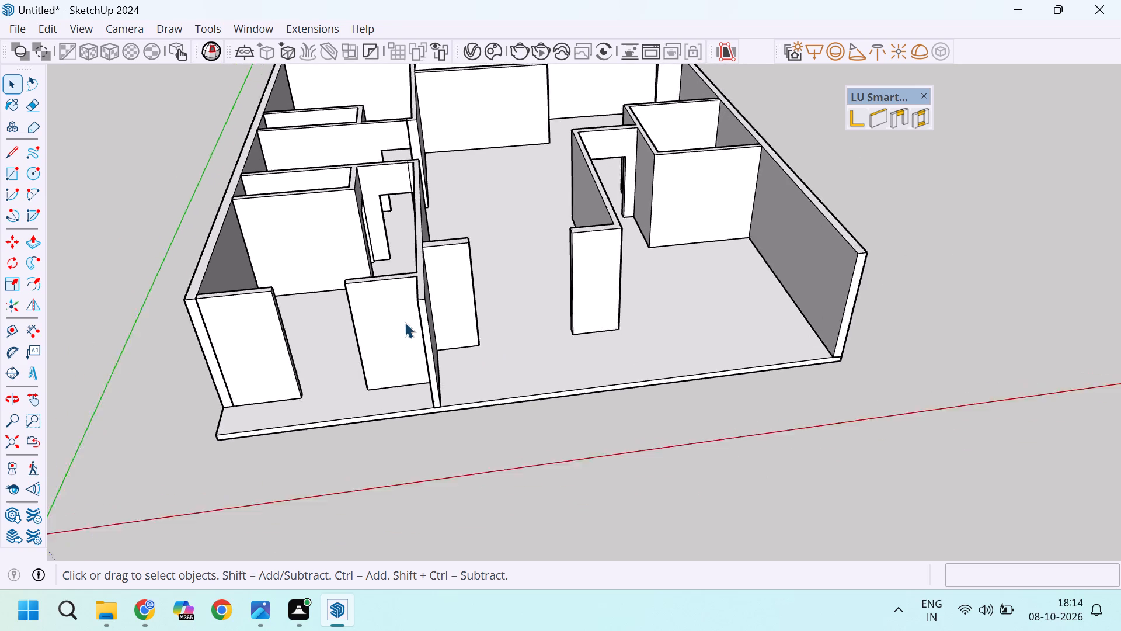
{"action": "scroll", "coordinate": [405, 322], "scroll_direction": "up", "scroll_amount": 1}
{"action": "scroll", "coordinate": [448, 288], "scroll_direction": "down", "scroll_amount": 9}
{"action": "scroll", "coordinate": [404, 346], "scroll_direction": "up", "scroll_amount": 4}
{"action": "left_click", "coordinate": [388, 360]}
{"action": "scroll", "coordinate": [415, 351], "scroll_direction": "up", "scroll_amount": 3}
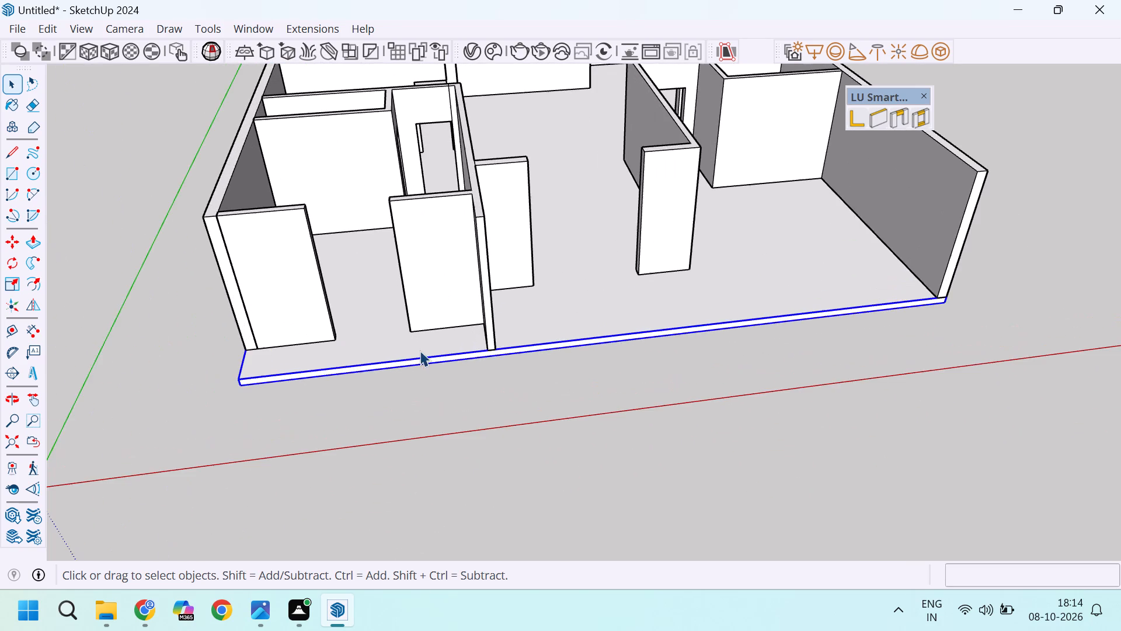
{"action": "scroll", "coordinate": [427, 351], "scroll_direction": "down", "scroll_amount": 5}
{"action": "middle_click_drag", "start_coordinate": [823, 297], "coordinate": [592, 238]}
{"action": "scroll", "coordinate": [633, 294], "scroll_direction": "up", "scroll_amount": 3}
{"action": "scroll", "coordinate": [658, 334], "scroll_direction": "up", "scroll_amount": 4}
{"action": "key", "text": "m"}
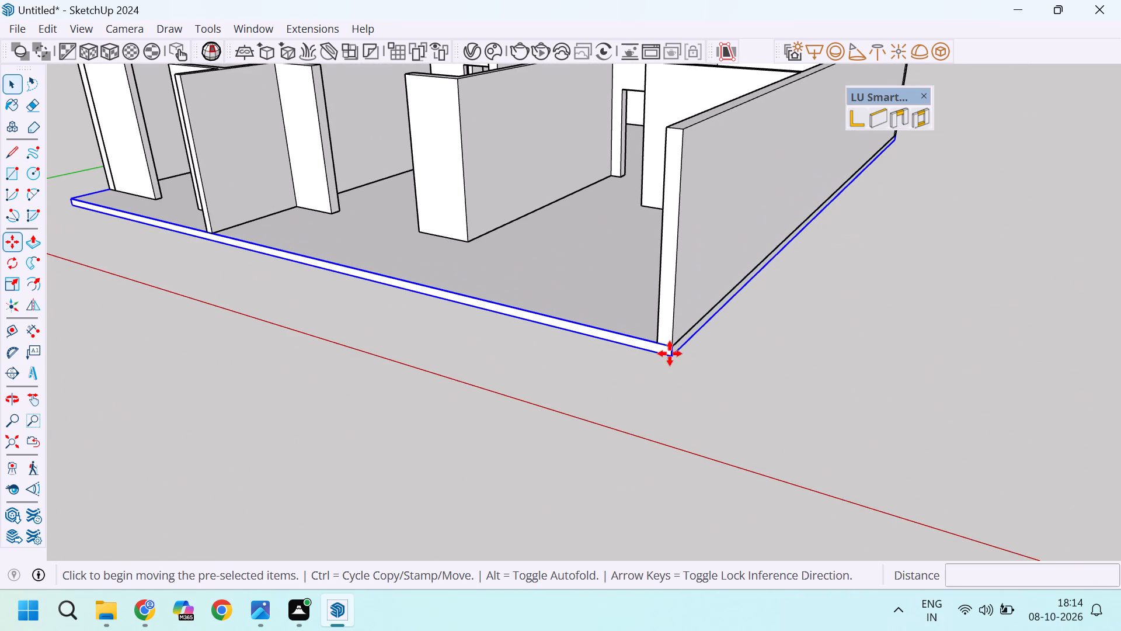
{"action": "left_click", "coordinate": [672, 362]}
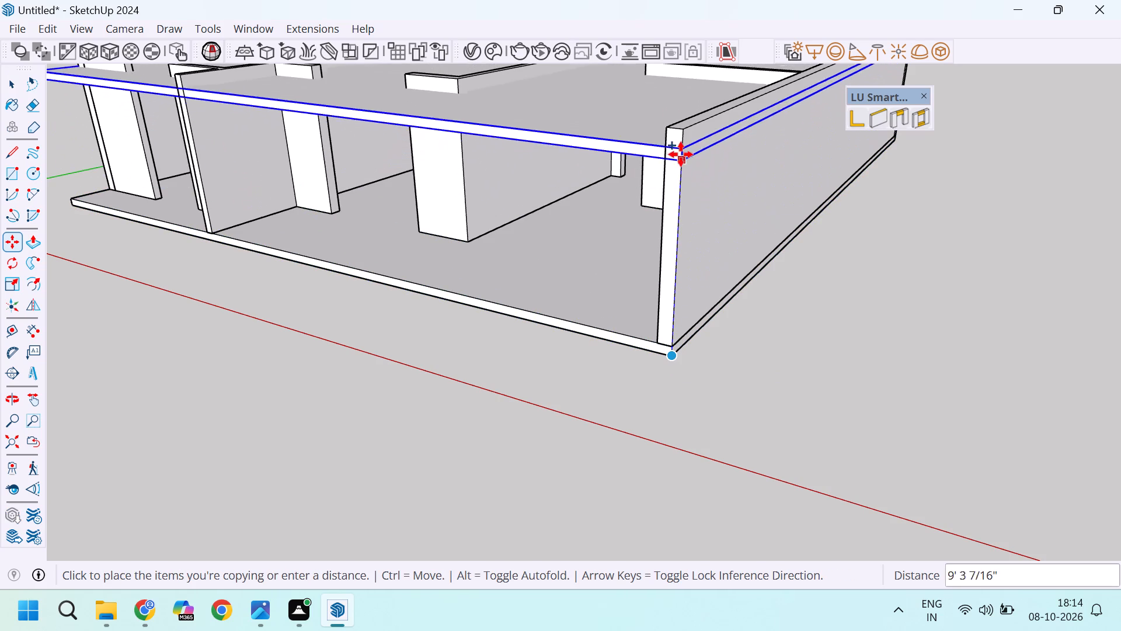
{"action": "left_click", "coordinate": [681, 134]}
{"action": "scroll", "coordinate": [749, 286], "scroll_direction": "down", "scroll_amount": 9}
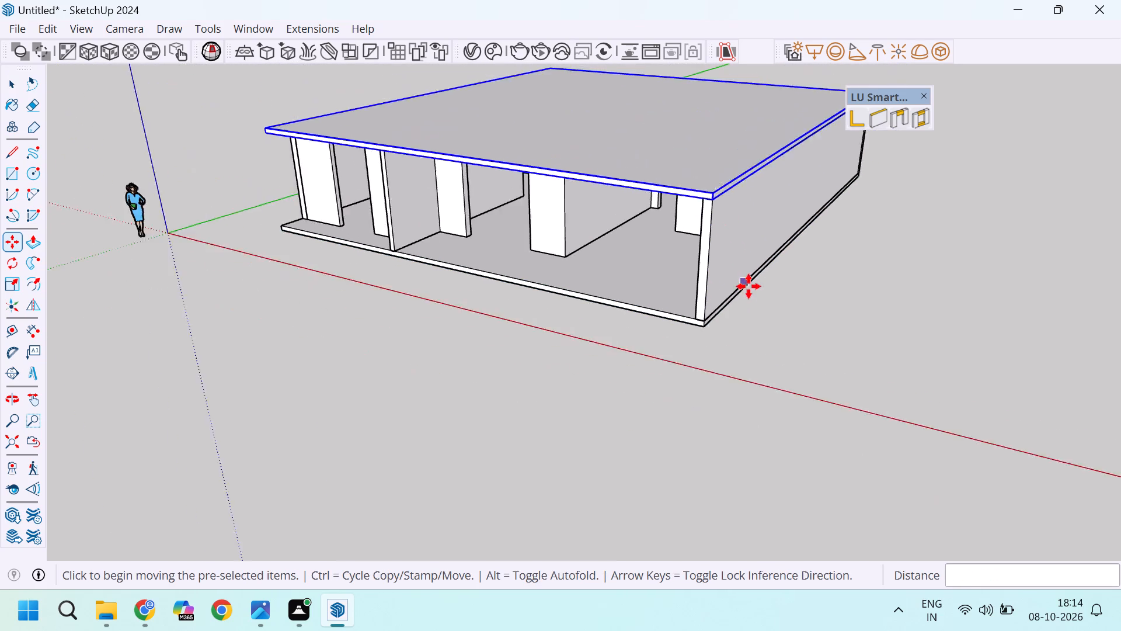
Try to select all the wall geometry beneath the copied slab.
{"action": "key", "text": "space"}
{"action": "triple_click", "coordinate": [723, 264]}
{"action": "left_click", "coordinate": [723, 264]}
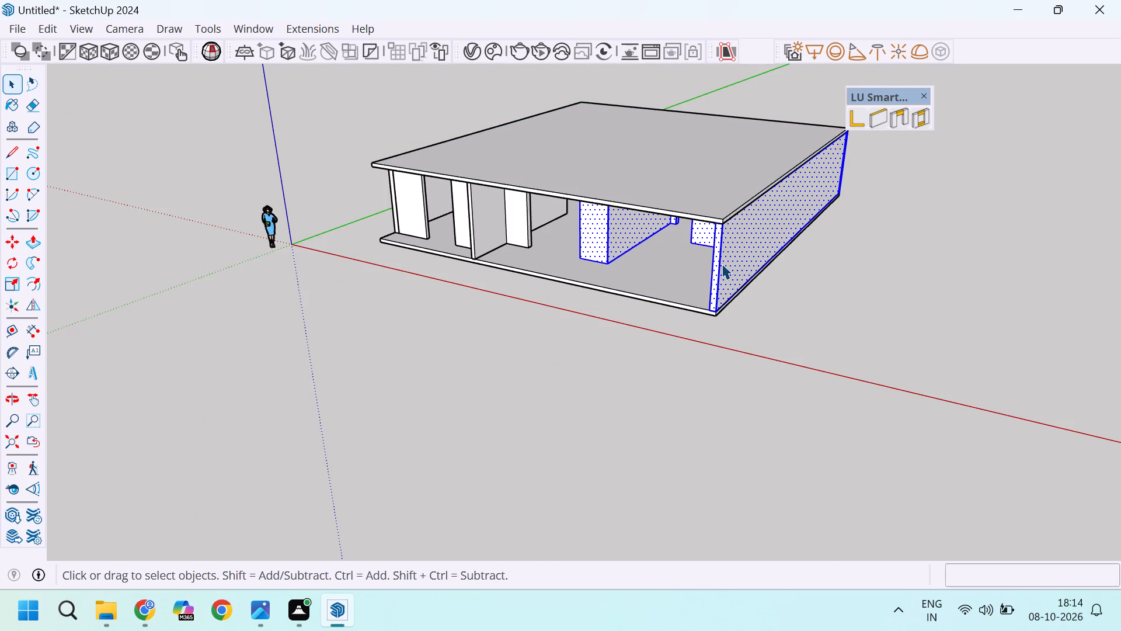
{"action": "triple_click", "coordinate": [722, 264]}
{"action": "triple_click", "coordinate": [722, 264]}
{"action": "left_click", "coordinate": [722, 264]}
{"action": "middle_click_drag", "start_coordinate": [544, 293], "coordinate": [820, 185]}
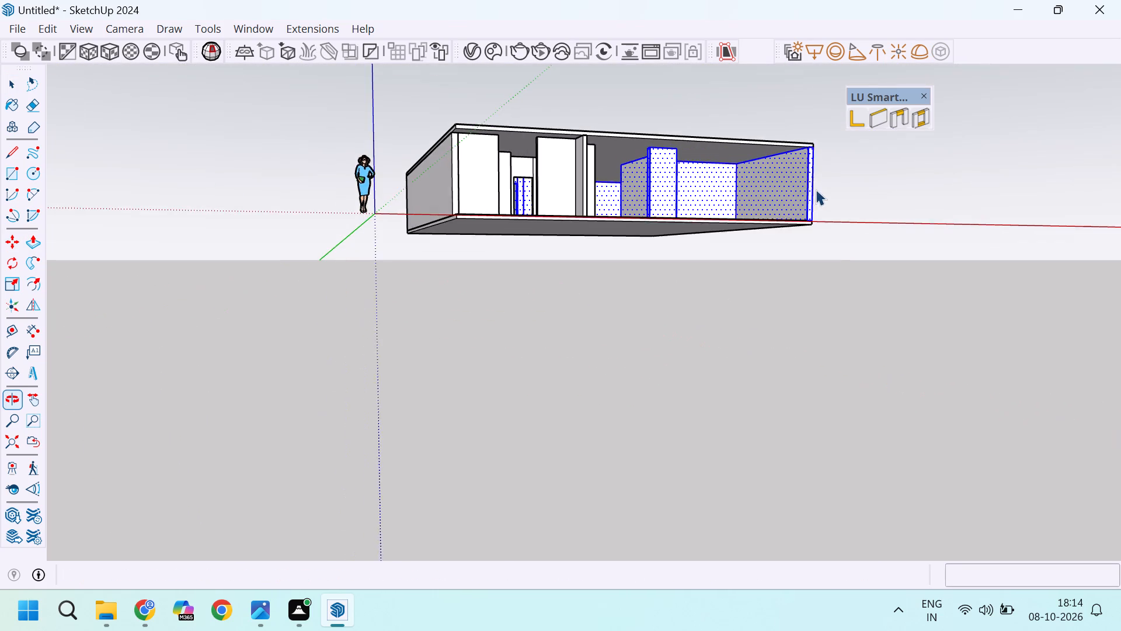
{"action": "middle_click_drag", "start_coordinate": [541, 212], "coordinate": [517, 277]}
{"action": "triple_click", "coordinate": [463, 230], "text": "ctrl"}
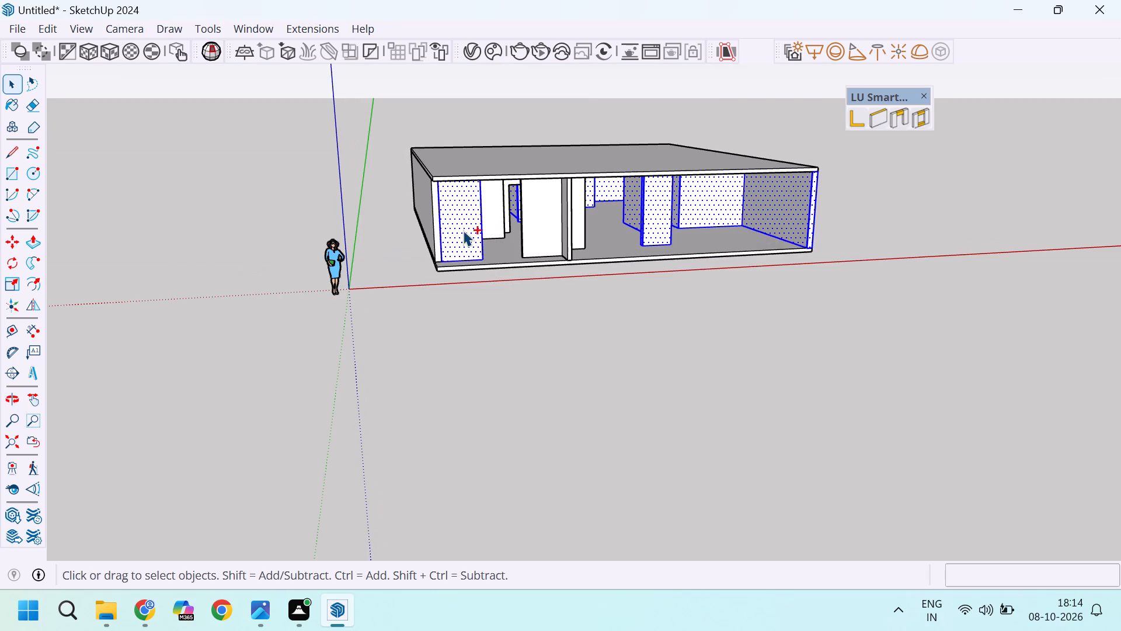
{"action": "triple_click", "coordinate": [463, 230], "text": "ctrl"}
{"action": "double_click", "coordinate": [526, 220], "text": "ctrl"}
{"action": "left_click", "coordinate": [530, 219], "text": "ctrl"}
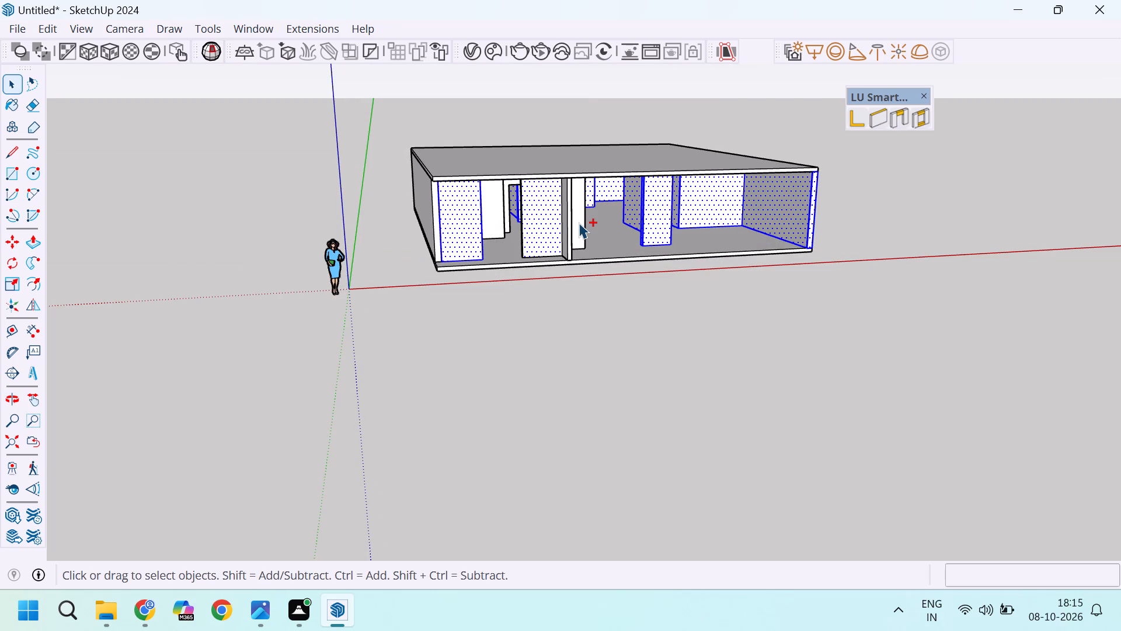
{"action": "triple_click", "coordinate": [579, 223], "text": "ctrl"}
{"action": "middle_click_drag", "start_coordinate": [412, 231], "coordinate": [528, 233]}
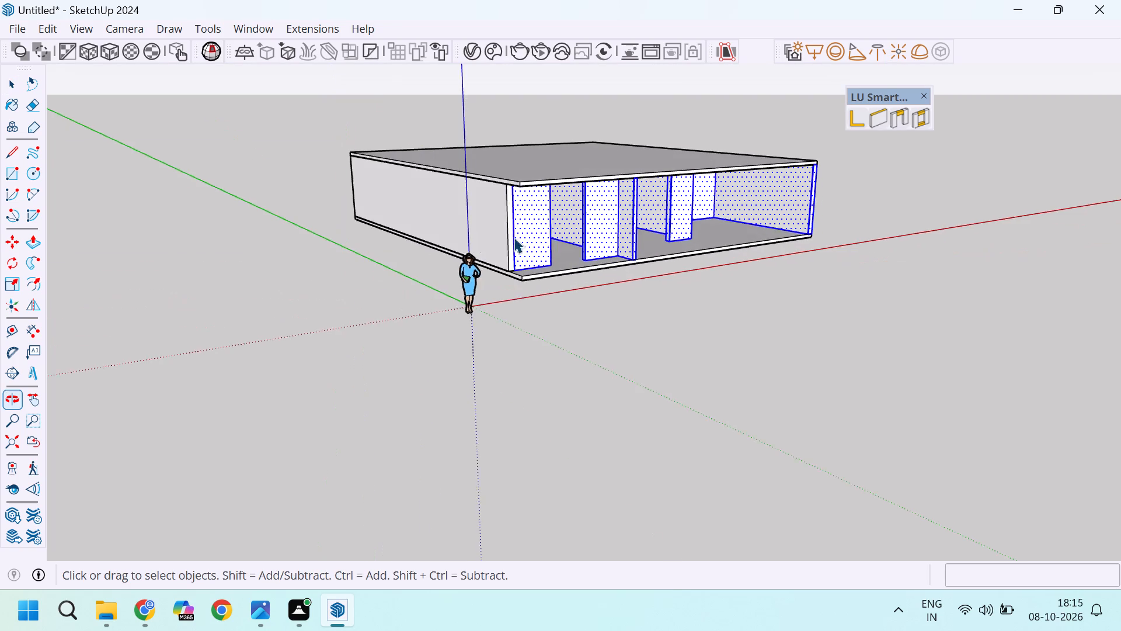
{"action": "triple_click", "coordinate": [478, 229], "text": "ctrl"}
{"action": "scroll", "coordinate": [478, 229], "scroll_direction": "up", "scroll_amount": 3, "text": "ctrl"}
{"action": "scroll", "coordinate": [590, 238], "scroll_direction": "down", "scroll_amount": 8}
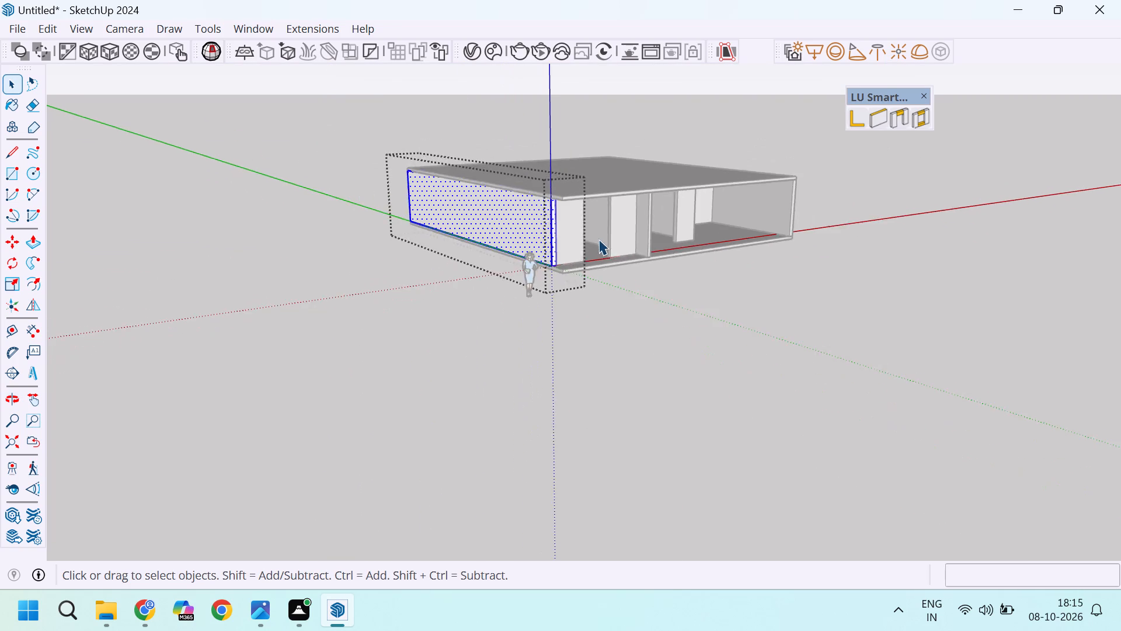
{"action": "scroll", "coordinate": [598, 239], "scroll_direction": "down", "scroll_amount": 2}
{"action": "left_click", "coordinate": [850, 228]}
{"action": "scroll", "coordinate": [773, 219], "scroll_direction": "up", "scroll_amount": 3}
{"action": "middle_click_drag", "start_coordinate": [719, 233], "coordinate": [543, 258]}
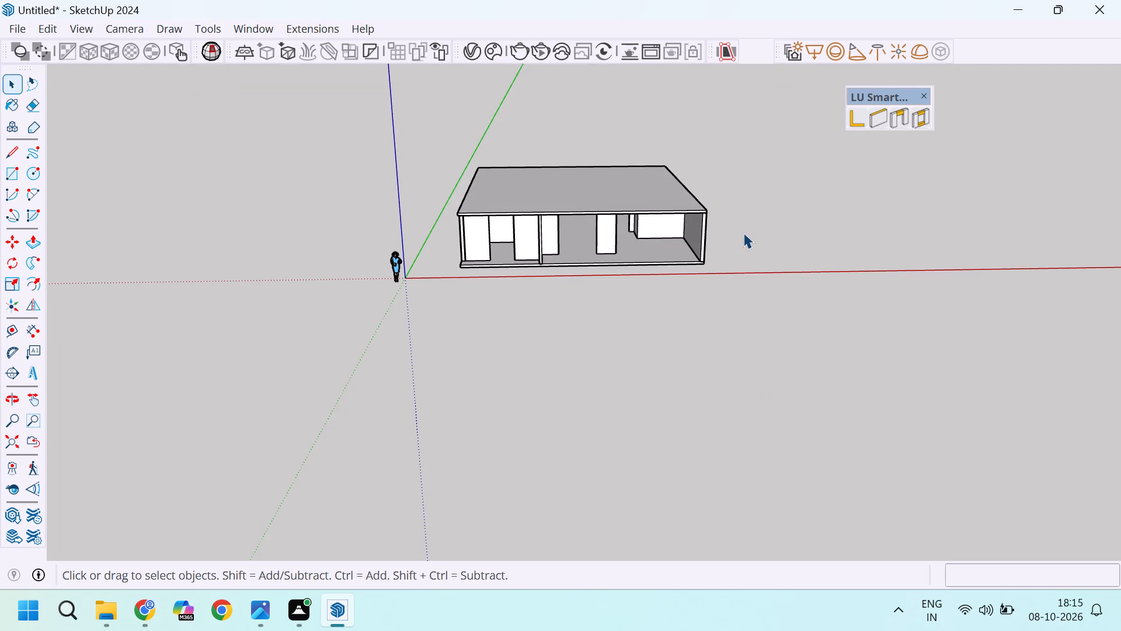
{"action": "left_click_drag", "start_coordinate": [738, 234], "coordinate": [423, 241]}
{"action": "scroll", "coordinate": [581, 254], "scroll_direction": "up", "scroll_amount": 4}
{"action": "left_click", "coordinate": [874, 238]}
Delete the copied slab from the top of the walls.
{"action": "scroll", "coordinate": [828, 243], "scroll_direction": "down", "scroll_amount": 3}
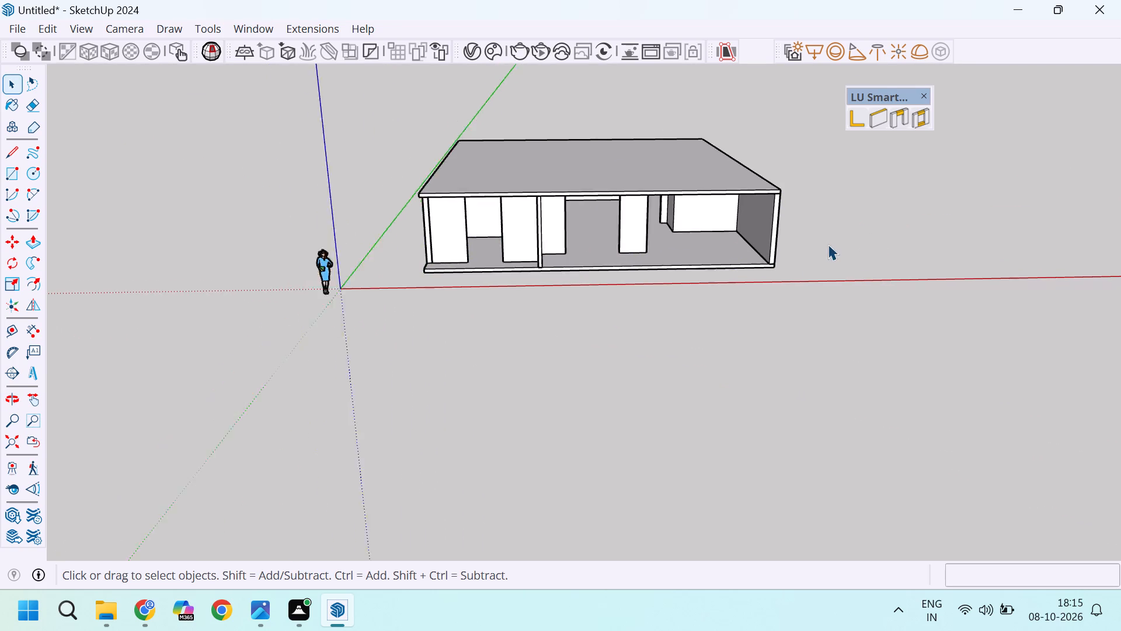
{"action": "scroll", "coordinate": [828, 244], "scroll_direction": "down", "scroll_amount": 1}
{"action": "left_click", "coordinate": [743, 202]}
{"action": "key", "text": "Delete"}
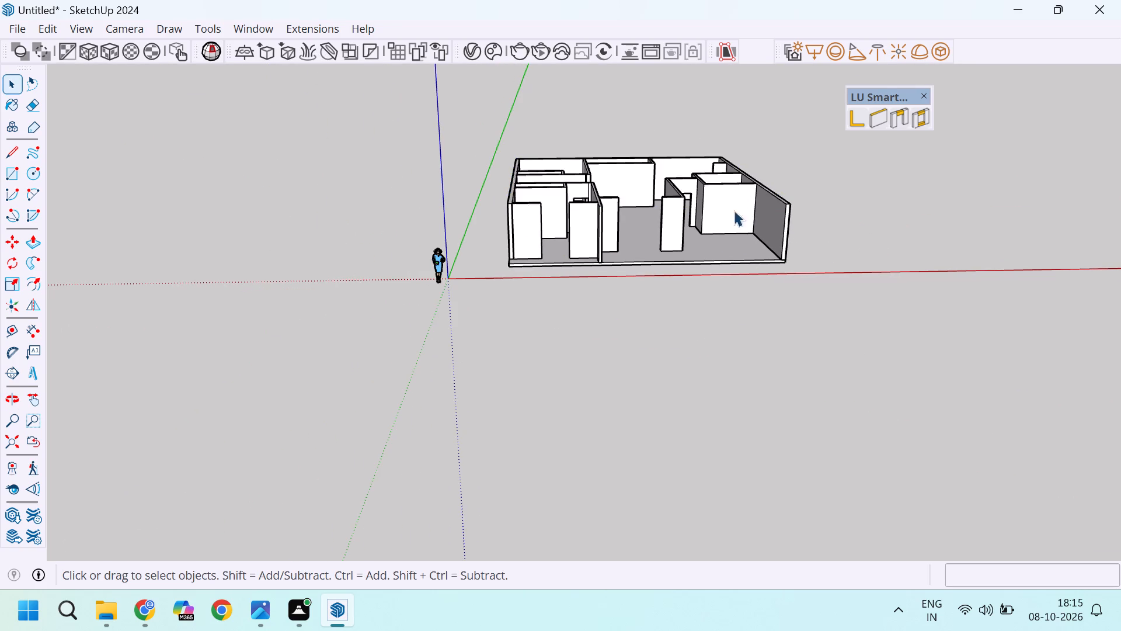
Copy the whole storey, floor slab and walls together, 10' 6" straight up onto the top of the existing walls.
{"action": "scroll", "coordinate": [751, 230], "scroll_direction": "down", "scroll_amount": 7}
{"action": "middle_click_drag", "start_coordinate": [761, 210], "coordinate": [652, 208]}
{"action": "left_click_drag", "start_coordinate": [604, 162], "coordinate": [818, 321]}
{"action": "scroll", "coordinate": [746, 283], "scroll_direction": "up", "scroll_amount": 8}
{"action": "scroll", "coordinate": [730, 177], "scroll_direction": "up", "scroll_amount": 4}
{"action": "scroll", "coordinate": [788, 278], "scroll_direction": "up", "scroll_amount": 2}
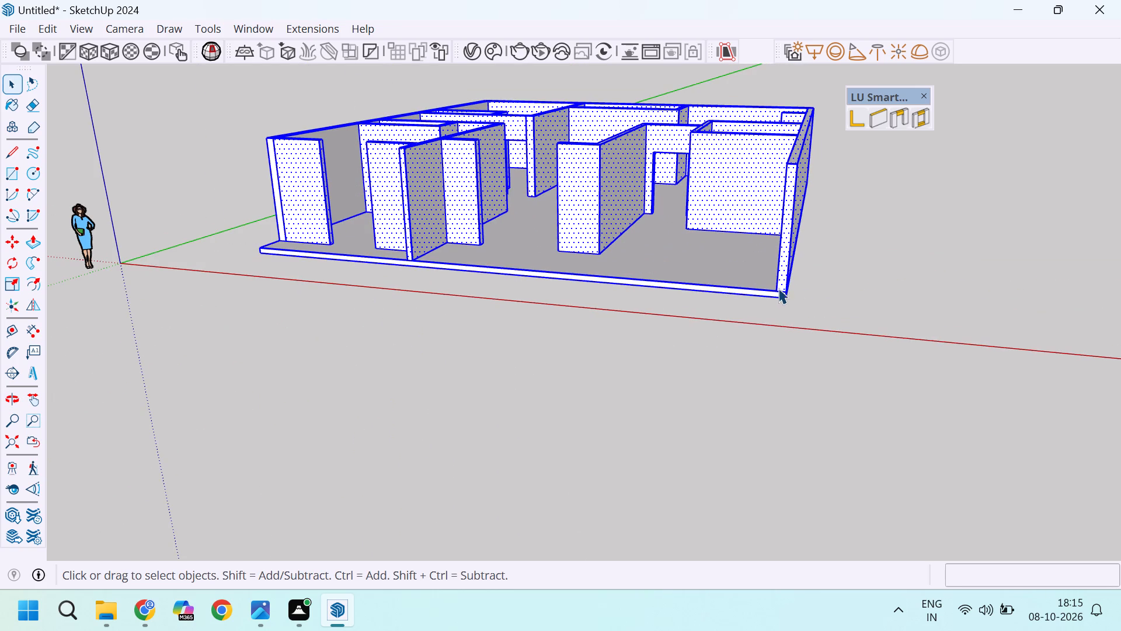
{"action": "key", "text": "m"}
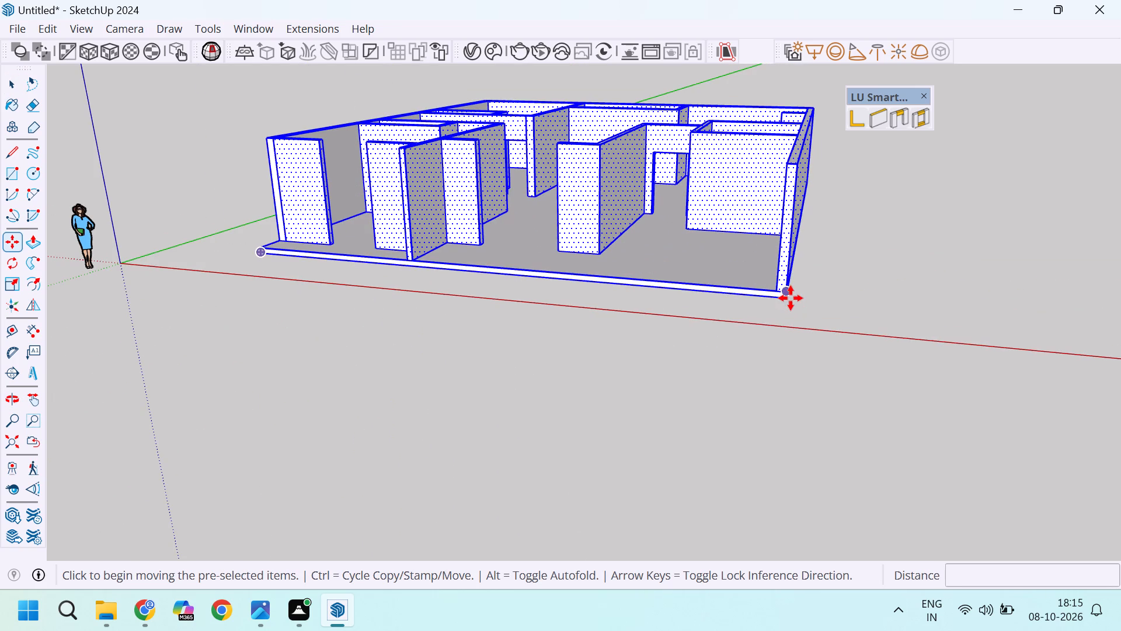
{"action": "scroll", "coordinate": [791, 298], "scroll_direction": "up", "scroll_amount": 9}
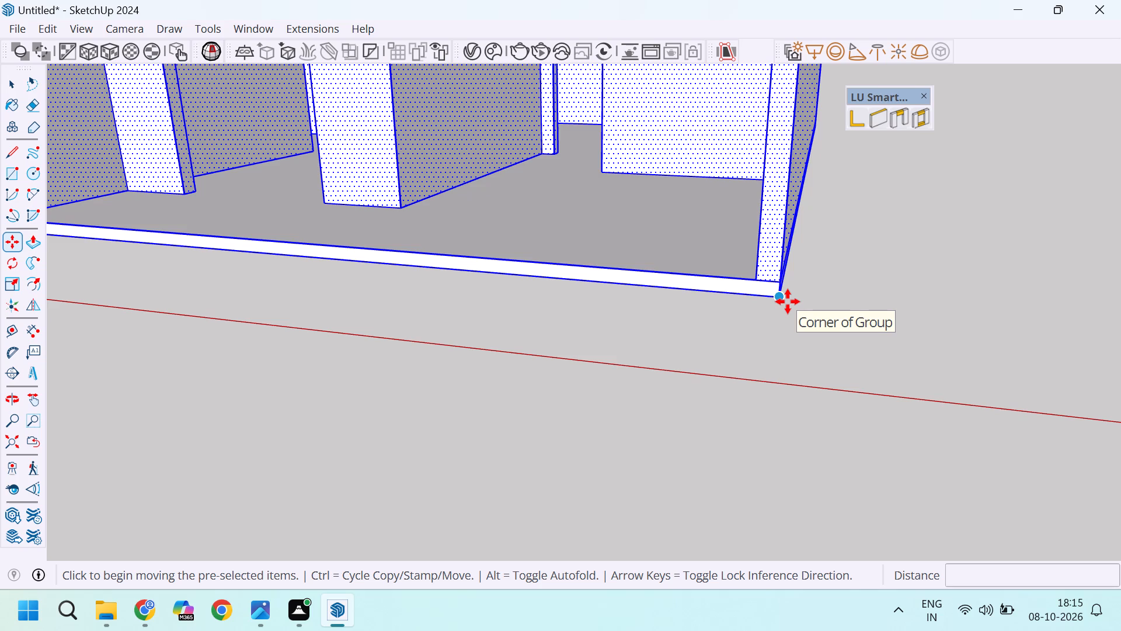
{"action": "left_click", "coordinate": [788, 301]}
{"action": "scroll", "coordinate": [761, 327], "scroll_direction": "down", "scroll_amount": 2}
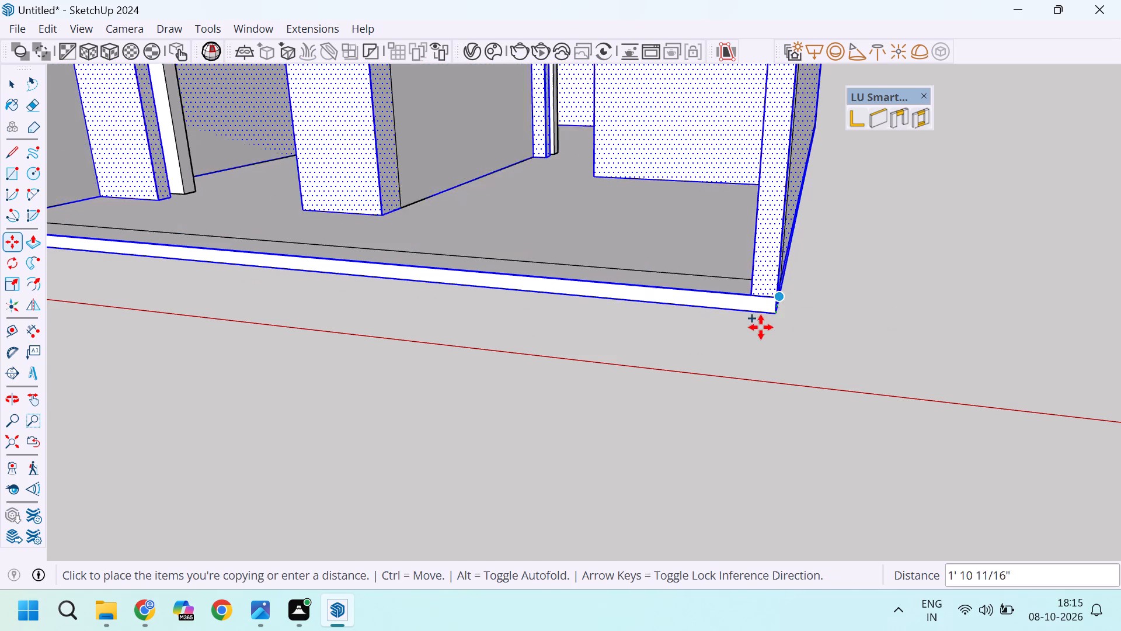
{"action": "scroll", "coordinate": [761, 327], "scroll_direction": "down", "scroll_amount": 14}
{"action": "scroll", "coordinate": [747, 161], "scroll_direction": "up", "scroll_amount": 10}
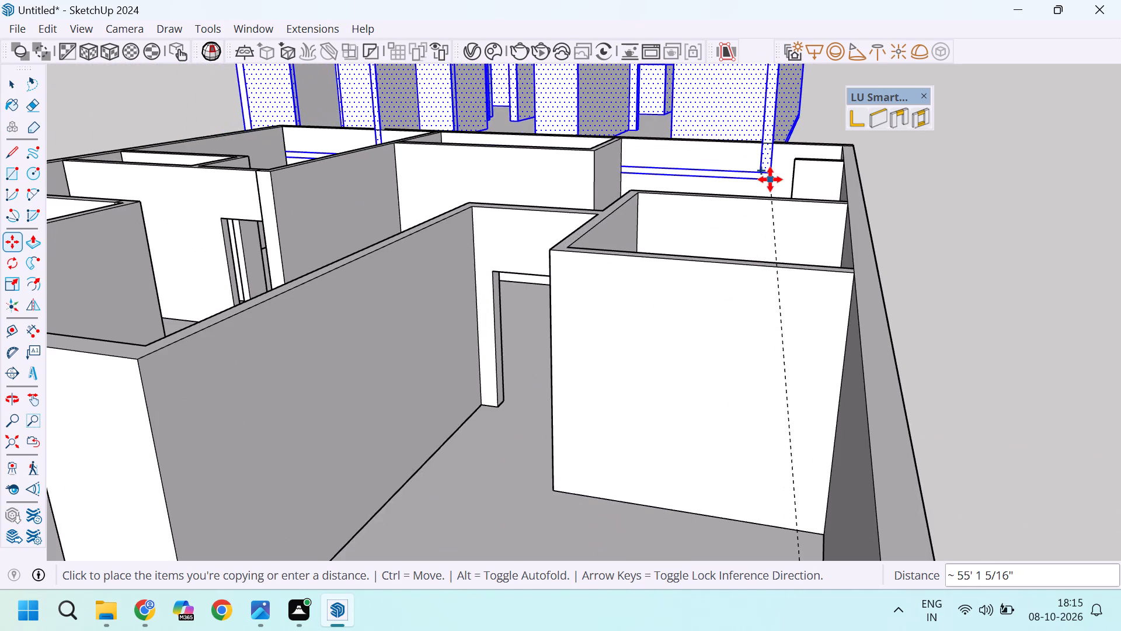
{"action": "scroll", "coordinate": [770, 179], "scroll_direction": "down", "scroll_amount": 10}
{"action": "scroll", "coordinate": [768, 210], "scroll_direction": "up", "scroll_amount": 9}
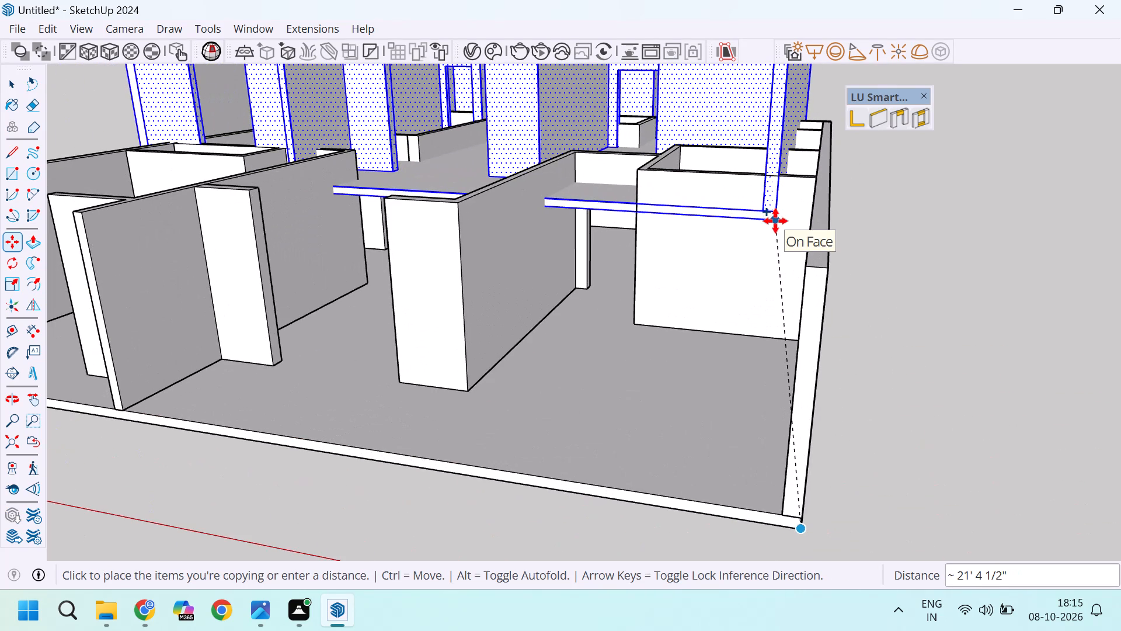
{"action": "left_click", "coordinate": [830, 266]}
{"action": "scroll", "coordinate": [787, 266], "scroll_direction": "down", "scroll_amount": 2}
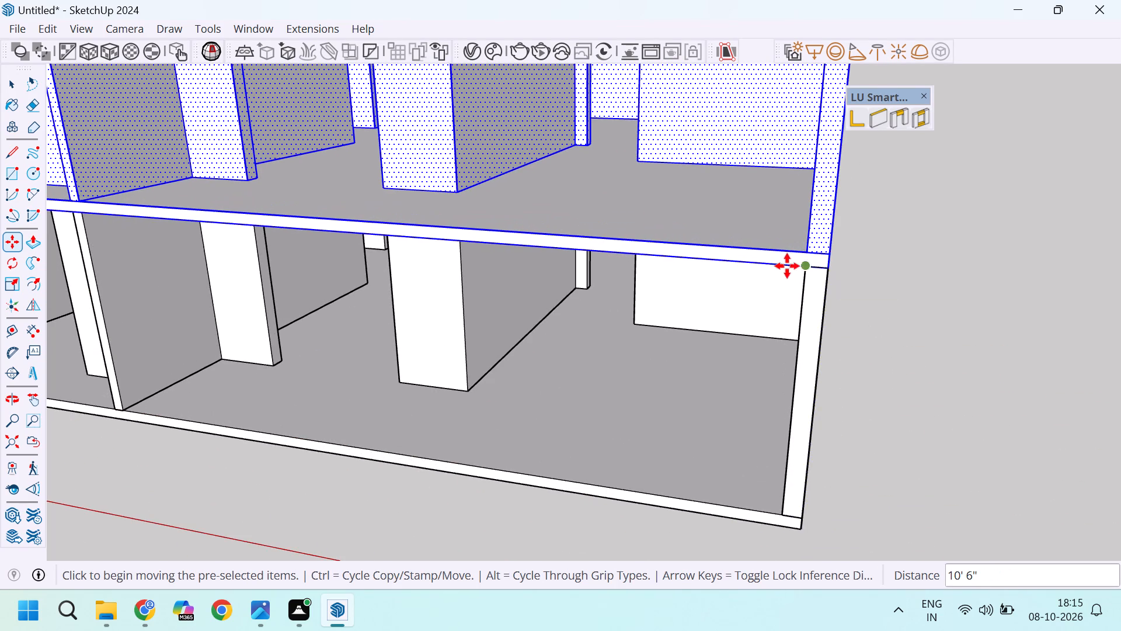
{"action": "scroll", "coordinate": [787, 266], "scroll_direction": "down", "scroll_amount": 15}
{"action": "key", "text": "space"}
{"action": "left_click", "coordinate": [833, 290]}
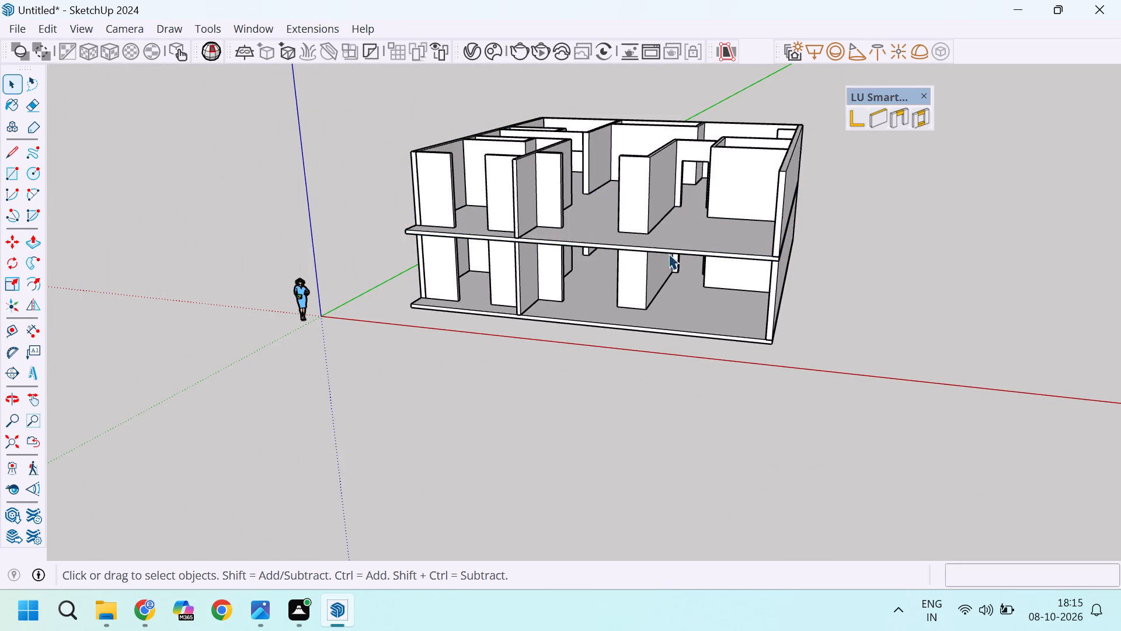
Push the front edge face of the upper floor slab back 7' to the front of the wide wall pier using Push/Pull.
{"action": "scroll", "coordinate": [669, 254], "scroll_direction": "up", "scroll_amount": 4}
{"action": "double_click", "coordinate": [723, 252]}
{"action": "scroll", "coordinate": [723, 252], "scroll_direction": "up", "scroll_amount": 3}
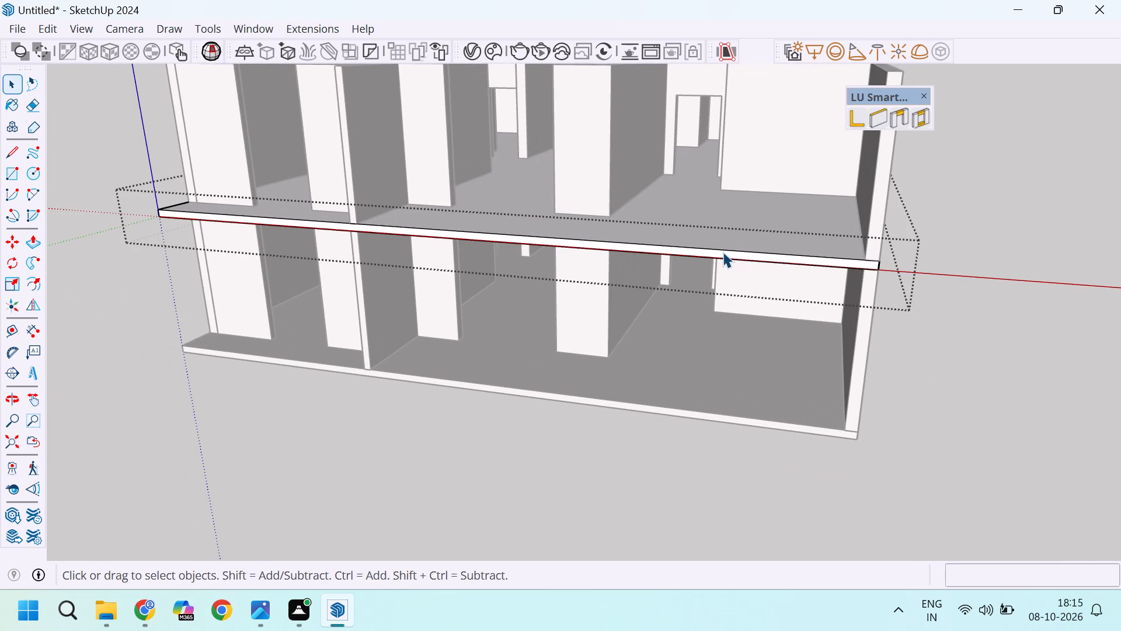
{"action": "key", "text": "p"}
{"action": "left_click", "coordinate": [718, 254]}
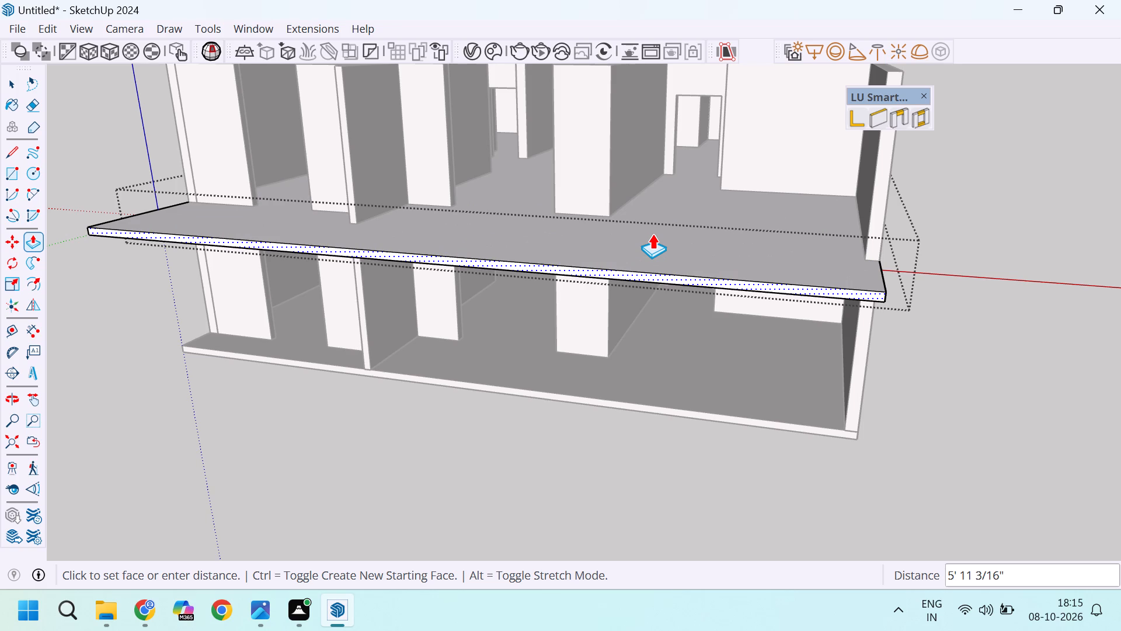
{"action": "left_click", "coordinate": [611, 212]}
{"action": "scroll", "coordinate": [631, 228], "scroll_direction": "down", "scroll_amount": 7}
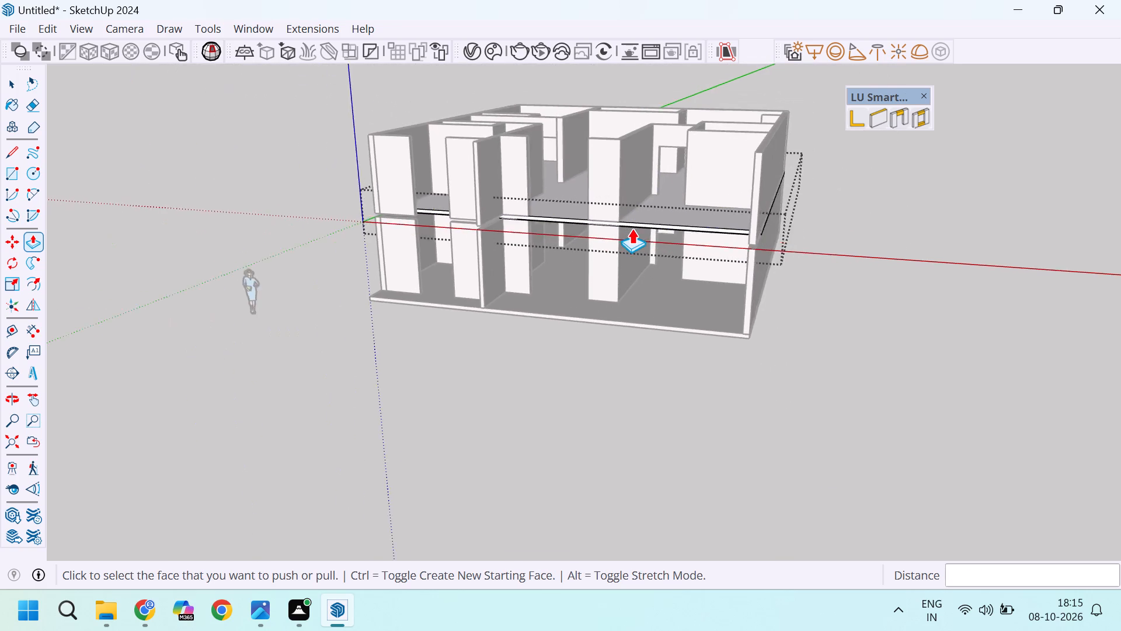
{"action": "scroll", "coordinate": [553, 194], "scroll_direction": "up", "scroll_amount": 7}
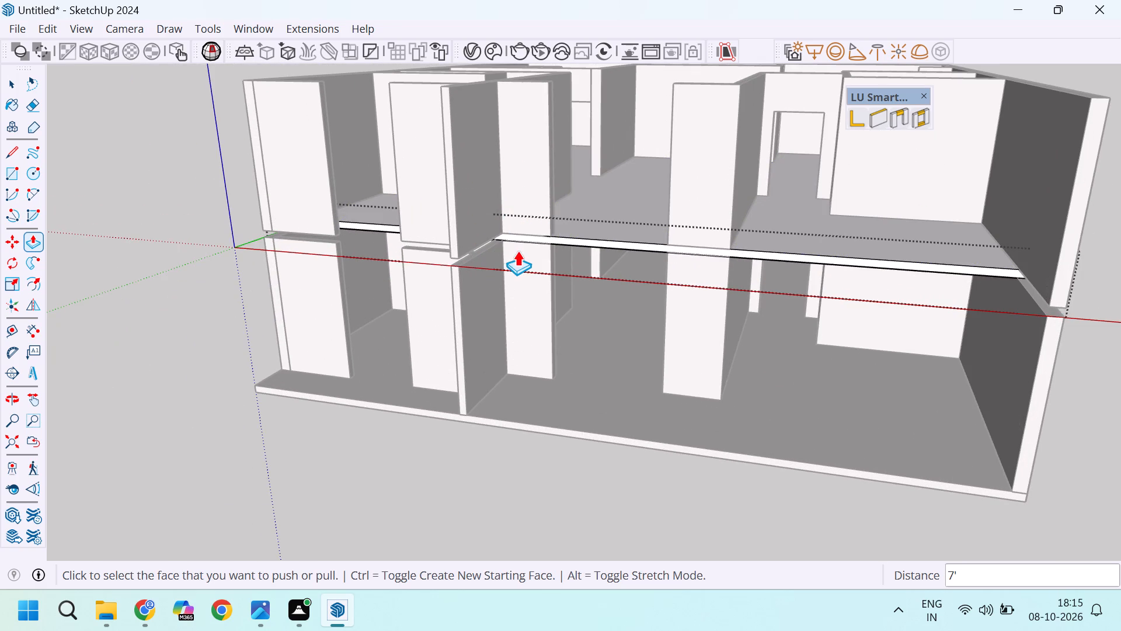
{"action": "scroll", "coordinate": [431, 245], "scroll_direction": "up", "scroll_amount": 4}
{"action": "scroll", "coordinate": [457, 251], "scroll_direction": "down", "scroll_amount": 3}
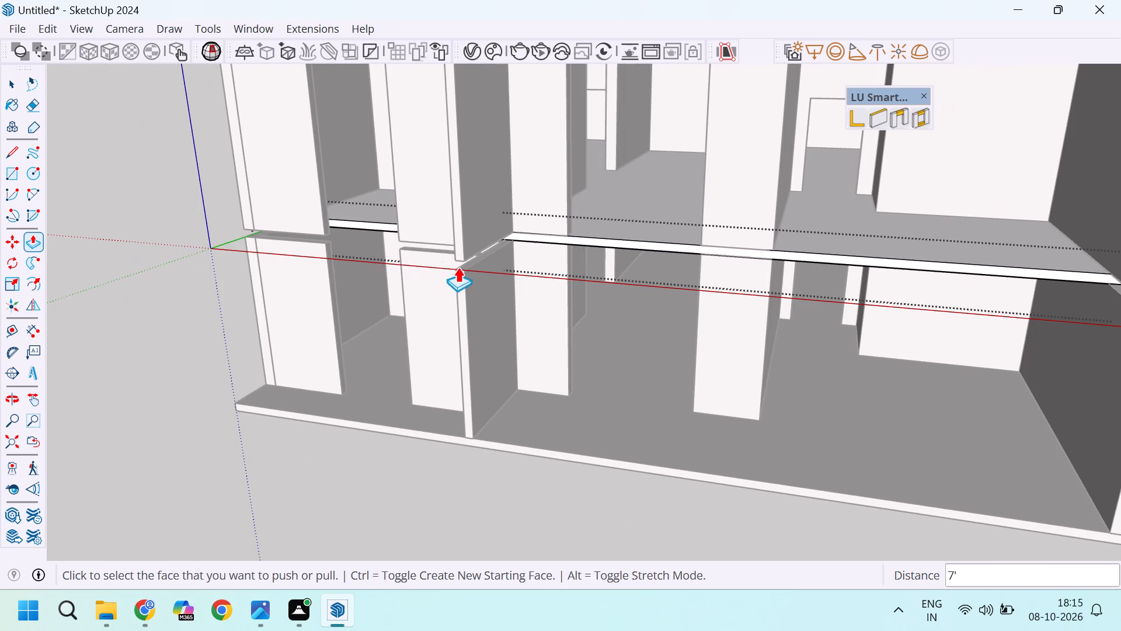
{"action": "scroll", "coordinate": [465, 269], "scroll_direction": "down", "scroll_amount": 4}
{"action": "key", "text": "space"}
{"action": "left_click", "coordinate": [1051, 317]}
Examine the junctions between the upper and lower front walls where the upper slab was cut back.
{"action": "scroll", "coordinate": [475, 311], "scroll_direction": "up", "scroll_amount": 5}
{"action": "middle_click_drag", "start_coordinate": [452, 295], "coordinate": [645, 283]}
{"action": "scroll", "coordinate": [726, 211], "scroll_direction": "up", "scroll_amount": 7}
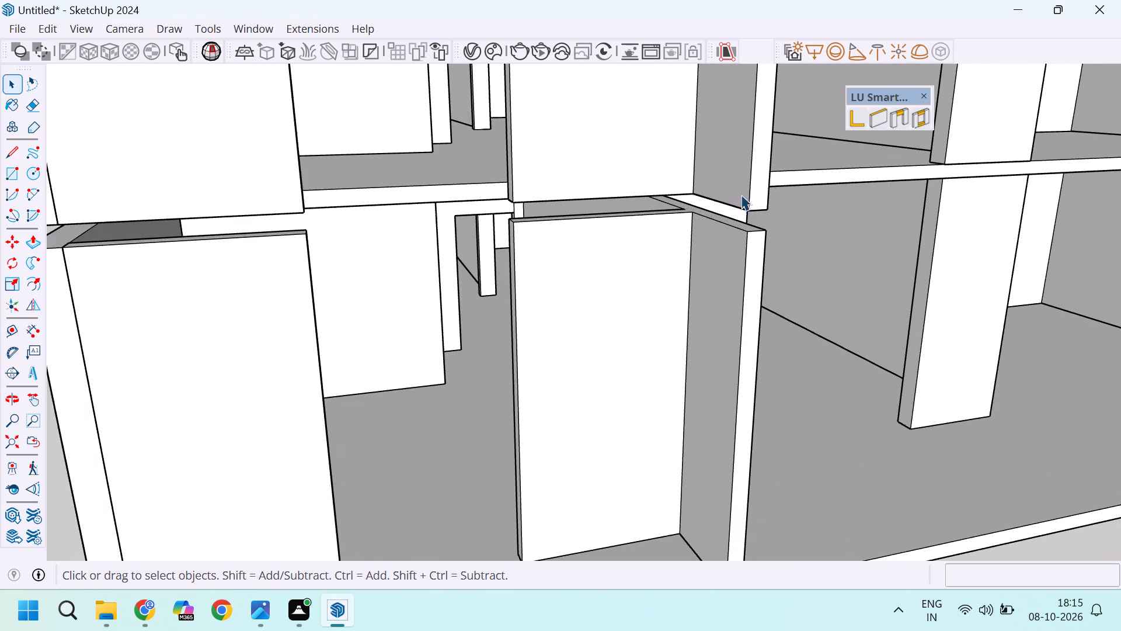
{"action": "left_click", "coordinate": [751, 200]}
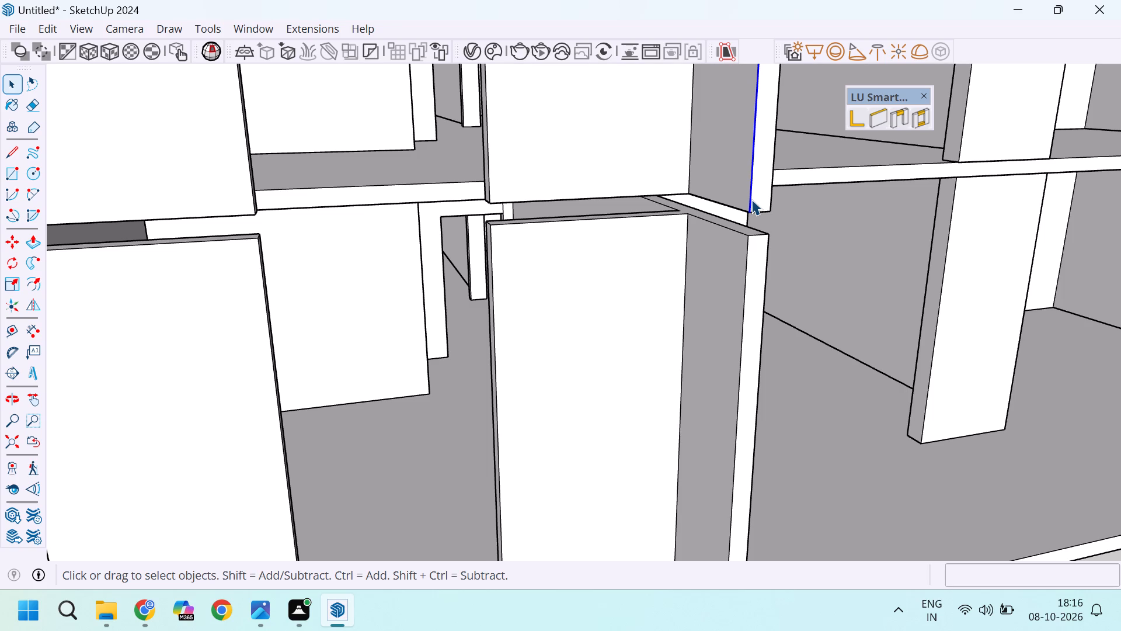
{"action": "scroll", "coordinate": [525, 204], "scroll_direction": "down", "scroll_amount": 14}
{"action": "scroll", "coordinate": [447, 244], "scroll_direction": "up", "scroll_amount": 3}
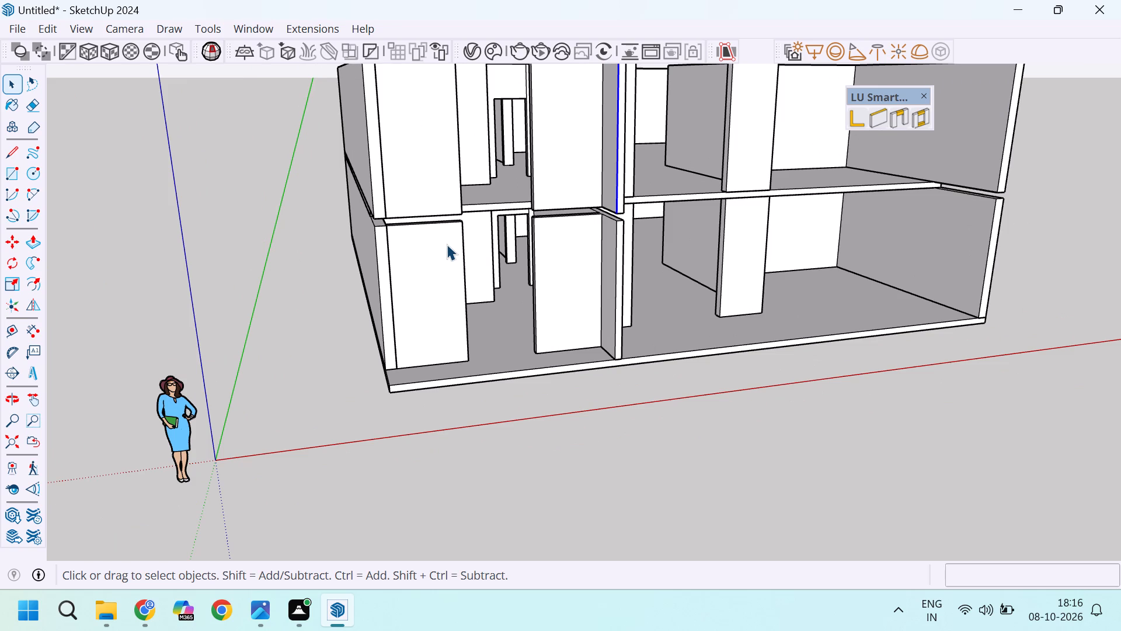
{"action": "scroll", "coordinate": [438, 245], "scroll_direction": "down", "scroll_amount": 5}
{"action": "middle_click_drag", "start_coordinate": [556, 247], "coordinate": [376, 278]}
{"action": "scroll", "coordinate": [425, 241], "scroll_direction": "up", "scroll_amount": 1}
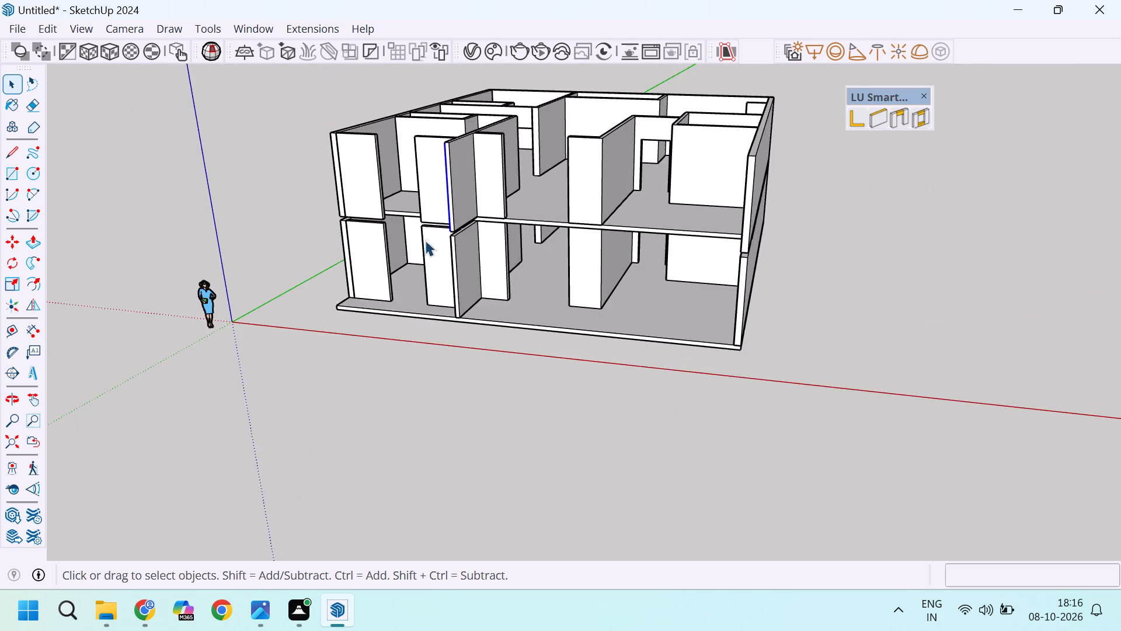
Examine the joint between the lower and upper storeys at the projecting front wall and the neighbouring piers.
{"action": "scroll", "coordinate": [425, 240], "scroll_direction": "up", "scroll_amount": 6}
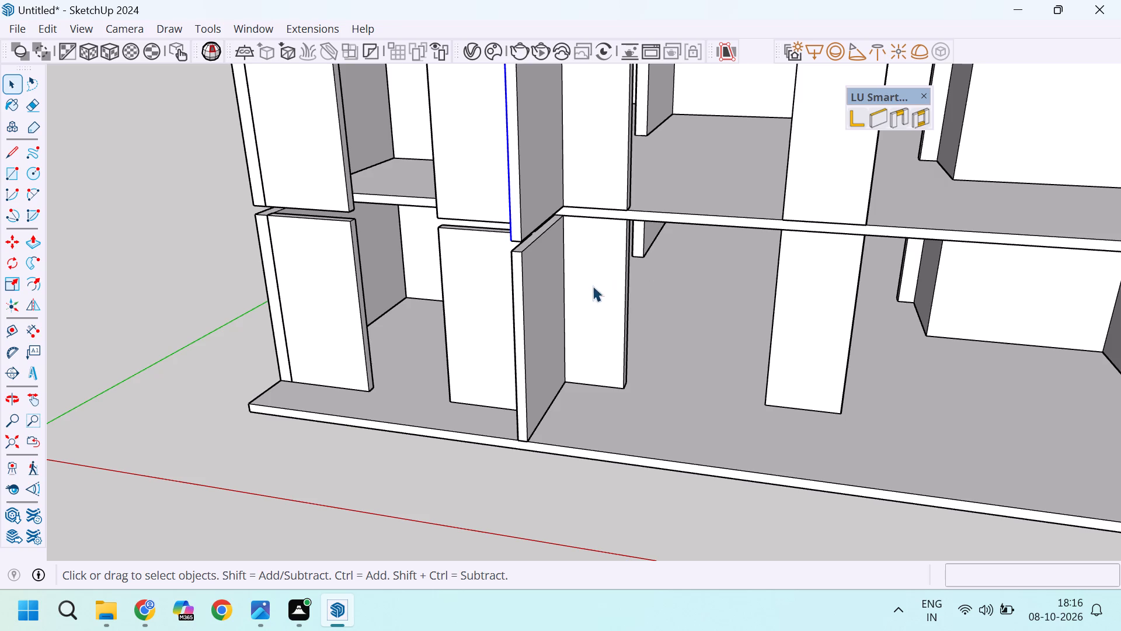
{"action": "scroll", "coordinate": [557, 263], "scroll_direction": "down", "scroll_amount": 5}
{"action": "scroll", "coordinate": [396, 270], "scroll_direction": "up", "scroll_amount": 3}
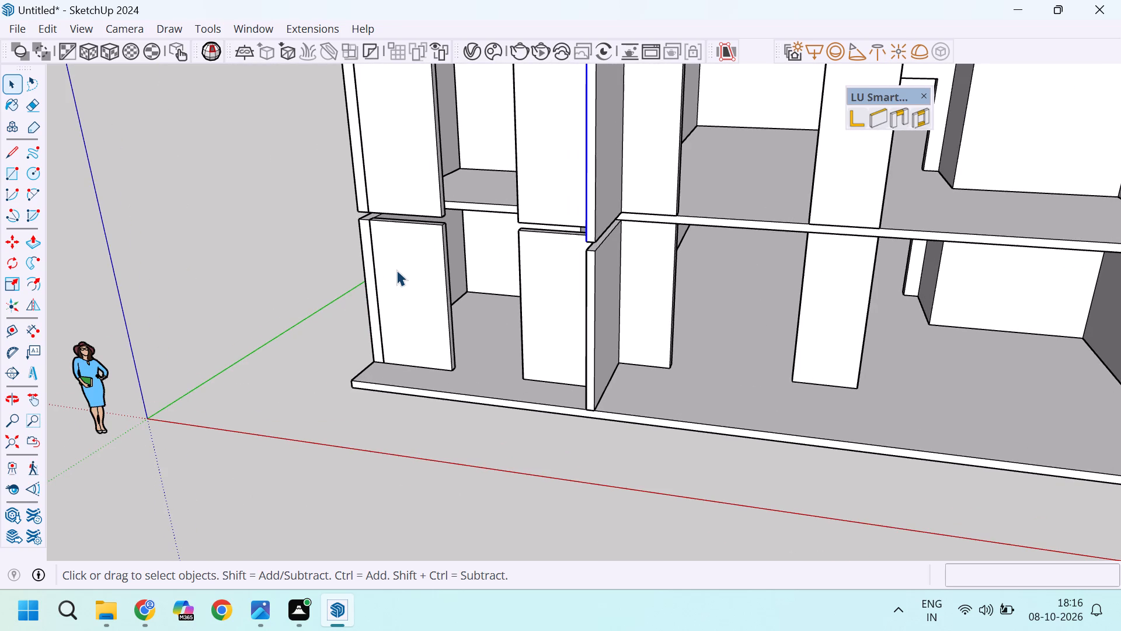
{"action": "scroll", "coordinate": [615, 264], "scroll_direction": "up", "scroll_amount": 4}
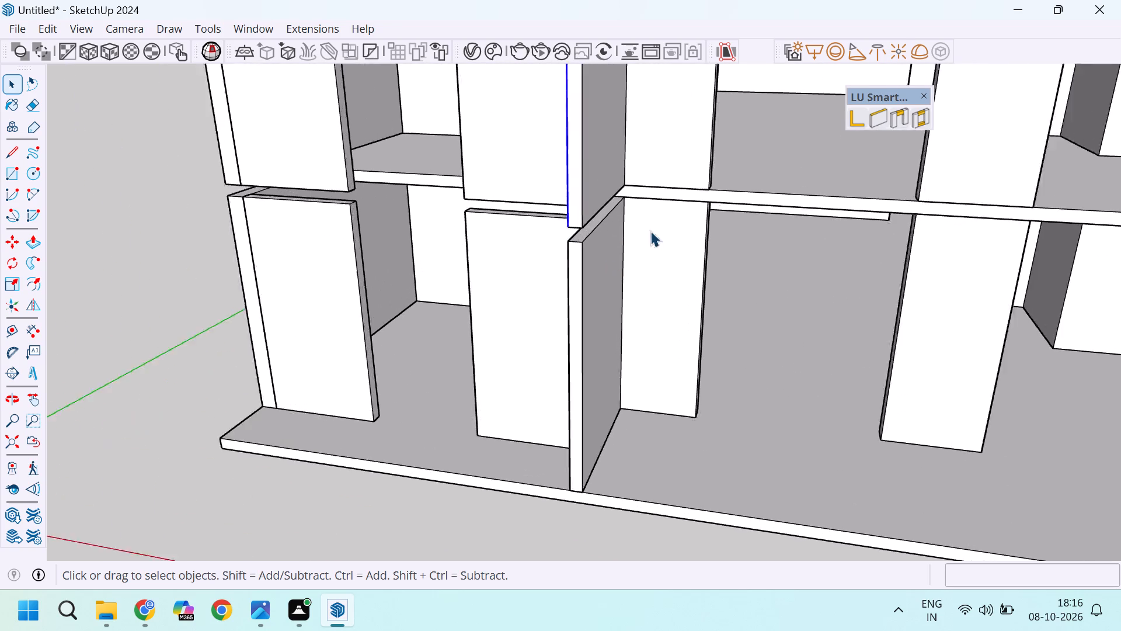
{"action": "scroll", "coordinate": [662, 227], "scroll_direction": "up", "scroll_amount": 2}
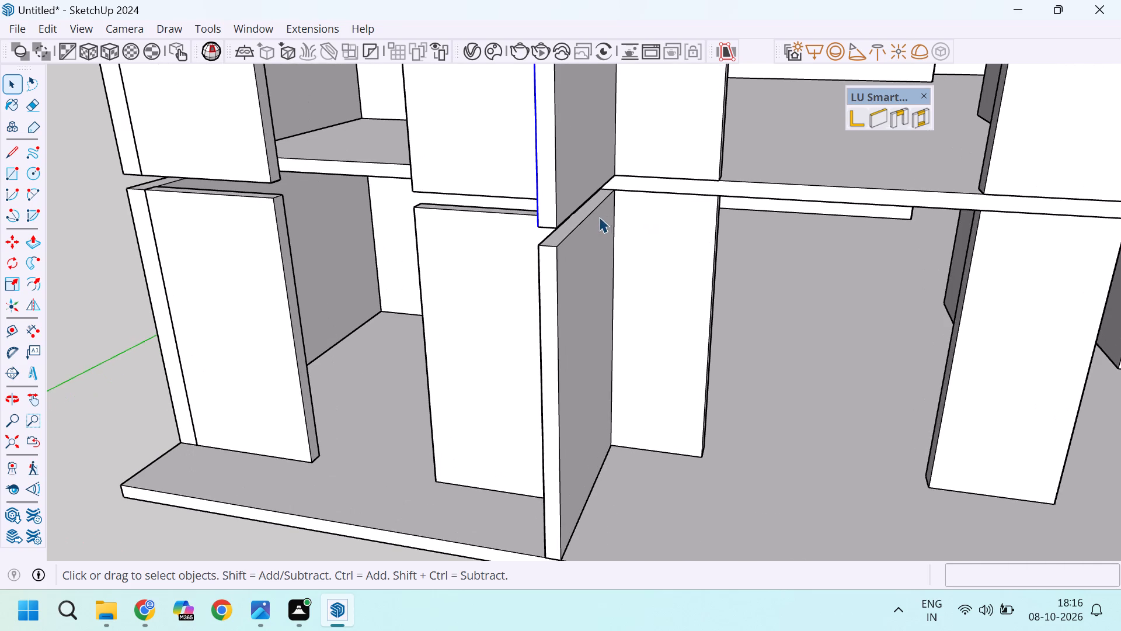
{"action": "scroll", "coordinate": [599, 217], "scroll_direction": "down", "scroll_amount": 6}
{"action": "scroll", "coordinate": [604, 204], "scroll_direction": "up", "scroll_amount": 11}
{"action": "scroll", "coordinate": [587, 223], "scroll_direction": "down", "scroll_amount": 3}
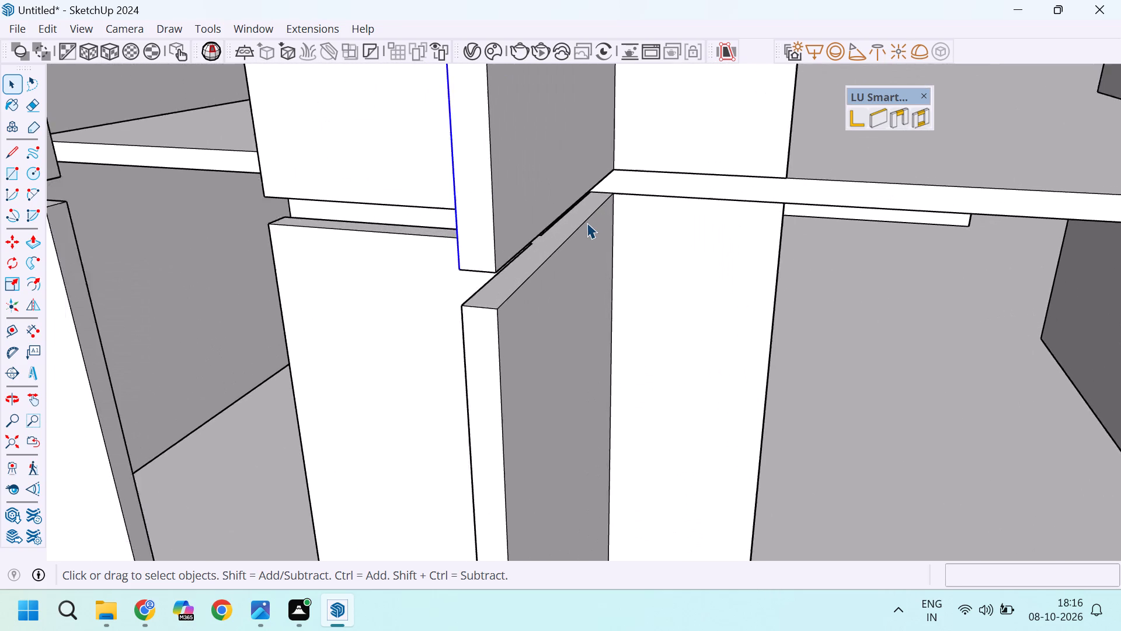
{"action": "scroll", "coordinate": [587, 223], "scroll_direction": "down", "scroll_amount": 1}
{"action": "scroll", "coordinate": [370, 217], "scroll_direction": "down", "scroll_amount": 7}
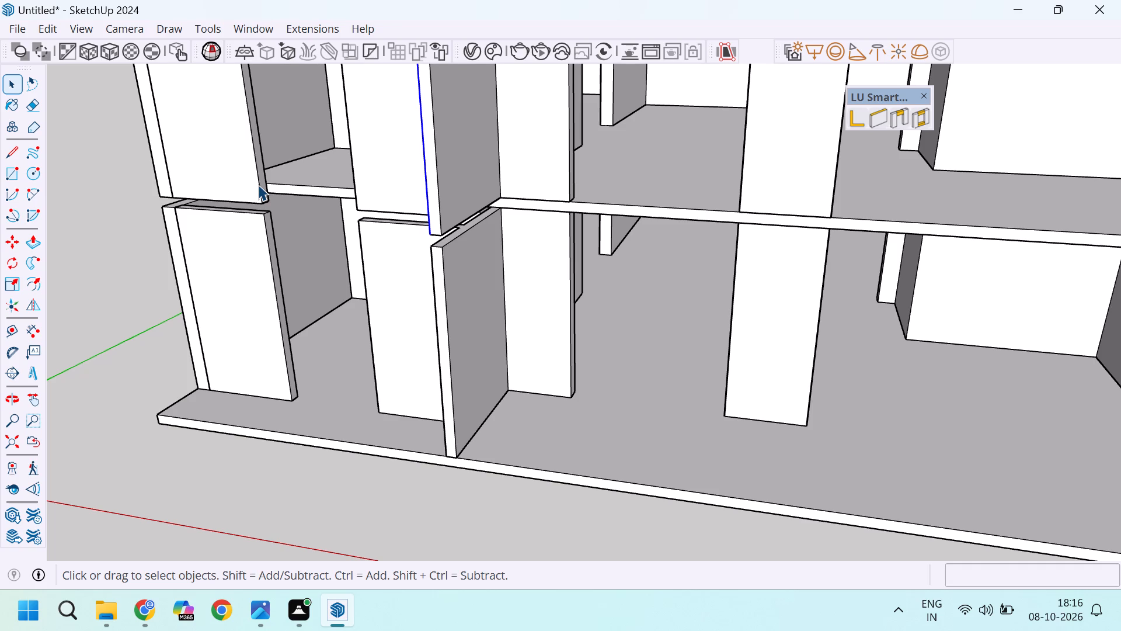
{"action": "scroll", "coordinate": [388, 262], "scroll_direction": "down", "scroll_amount": 4}
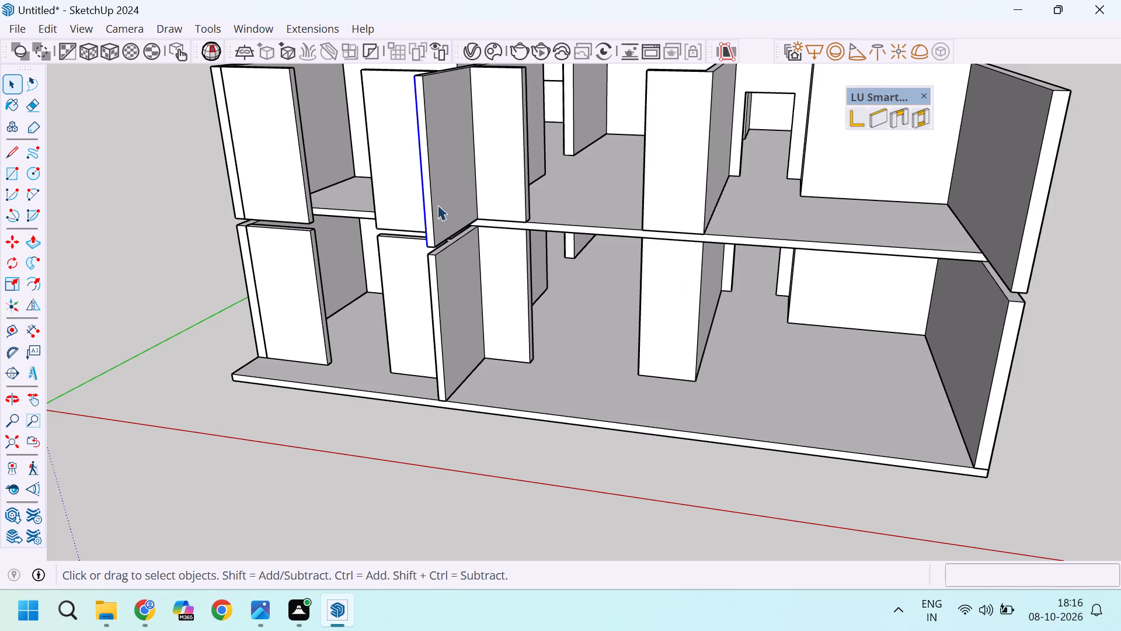
{"action": "scroll", "coordinate": [445, 271], "scroll_direction": "up", "scroll_amount": 9}
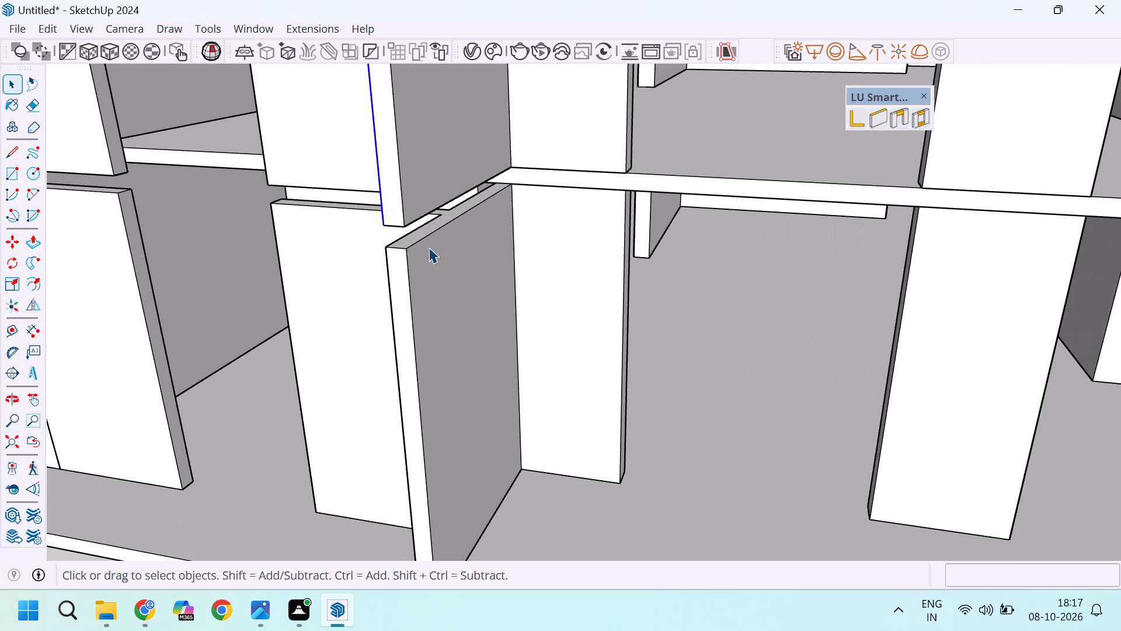
{"action": "scroll", "coordinate": [413, 262], "scroll_direction": "down", "scroll_amount": 4}
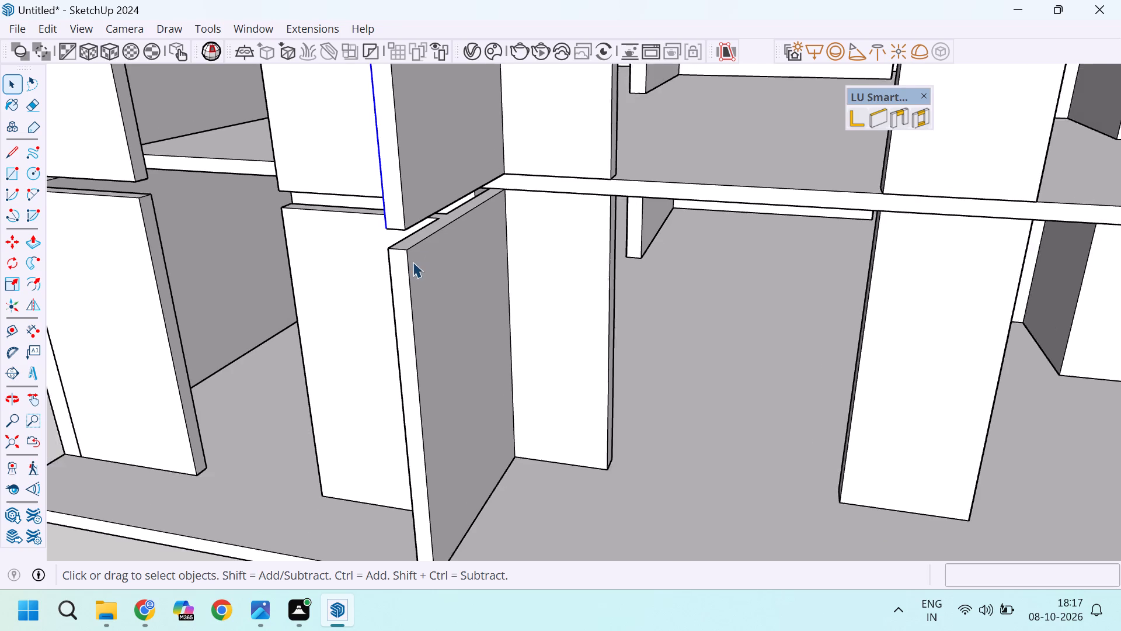
Pull the top face of the lower projecting front wall and its adjoining pier up 6" to the upper wall's underside using Push/Pull.
{"action": "left_click", "coordinate": [448, 237]}
{"action": "scroll", "coordinate": [448, 238], "scroll_direction": "down", "scroll_amount": 3}
{"action": "scroll", "coordinate": [445, 241], "scroll_direction": "up", "scroll_amount": 10}
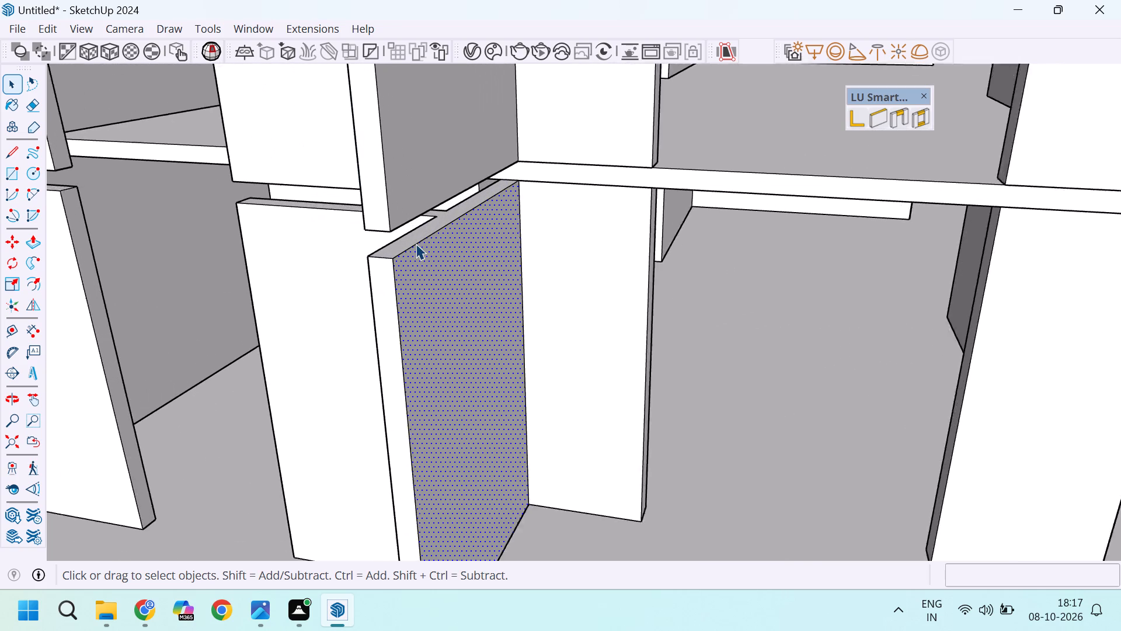
{"action": "left_click", "coordinate": [415, 242]}
{"action": "scroll", "coordinate": [415, 239], "scroll_direction": "up", "scroll_amount": 5}
{"action": "left_click", "coordinate": [408, 241]}
{"action": "scroll", "coordinate": [406, 244], "scroll_direction": "up", "scroll_amount": 4}
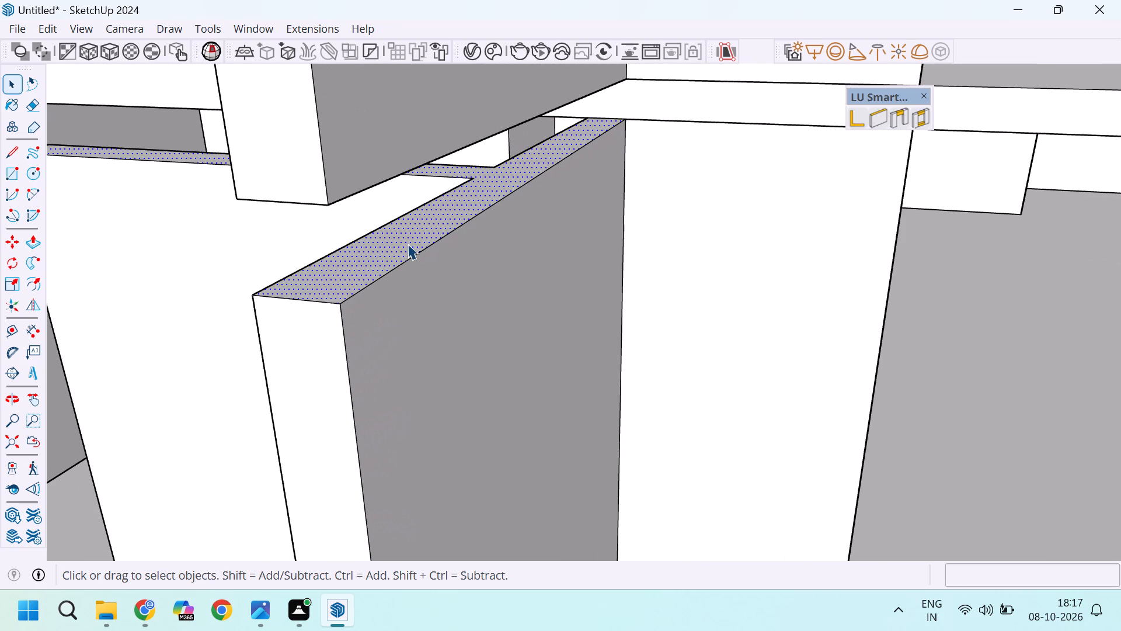
{"action": "key", "text": "p"}
{"action": "left_click", "coordinate": [396, 240]}
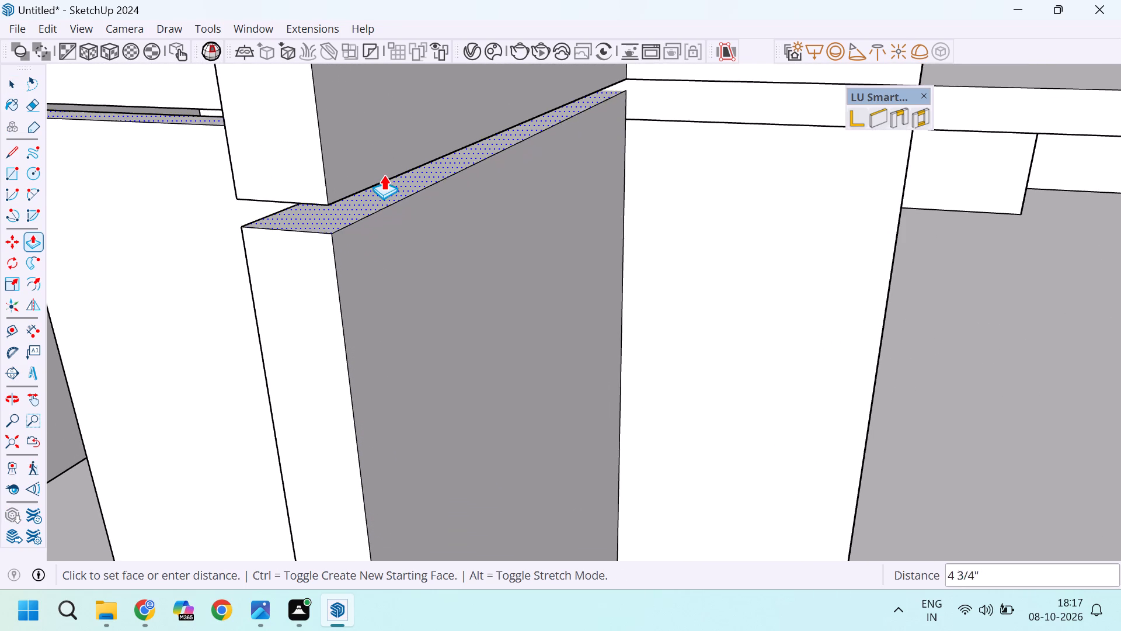
{"action": "left_click", "coordinate": [329, 204]}
{"action": "scroll", "coordinate": [489, 233], "scroll_direction": "down", "scroll_amount": 13}
{"action": "middle_click_drag", "start_coordinate": [403, 277], "coordinate": [516, 245]}
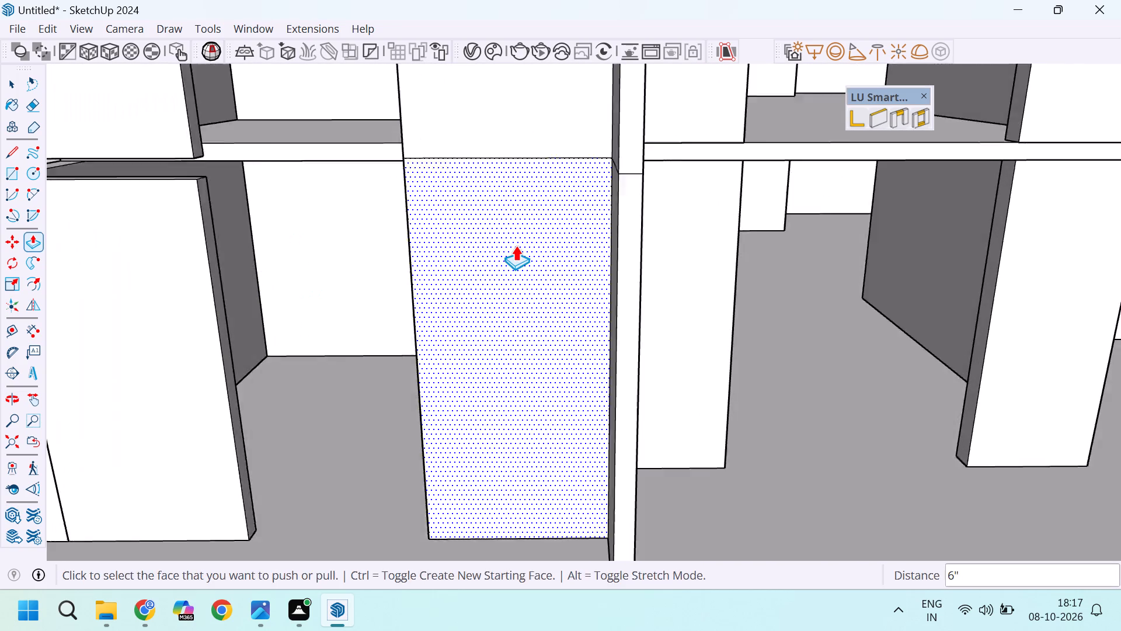
{"action": "scroll", "coordinate": [516, 245], "scroll_direction": "down", "scroll_amount": 11}
{"action": "key", "text": "space"}
Examine the storey joint around the raised wall and along the front and side of the house.
{"action": "middle_click_drag", "start_coordinate": [547, 259], "coordinate": [495, 204]}
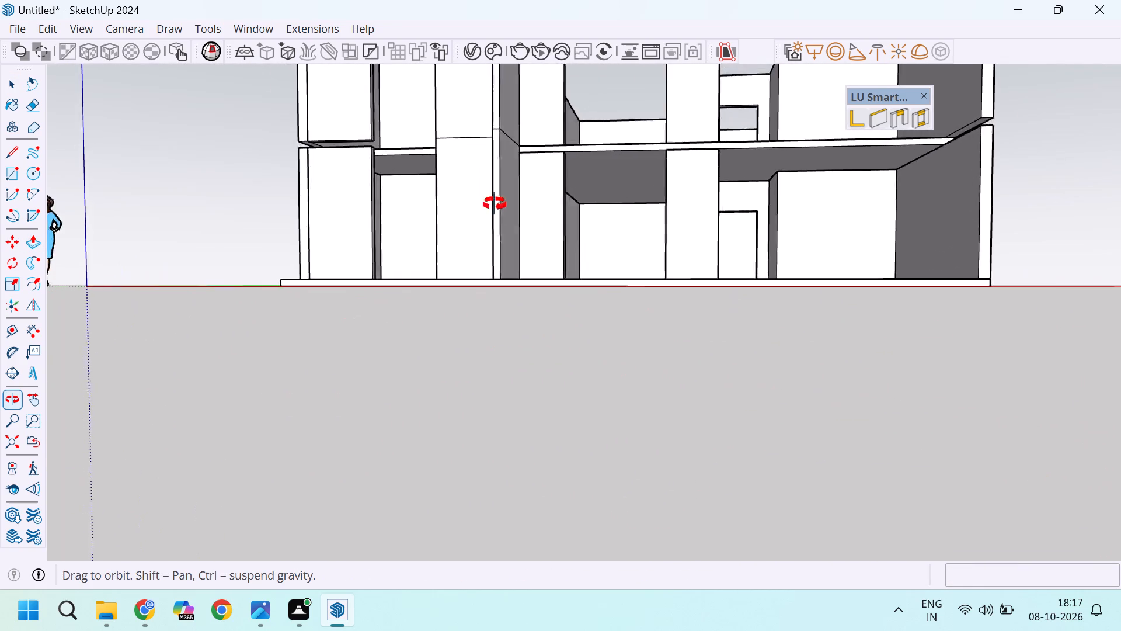
{"action": "middle_click_drag", "start_coordinate": [495, 204], "coordinate": [690, 233]}
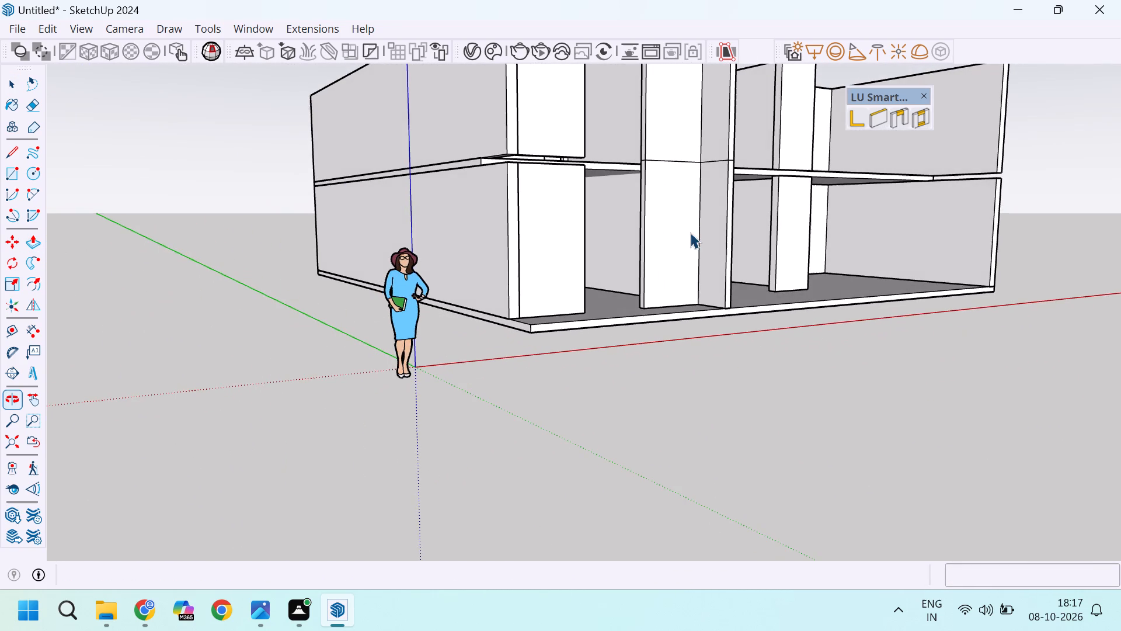
{"action": "scroll", "coordinate": [683, 240], "scroll_direction": "down", "scroll_amount": 4}
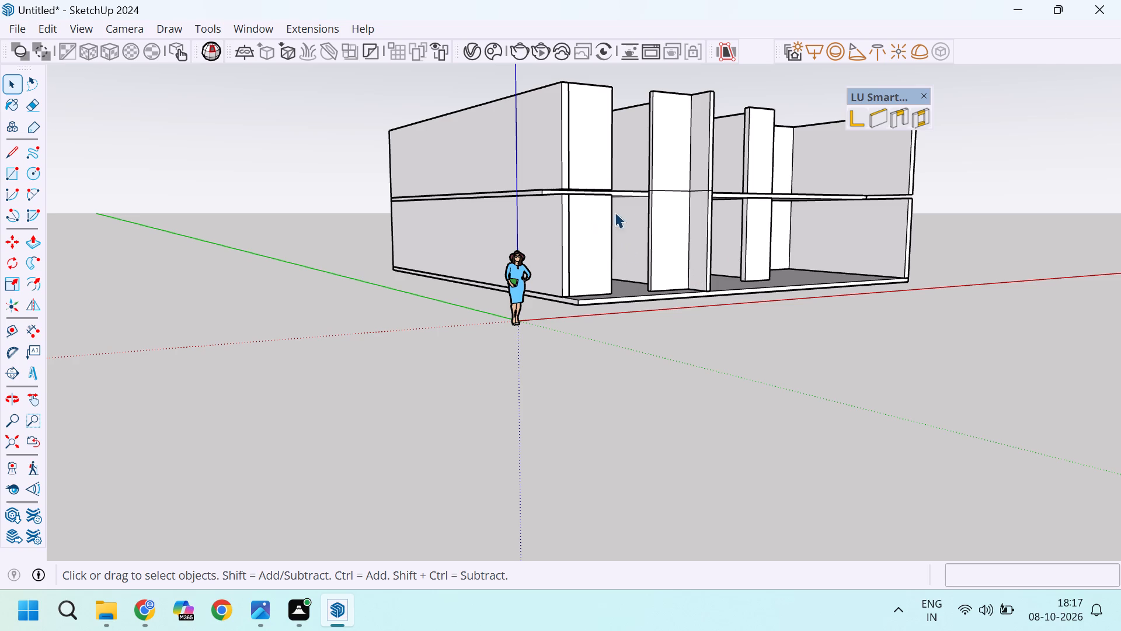
{"action": "middle_click_drag", "start_coordinate": [639, 194], "coordinate": [472, 203]}
{"action": "scroll", "coordinate": [496, 216], "scroll_direction": "up", "scroll_amount": 9}
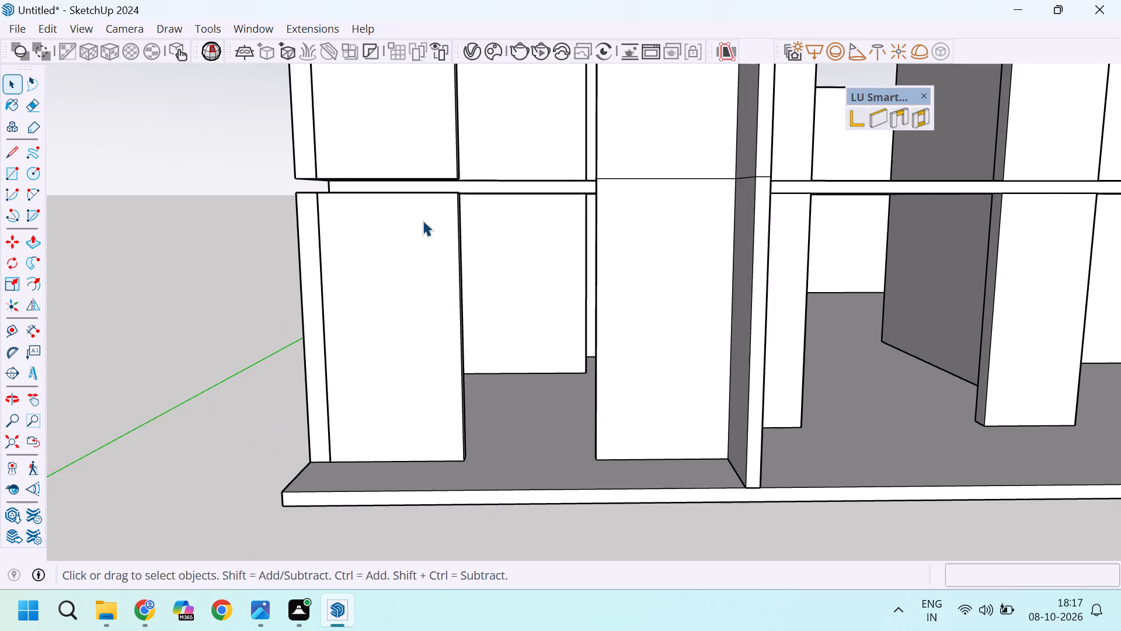
{"action": "scroll", "coordinate": [423, 220], "scroll_direction": "down", "scroll_amount": 8}
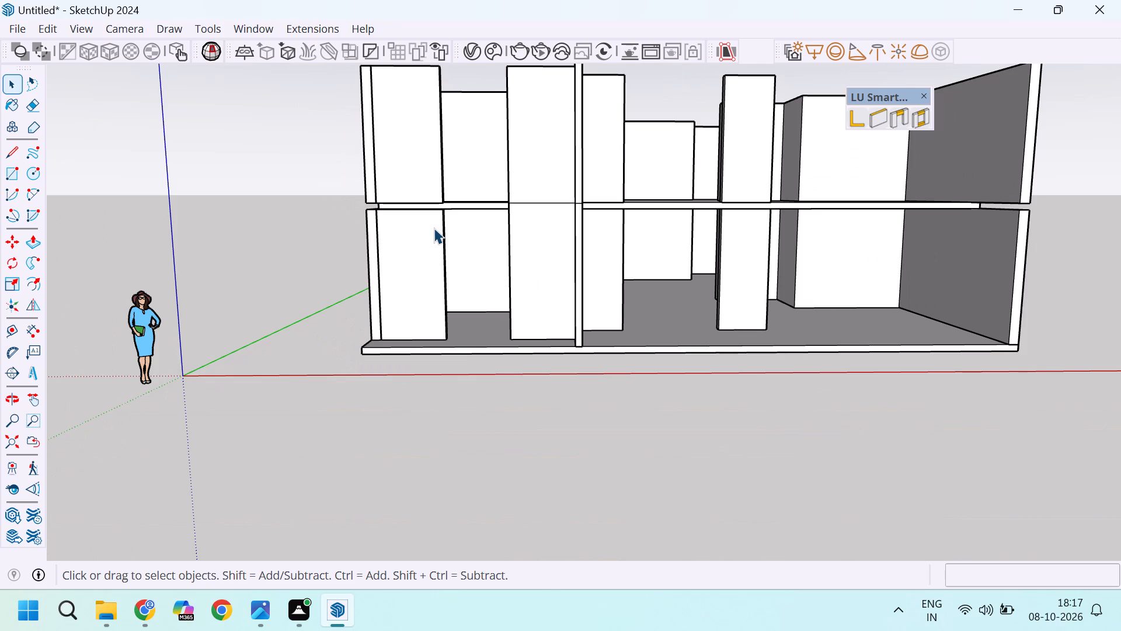
{"action": "scroll", "coordinate": [442, 221], "scroll_direction": "down", "scroll_amount": 4}
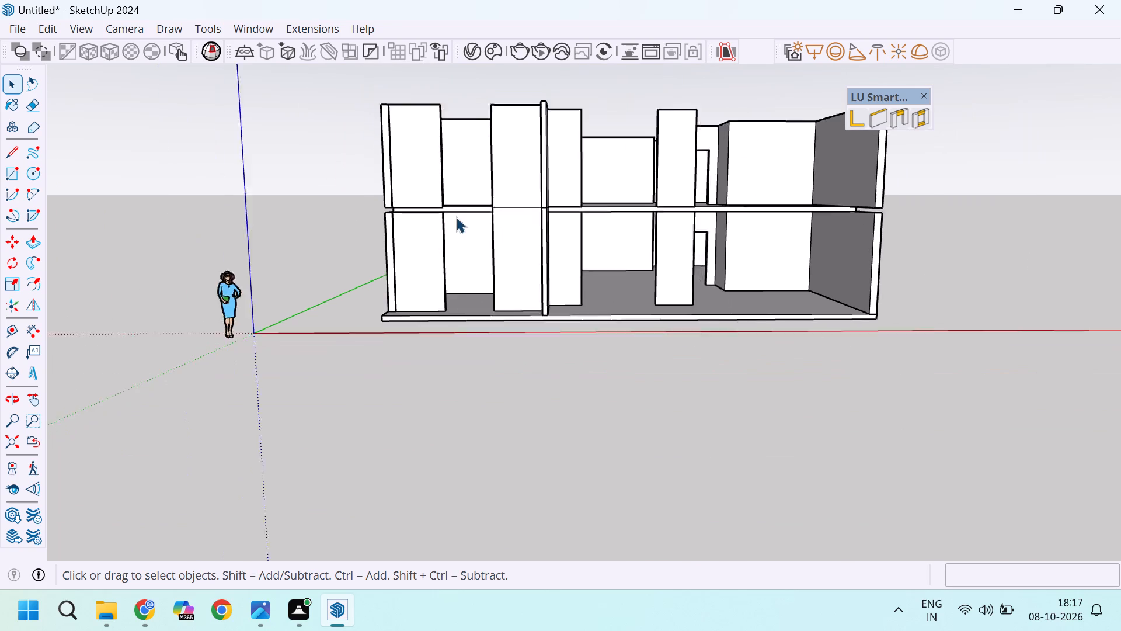
{"action": "middle_click_drag", "start_coordinate": [462, 210], "coordinate": [488, 294]}
{"action": "scroll", "coordinate": [517, 267], "scroll_direction": "up", "scroll_amount": 4}
{"action": "middle_click_drag", "start_coordinate": [467, 276], "coordinate": [524, 284]}
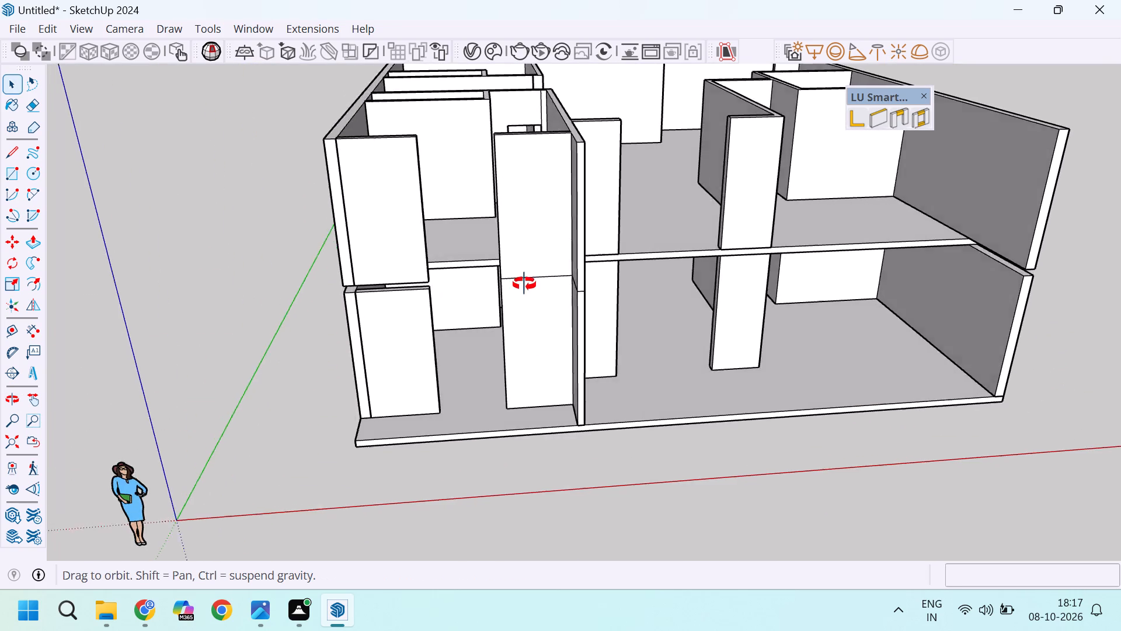
{"action": "middle_click_drag", "start_coordinate": [524, 284], "coordinate": [724, 353]}
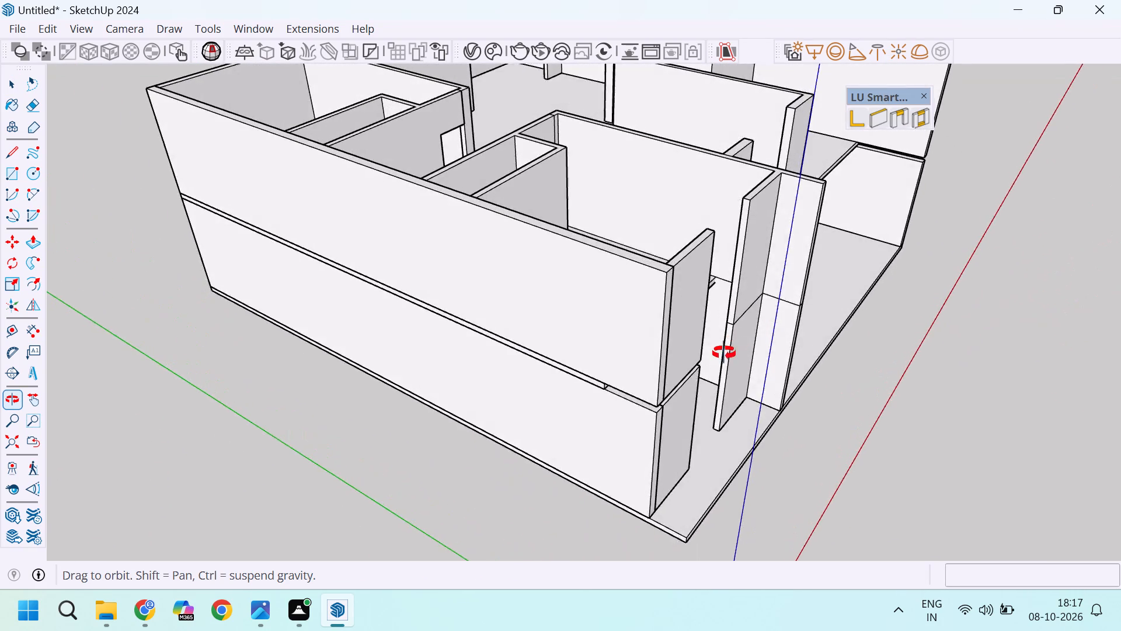
{"action": "middle_click_drag", "start_coordinate": [724, 353], "coordinate": [719, 353]}
{"action": "scroll", "coordinate": [717, 323], "scroll_direction": "up", "scroll_amount": 10}
{"action": "middle_click_drag", "start_coordinate": [700, 315], "coordinate": [646, 262]}
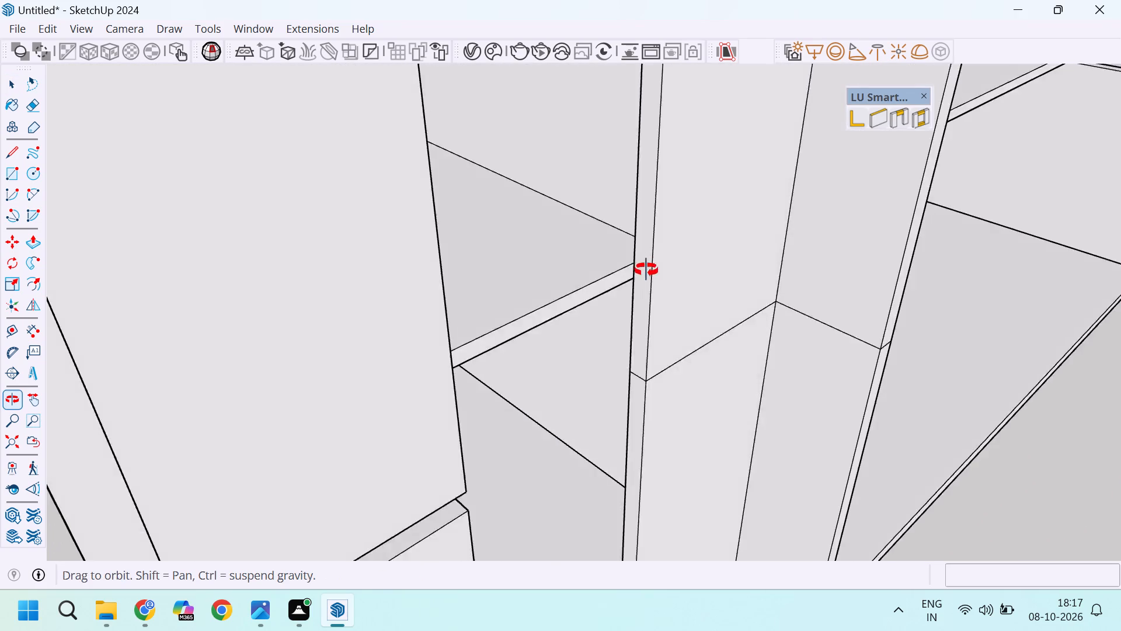
{"action": "scroll", "coordinate": [620, 257], "scroll_direction": "down", "scroll_amount": 4}
{"action": "scroll", "coordinate": [454, 321], "scroll_direction": "up", "scroll_amount": 4}
{"action": "scroll", "coordinate": [504, 264], "scroll_direction": "down", "scroll_amount": 4}
{"action": "scroll", "coordinate": [551, 275], "scroll_direction": "up", "scroll_amount": 3}
Select the upper floor slab and examine where its front edge meets the piers and side walls of both storeys.
{"action": "left_click", "coordinate": [560, 266]}
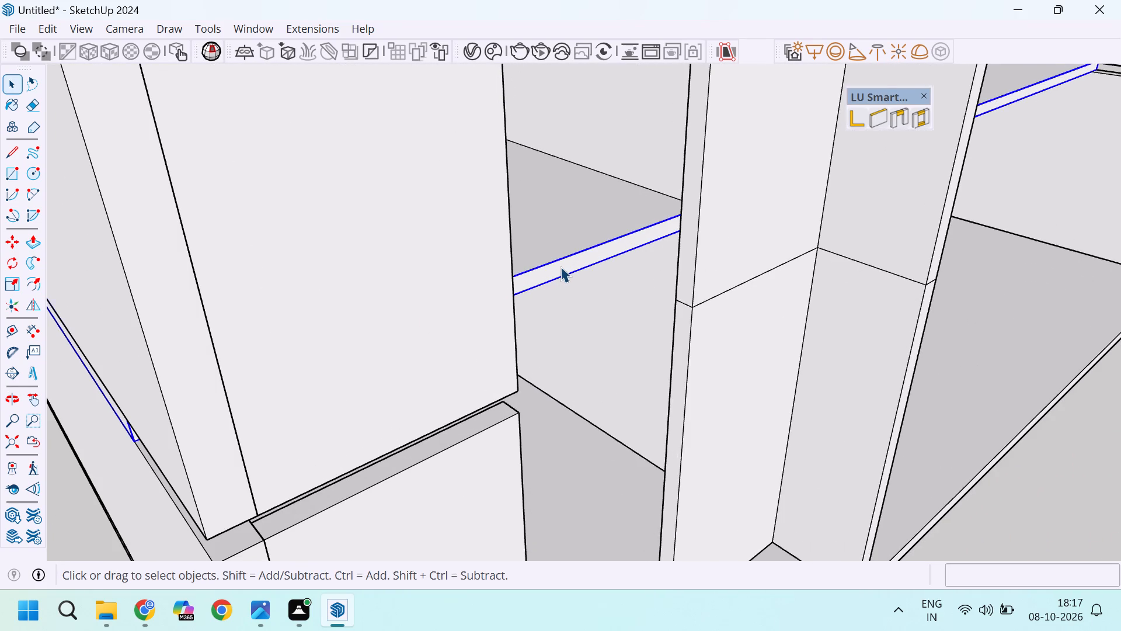
{"action": "middle_click_drag", "start_coordinate": [588, 251], "coordinate": [593, 309]}
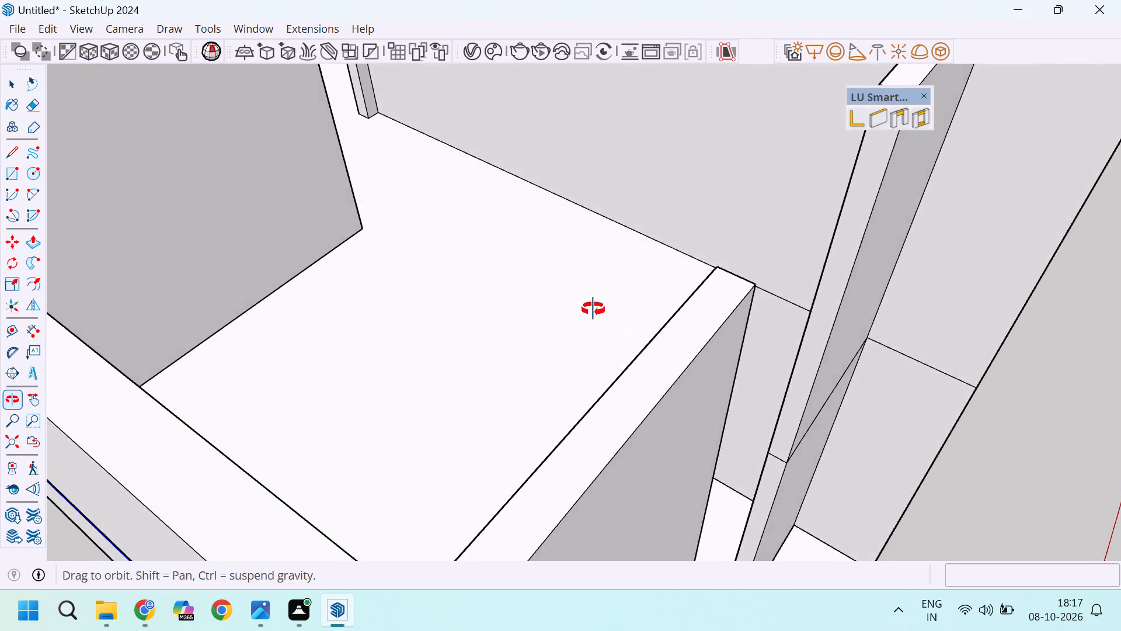
{"action": "middle_click_drag", "start_coordinate": [593, 309], "coordinate": [304, 200]}
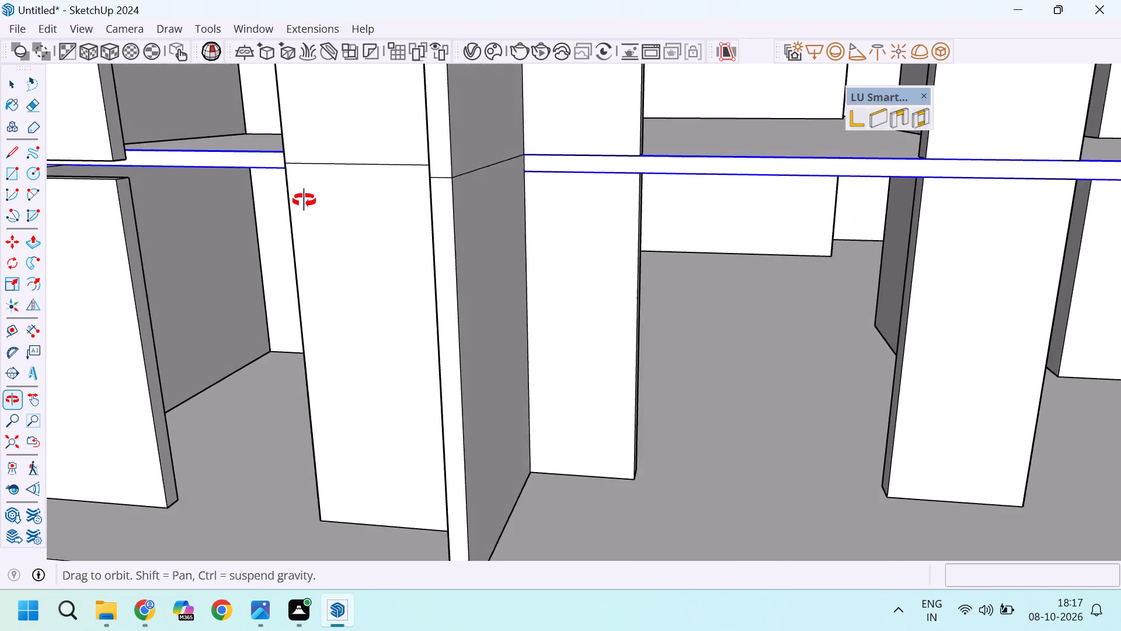
{"action": "middle_click_drag", "start_coordinate": [304, 200], "coordinate": [388, 261]}
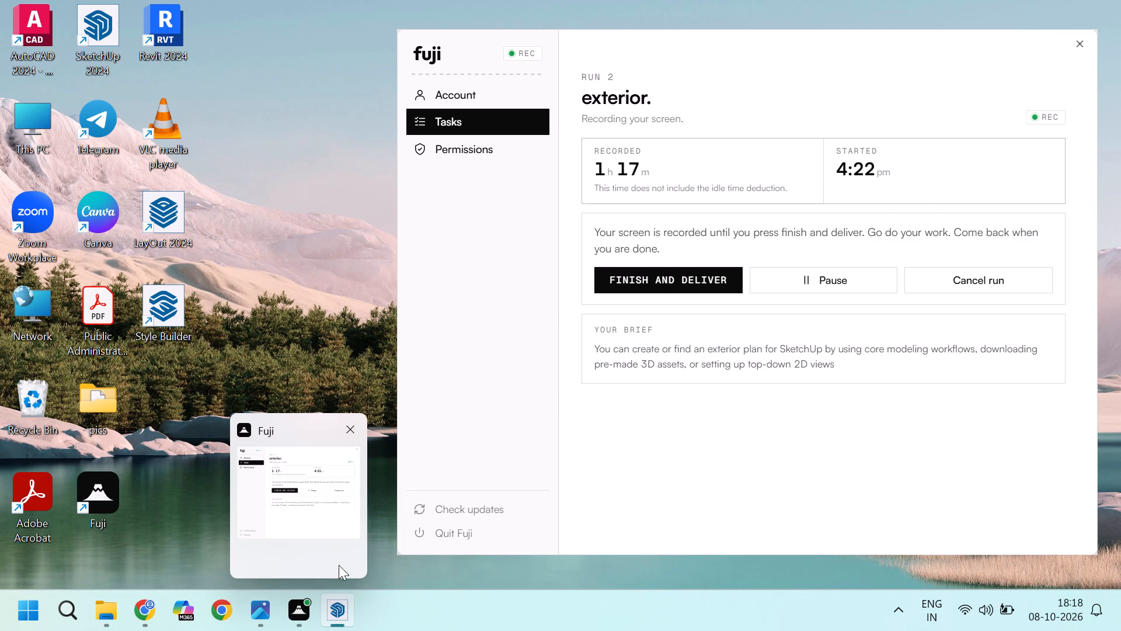
{"action": "scroll", "coordinate": [583, 320], "scroll_direction": "down", "scroll_amount": 9}
{"action": "middle_click_drag", "start_coordinate": [679, 403], "coordinate": [662, 401]}
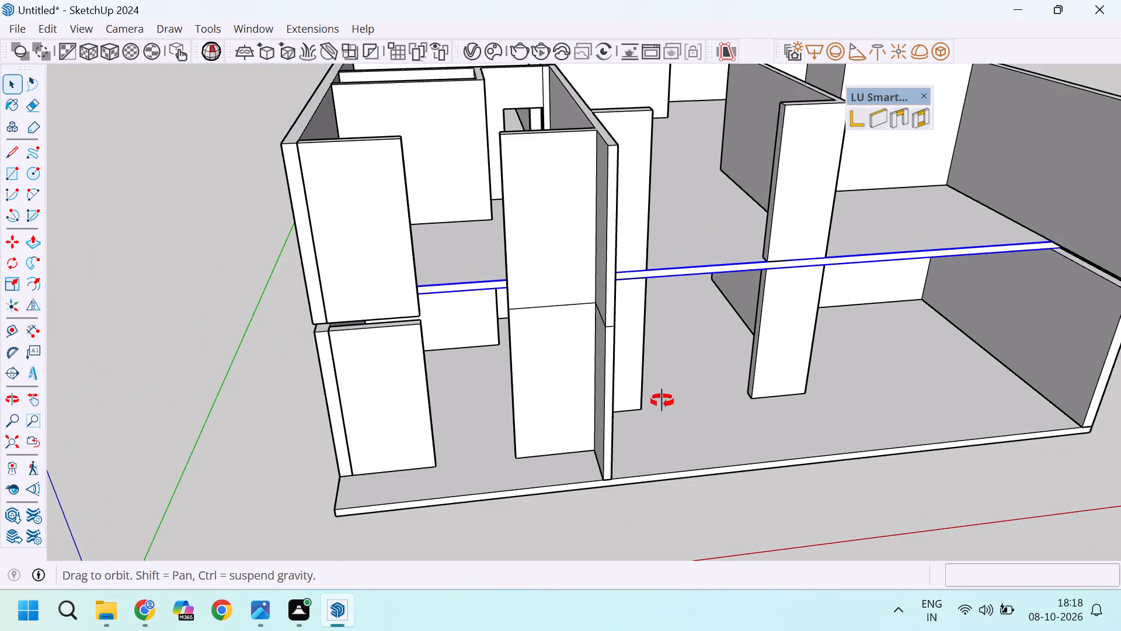
{"action": "middle_click_drag", "start_coordinate": [662, 401], "coordinate": [631, 310]}
{"action": "scroll", "coordinate": [437, 303], "scroll_direction": "up", "scroll_amount": 5}
{"action": "scroll", "coordinate": [483, 332], "scroll_direction": "down", "scroll_amount": 6}
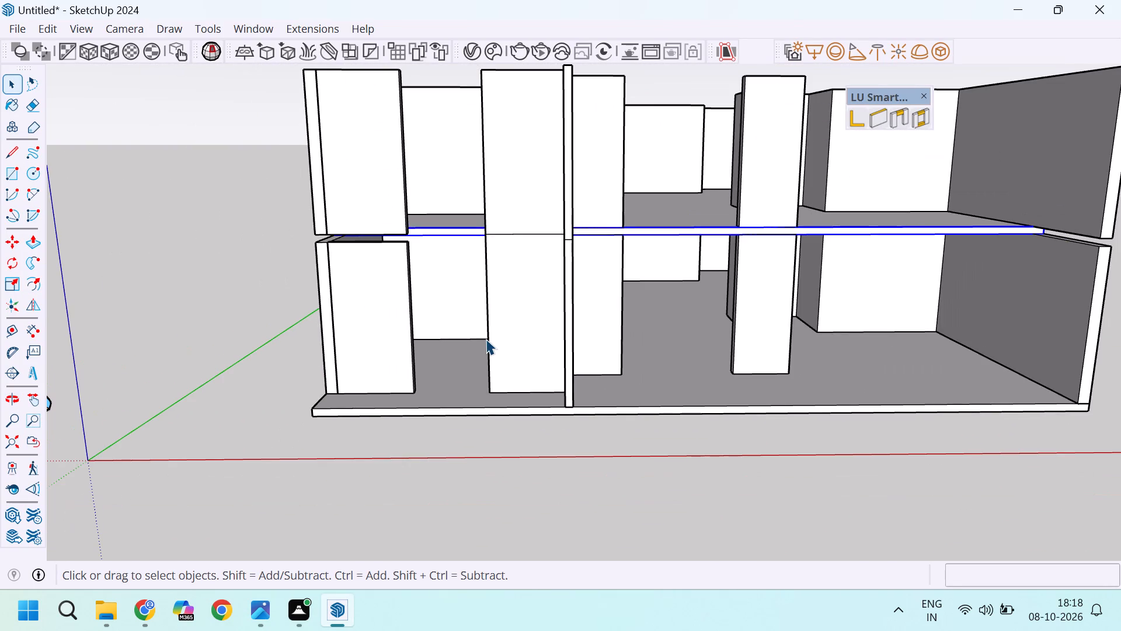
{"action": "scroll", "coordinate": [413, 258], "scroll_direction": "up", "scroll_amount": 3}
{"action": "scroll", "coordinate": [475, 226], "scroll_direction": "up", "scroll_amount": 2}
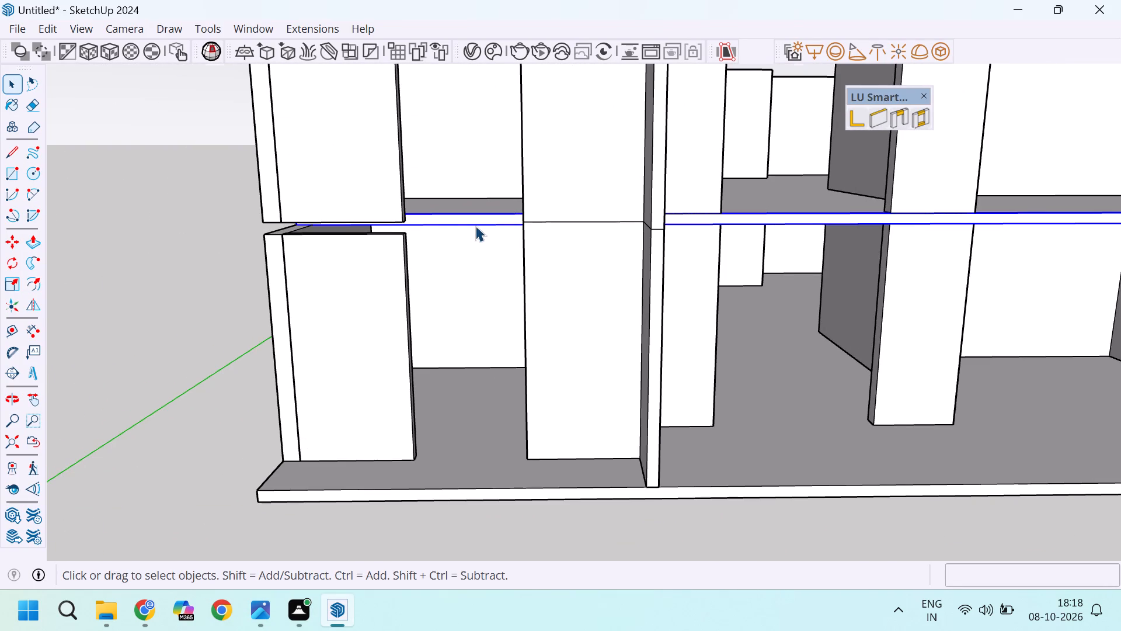
{"action": "scroll", "coordinate": [475, 226], "scroll_direction": "up", "scroll_amount": 8}
{"action": "scroll", "coordinate": [471, 229], "scroll_direction": "down", "scroll_amount": 12}
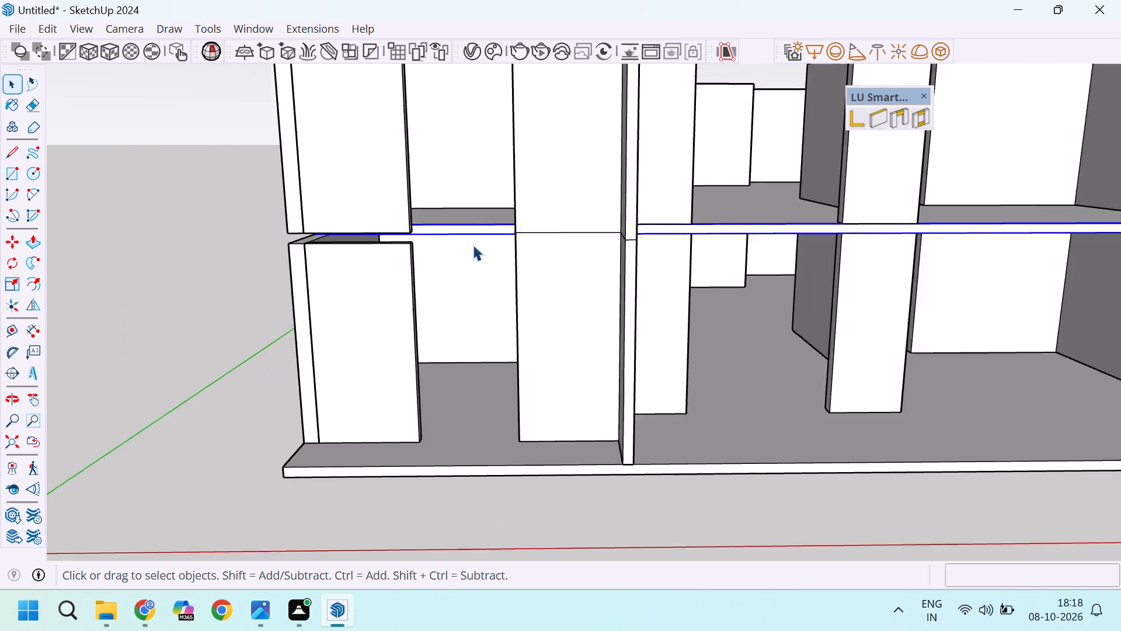
{"action": "scroll", "coordinate": [473, 245], "scroll_direction": "down", "scroll_amount": 1}
{"action": "scroll", "coordinate": [458, 253], "scroll_direction": "up", "scroll_amount": 1}
{"action": "middle_click_drag", "start_coordinate": [471, 271], "coordinate": [504, 314]}
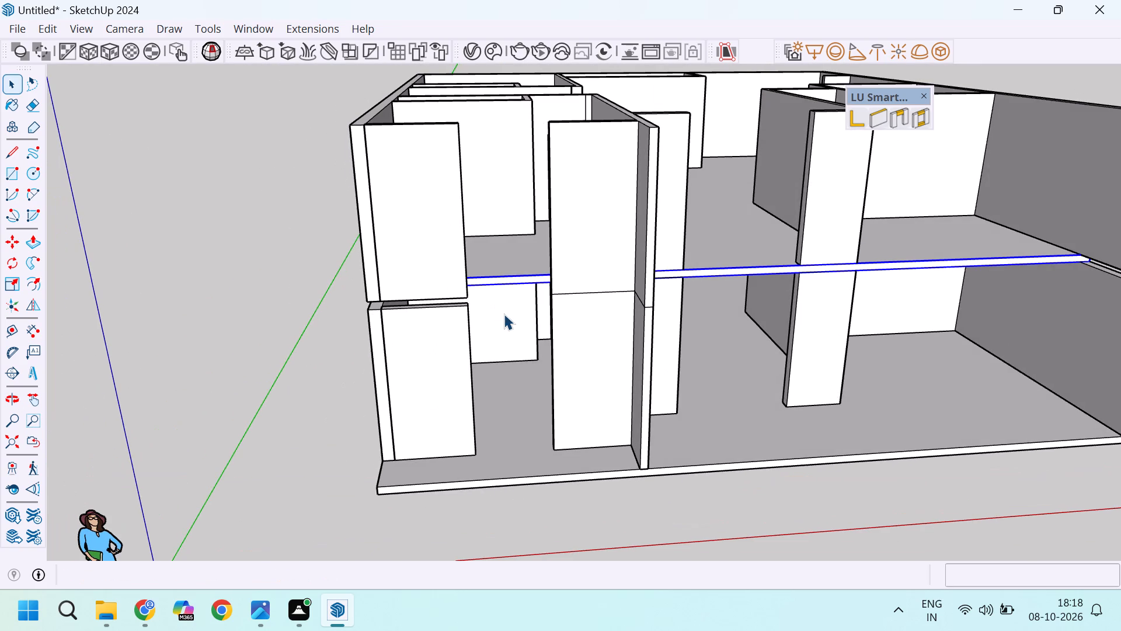
{"action": "scroll", "coordinate": [504, 314], "scroll_direction": "down", "scroll_amount": 3}
{"action": "scroll", "coordinate": [826, 278], "scroll_direction": "up", "scroll_amount": 4}
{"action": "scroll", "coordinate": [654, 276], "scroll_direction": "up", "scroll_amount": 4}
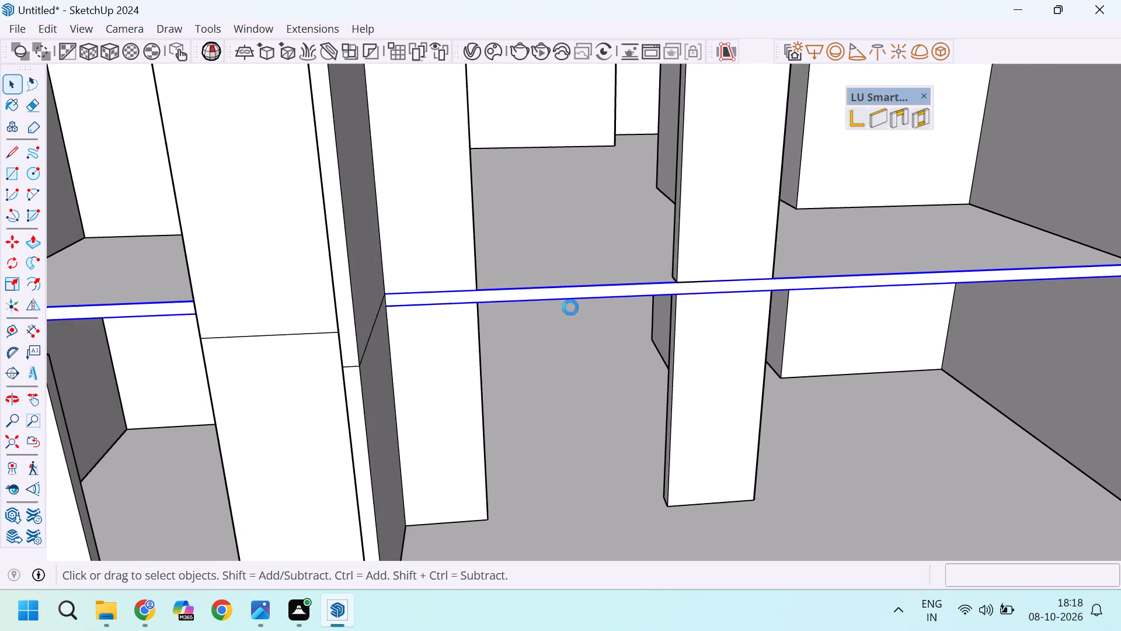
{"action": "scroll", "coordinate": [570, 307], "scroll_direction": "down", "scroll_amount": 2}
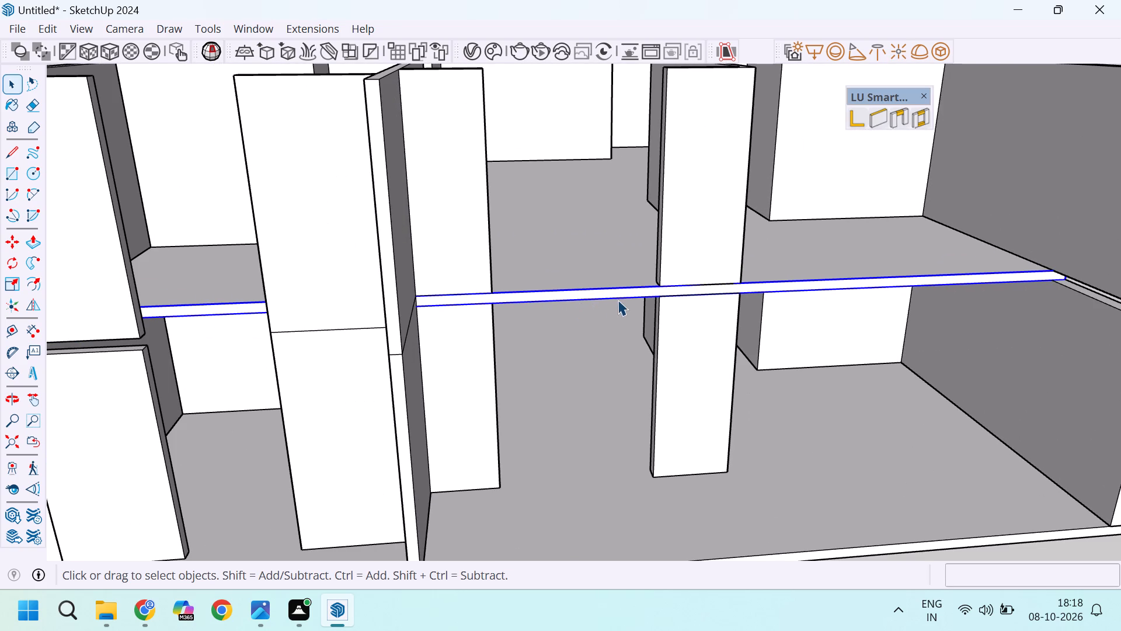
{"action": "scroll", "coordinate": [618, 299], "scroll_direction": "down", "scroll_amount": 3}
{"action": "middle_click_drag", "start_coordinate": [639, 285], "coordinate": [618, 328]}
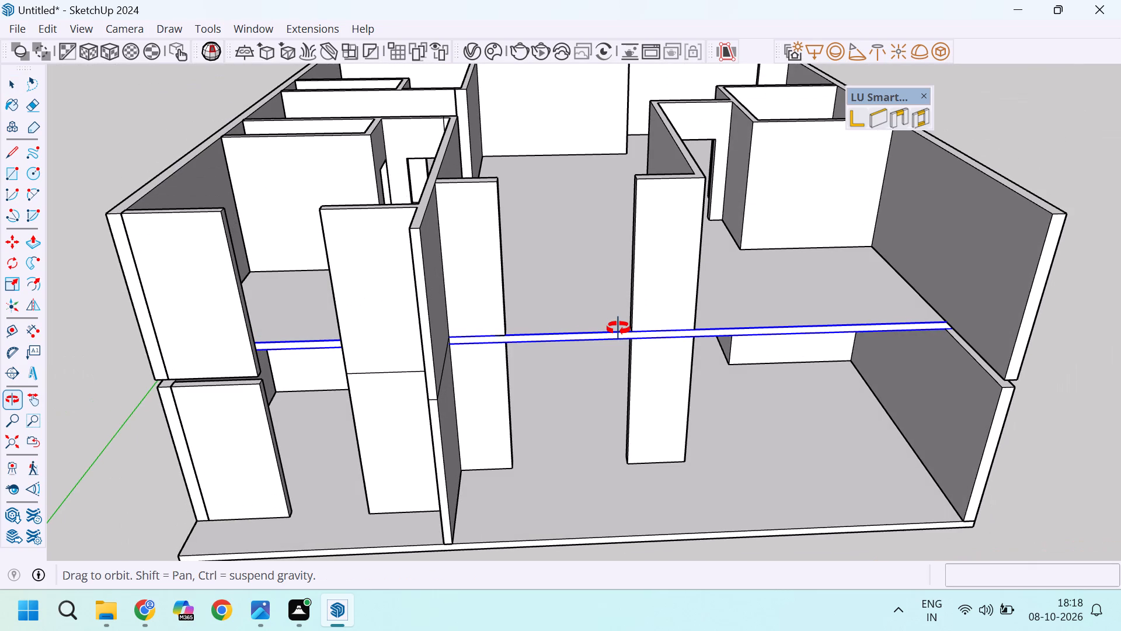
{"action": "middle_click_drag", "start_coordinate": [618, 328], "coordinate": [627, 343]}
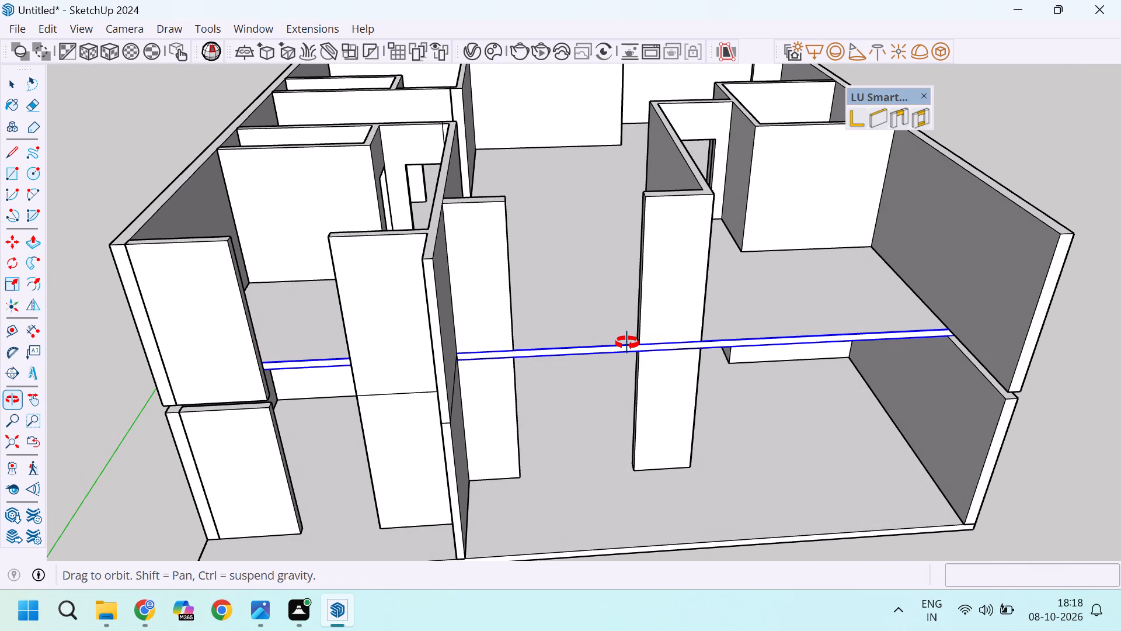
Open the upper floor slab for editing and draw a vertical line across its front edge at the corner of the pier opposite the projecting wall.
{"action": "middle_click_drag", "start_coordinate": [627, 343], "coordinate": [624, 345]}
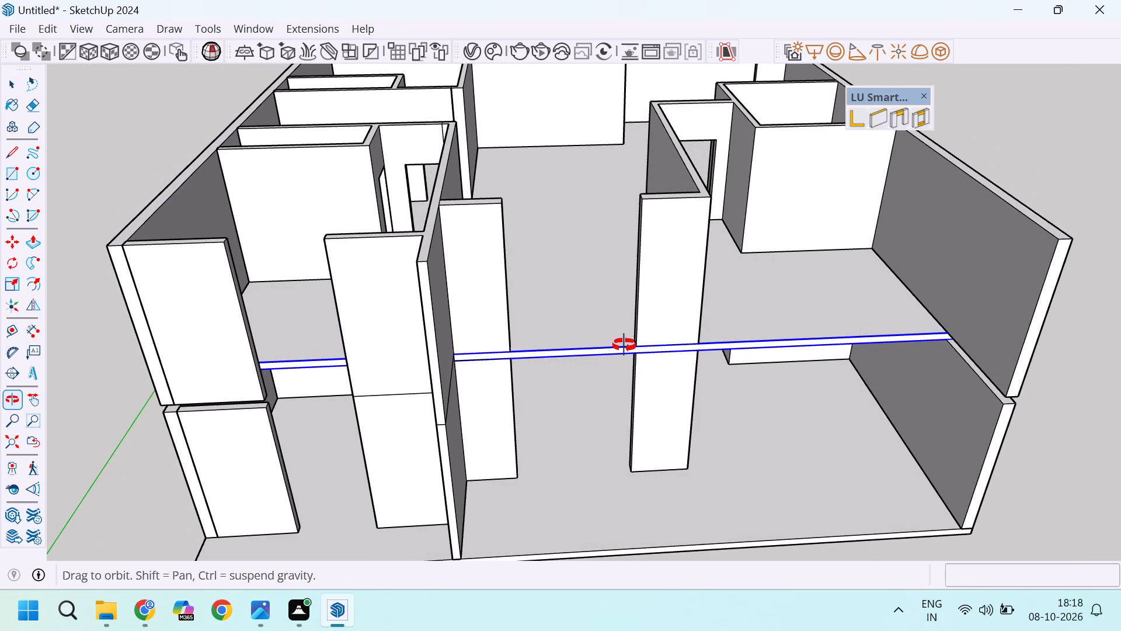
{"action": "middle_click_drag", "start_coordinate": [624, 345], "coordinate": [609, 346]}
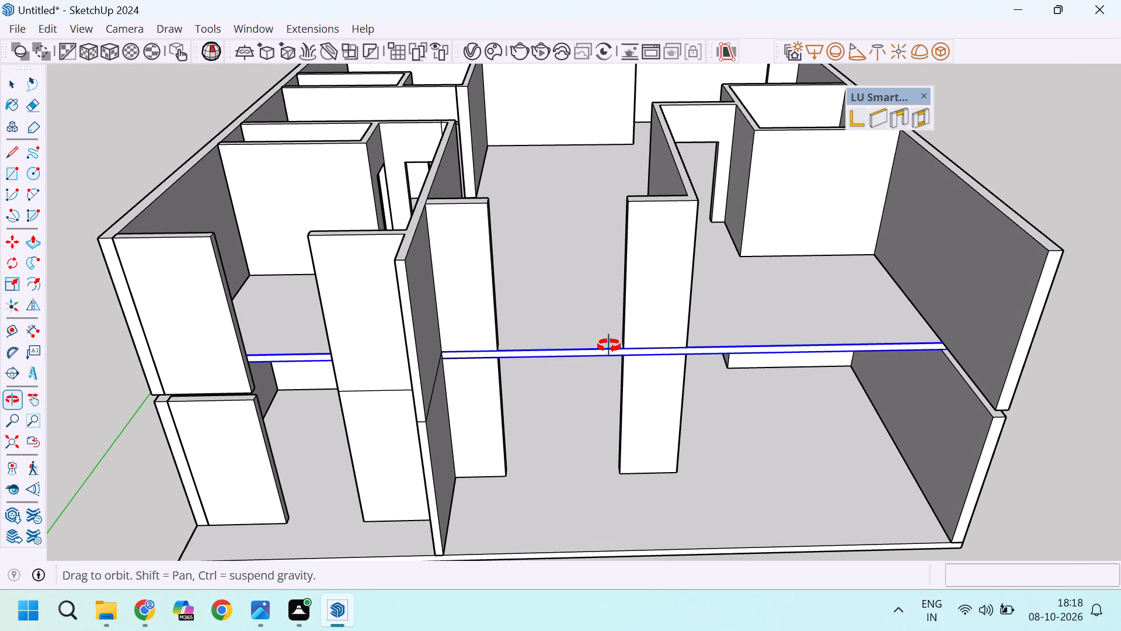
{"action": "middle_click_drag", "start_coordinate": [609, 346], "coordinate": [605, 346]}
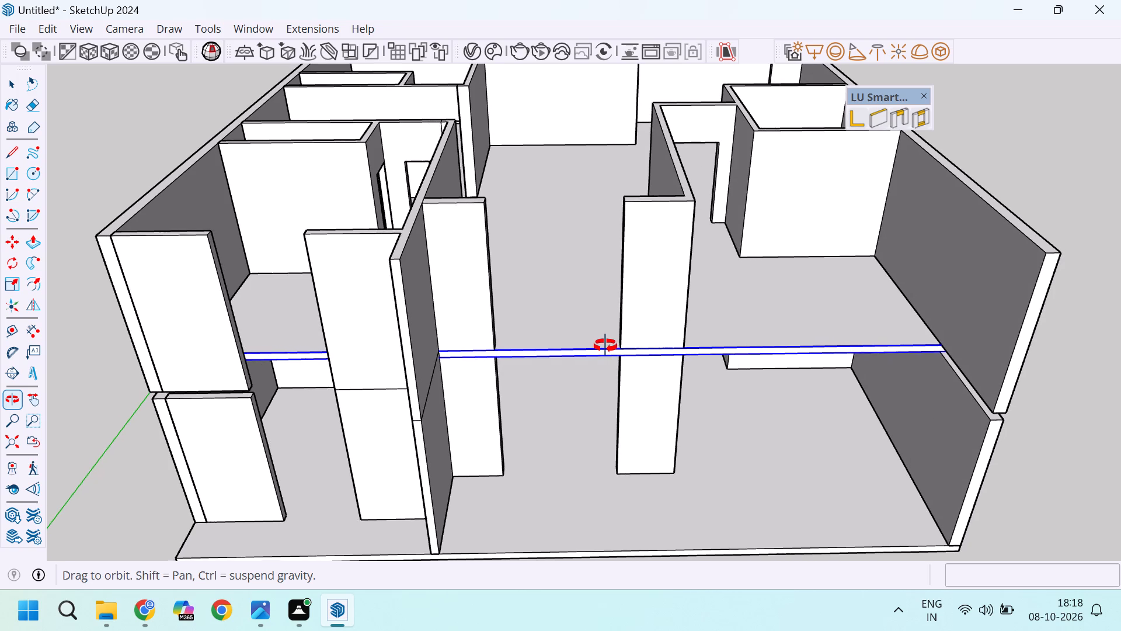
{"action": "middle_click_drag", "start_coordinate": [605, 346], "coordinate": [600, 344]}
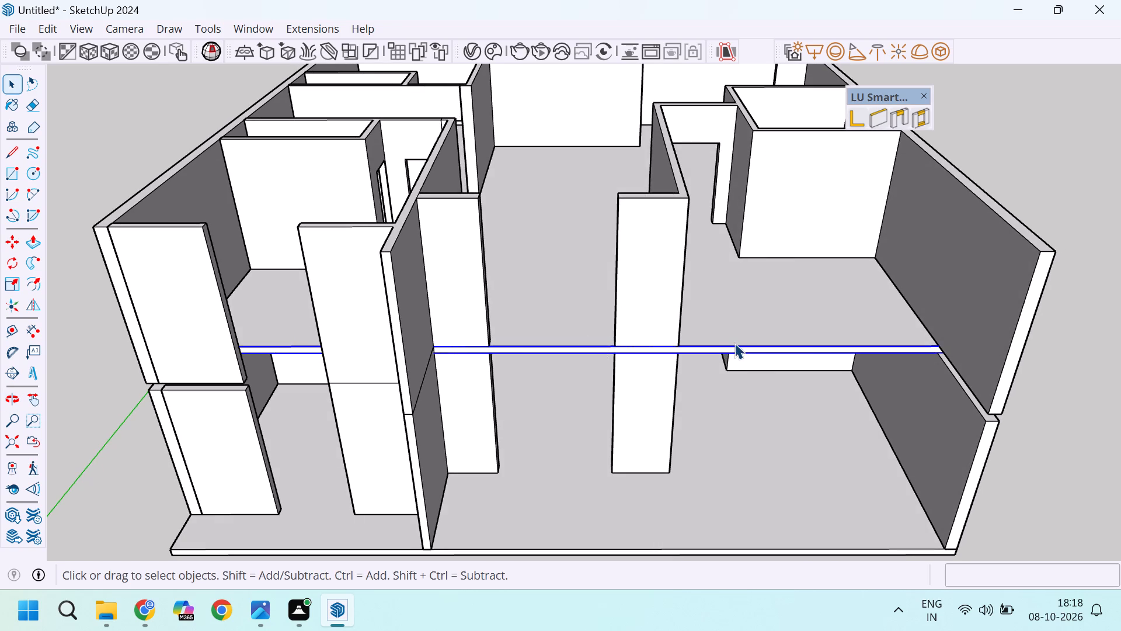
{"action": "scroll", "coordinate": [736, 339], "scroll_direction": "up", "scroll_amount": 3}
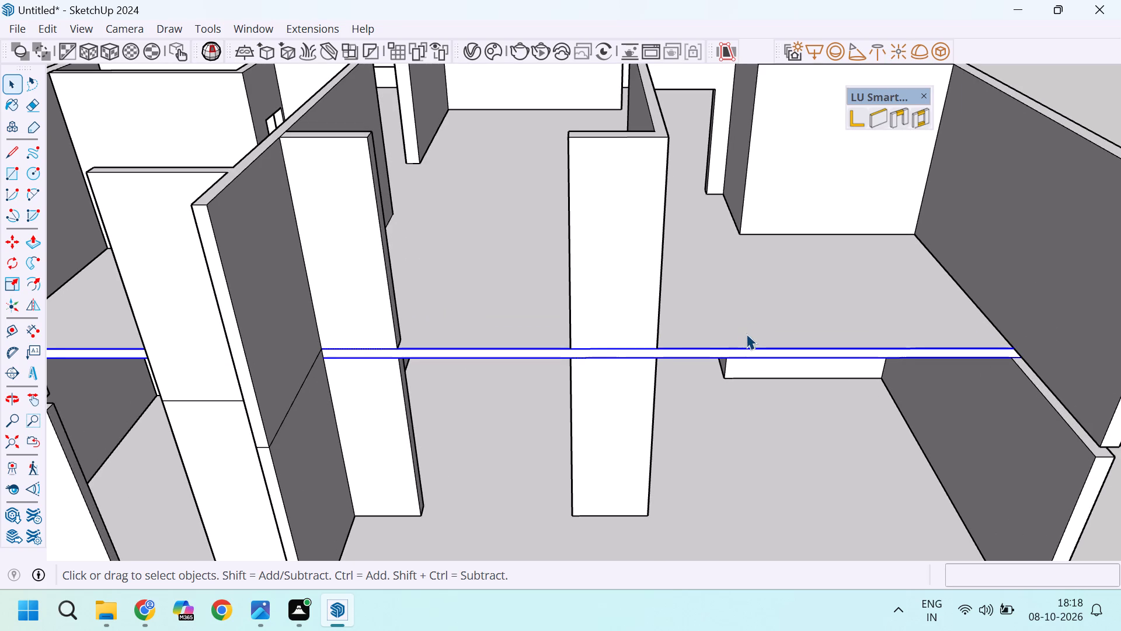
{"action": "middle_click_drag", "start_coordinate": [747, 320], "coordinate": [746, 320]}
{"action": "middle_click_drag", "start_coordinate": [746, 320], "coordinate": [727, 353]}
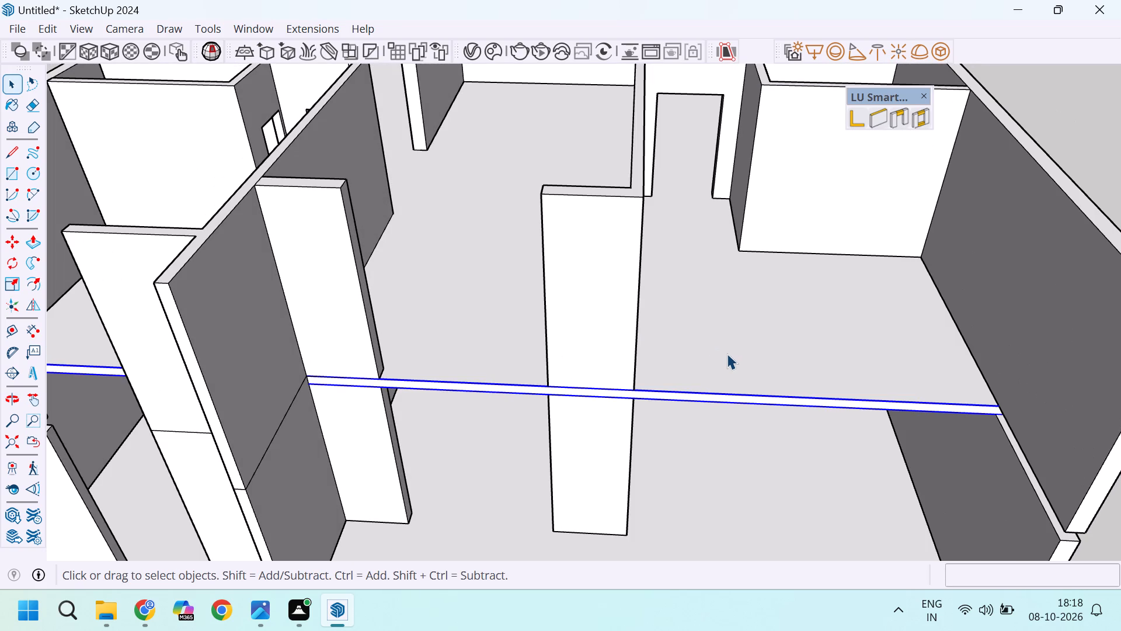
{"action": "scroll", "coordinate": [518, 398], "scroll_direction": "up", "scroll_amount": 2}
{"action": "scroll", "coordinate": [567, 384], "scroll_direction": "up", "scroll_amount": 1}
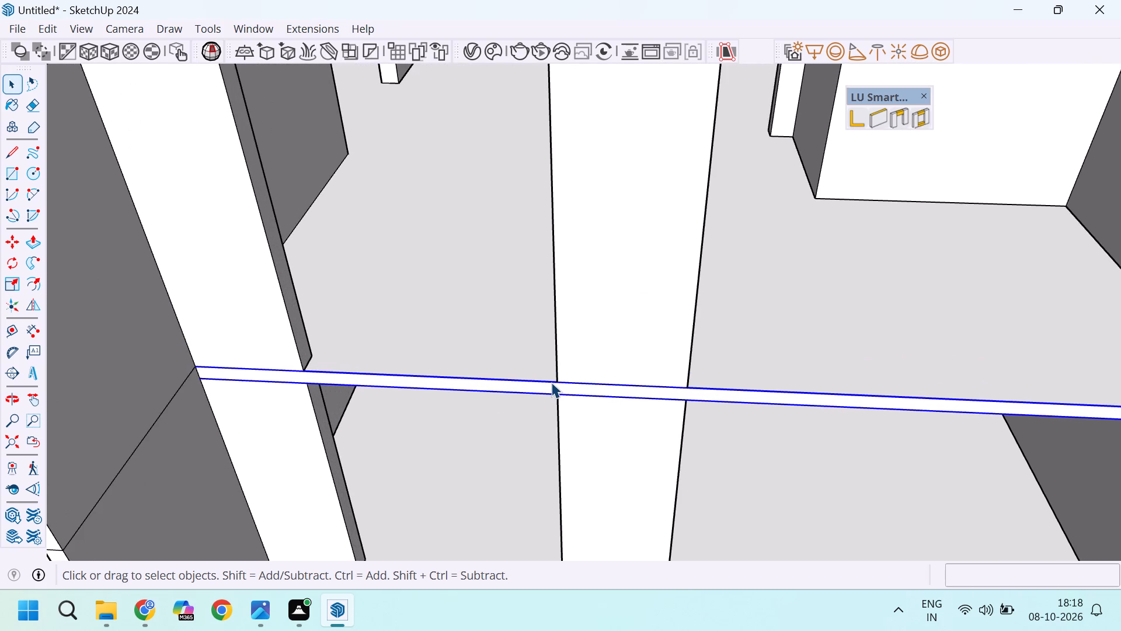
{"action": "scroll", "coordinate": [551, 382], "scroll_direction": "up", "scroll_amount": 2}
{"action": "key", "text": "l"}
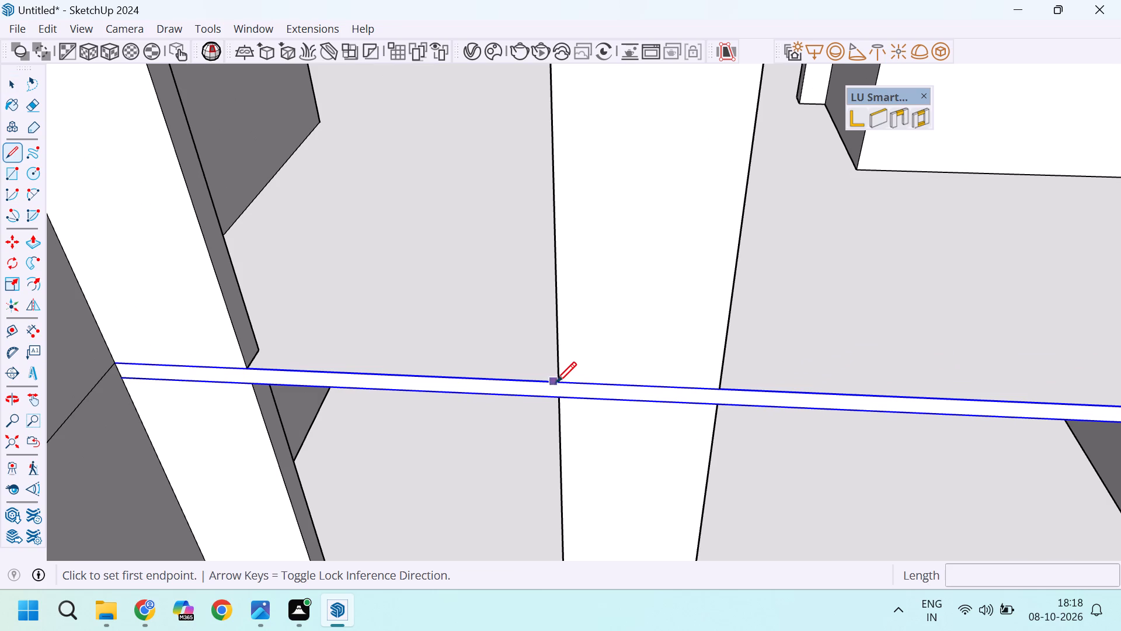
{"action": "key", "text": "space"}
{"action": "double_click", "coordinate": [545, 386]}
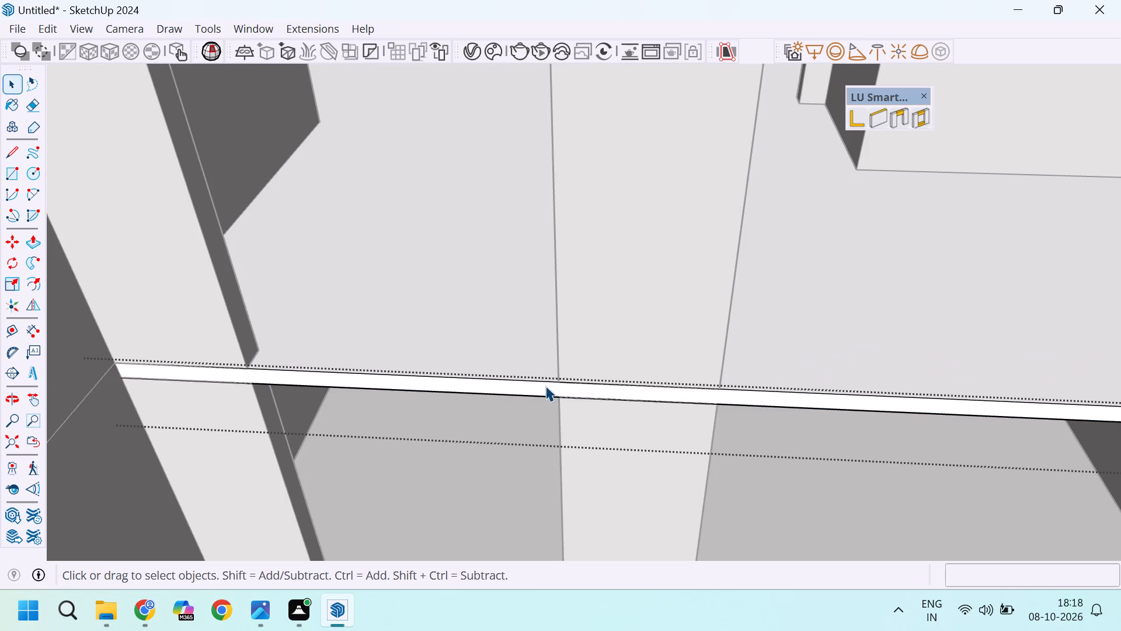
{"action": "key", "text": "l"}
{"action": "left_click", "coordinate": [562, 379]}
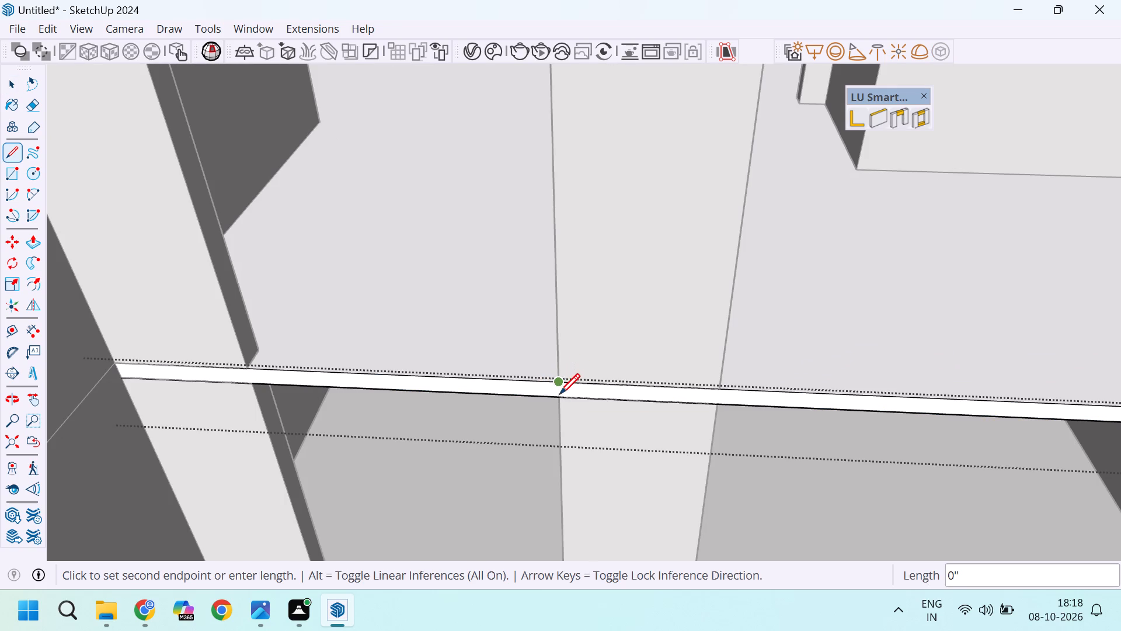
{"action": "left_click", "coordinate": [559, 394]}
{"action": "scroll", "coordinate": [570, 390], "scroll_direction": "down", "scroll_amount": 9}
Draw a 6" vertical line across the slab's front edge where it meets the projecting front wall.
{"action": "scroll", "coordinate": [492, 384], "scroll_direction": "up", "scroll_amount": 4}
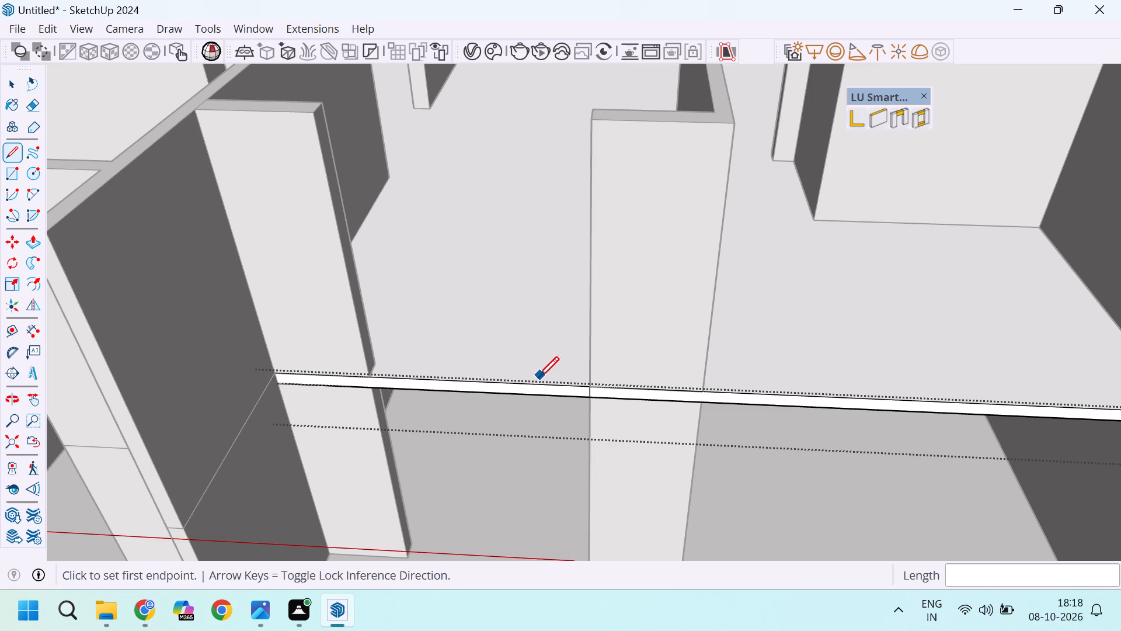
{"action": "scroll", "coordinate": [282, 369], "scroll_direction": "up", "scroll_amount": 6}
{"action": "left_click", "coordinate": [274, 377]}
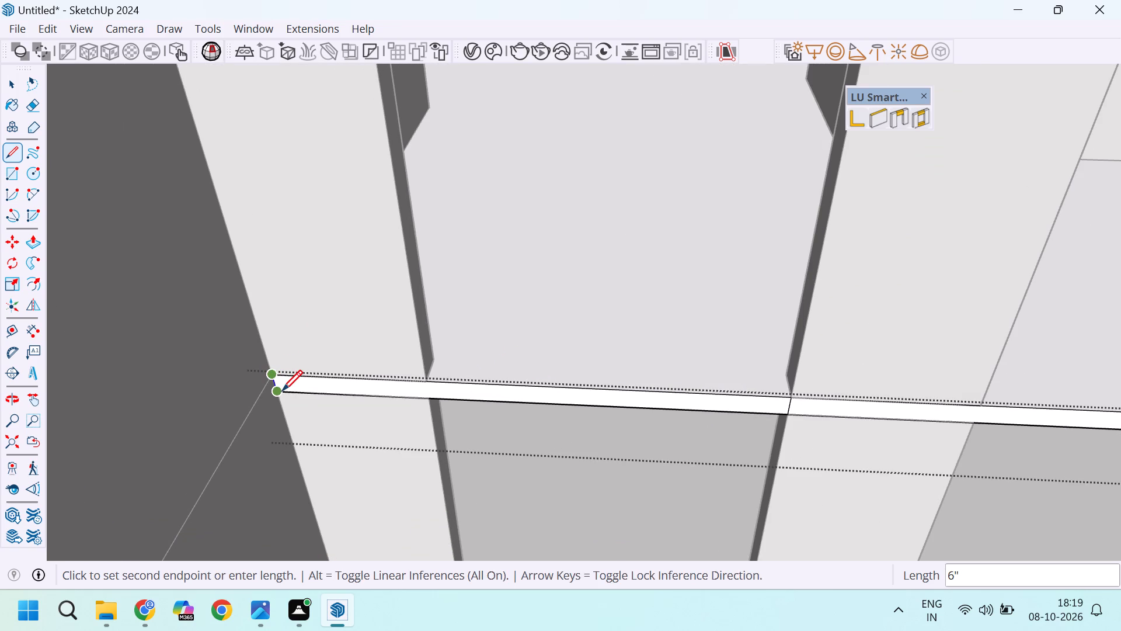
{"action": "left_click", "coordinate": [282, 390]}
{"action": "scroll", "coordinate": [437, 402], "scroll_direction": "down", "scroll_amount": 4}
{"action": "scroll", "coordinate": [573, 407], "scroll_direction": "up", "scroll_amount": 3}
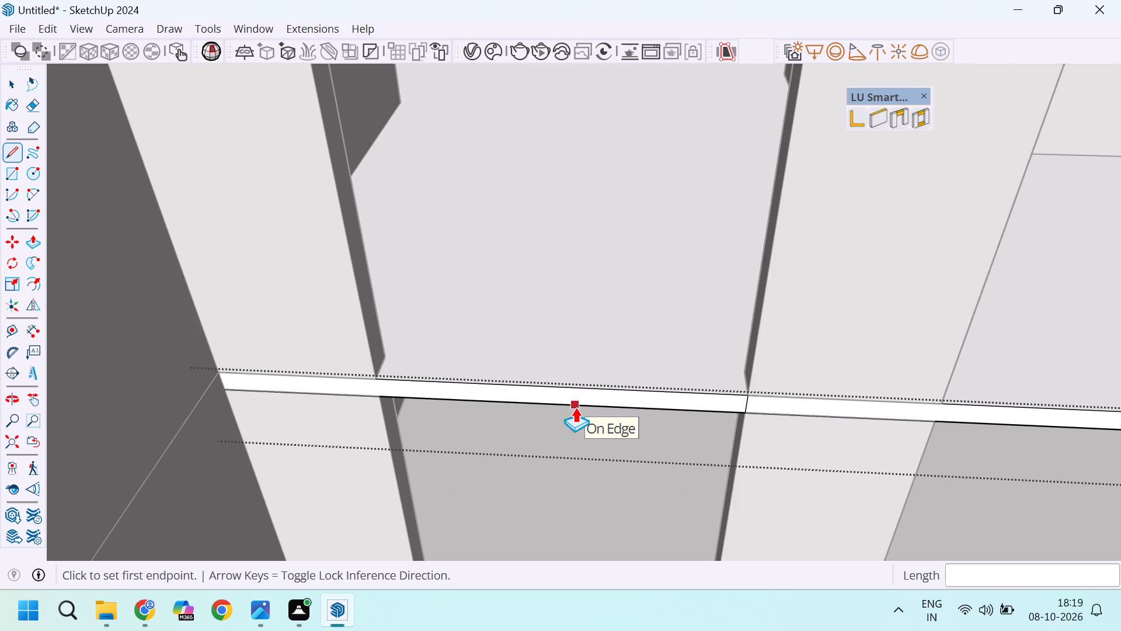
Push the slab edge section between the projecting wall and the opposite pier back 15' 9" to the rear end of the adjoining wall.
{"action": "key", "text": "p"}
{"action": "left_click", "coordinate": [582, 394]}
{"action": "scroll", "coordinate": [600, 309], "scroll_direction": "down", "scroll_amount": 11}
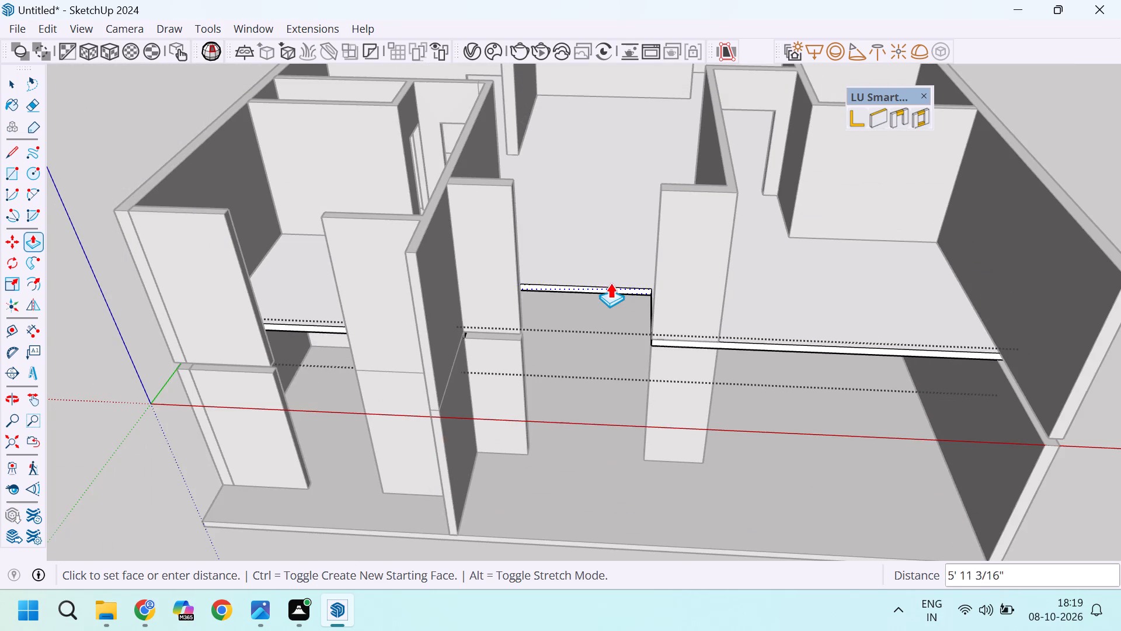
{"action": "middle_click_drag", "start_coordinate": [610, 283], "coordinate": [608, 351]}
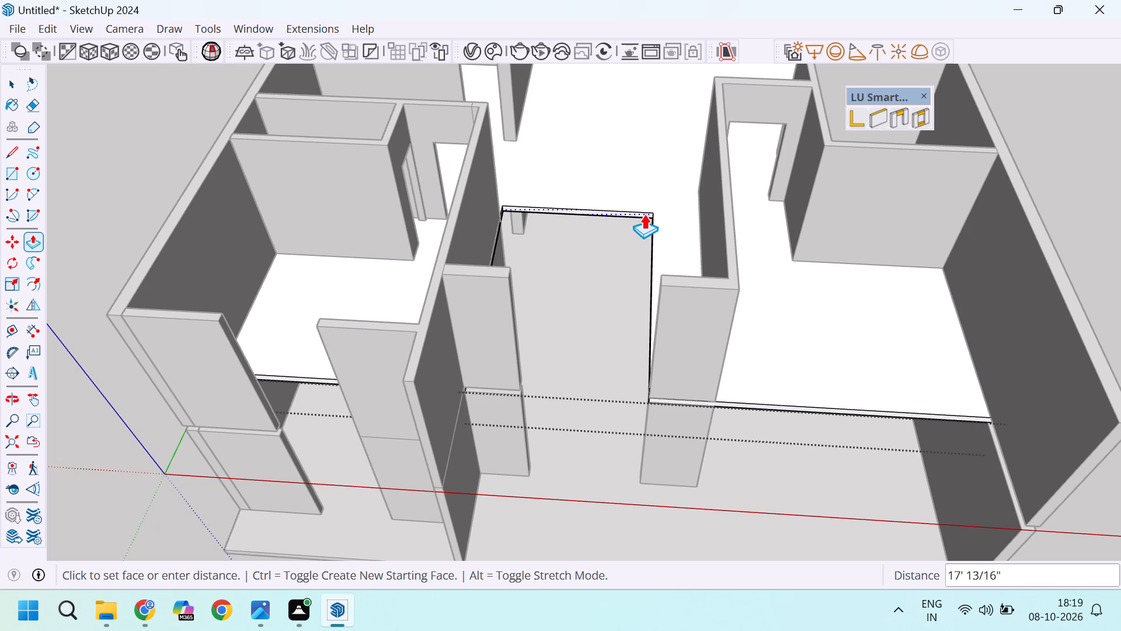
{"action": "scroll", "coordinate": [644, 214], "scroll_direction": "down", "scroll_amount": 4}
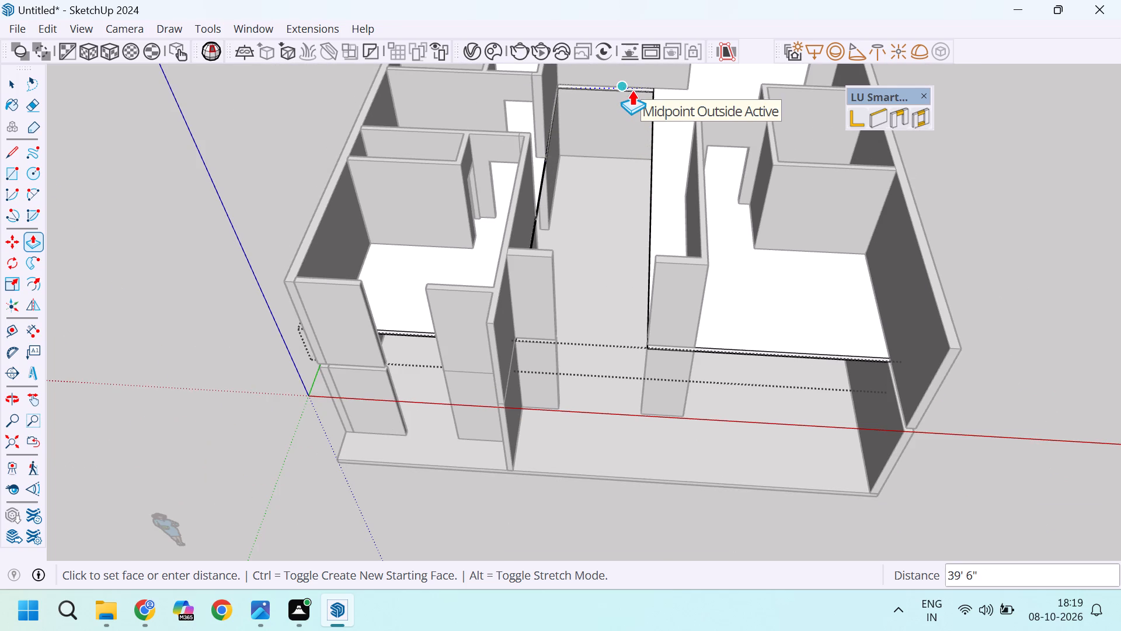
{"action": "scroll", "coordinate": [539, 224], "scroll_direction": "up", "scroll_amount": 3}
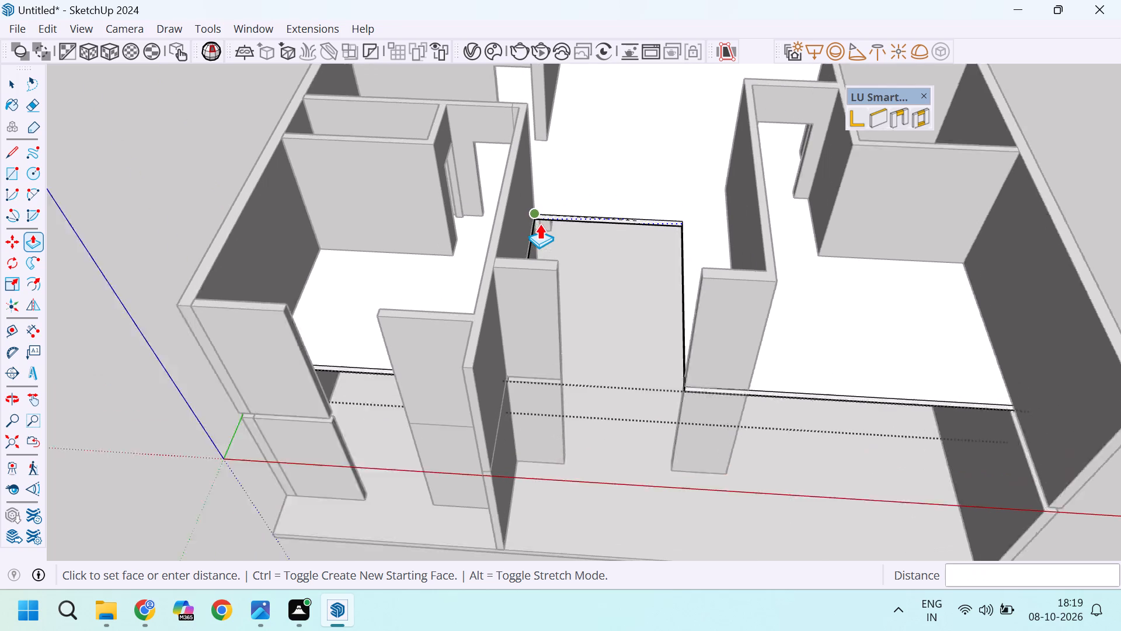
{"action": "scroll", "coordinate": [539, 224], "scroll_direction": "up", "scroll_amount": 10}
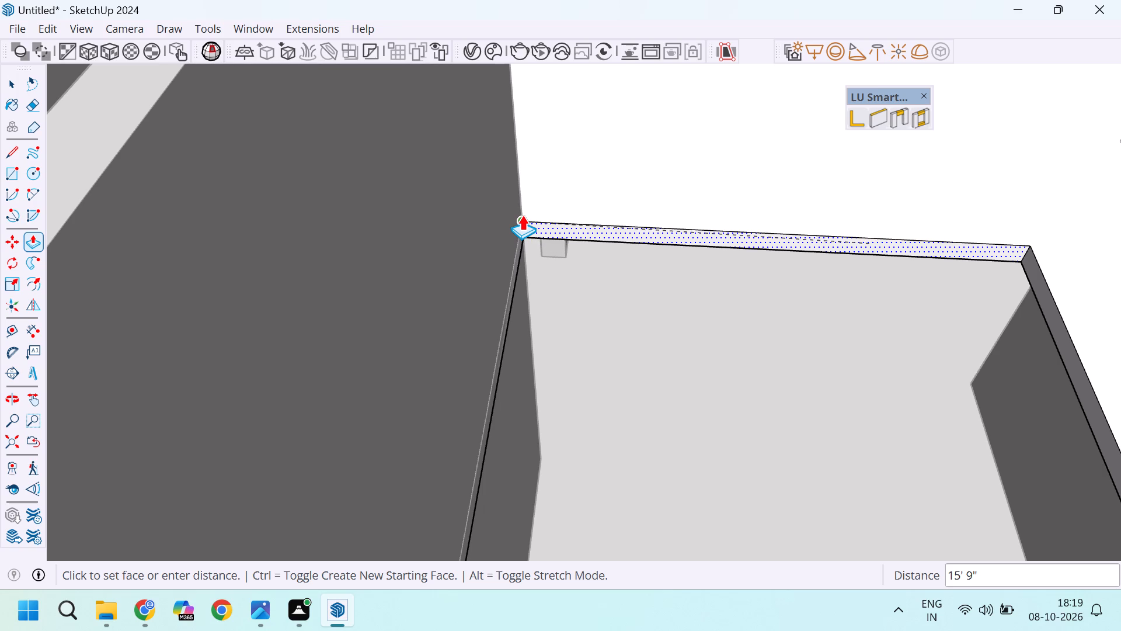
{"action": "left_click", "coordinate": [522, 215]}
Push the side face of the new slab cutout back 3' 6" to the wall behind the opposite pier.
{"action": "scroll", "coordinate": [594, 190], "scroll_direction": "down", "scroll_amount": 10}
{"action": "scroll", "coordinate": [756, 264], "scroll_direction": "up", "scroll_amount": 3}
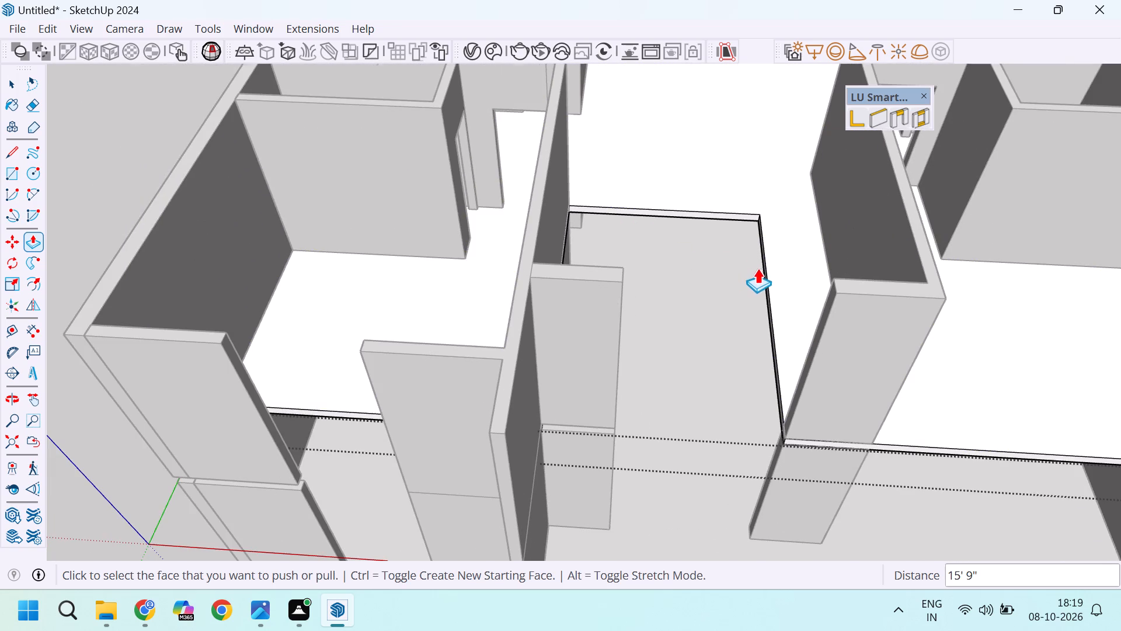
{"action": "scroll", "coordinate": [757, 268], "scroll_direction": "up", "scroll_amount": 1}
{"action": "middle_click_drag", "start_coordinate": [766, 278], "coordinate": [824, 268]}
{"action": "scroll", "coordinate": [824, 268], "scroll_direction": "up", "scroll_amount": 1}
{"action": "left_click", "coordinate": [802, 268]}
{"action": "scroll", "coordinate": [802, 268], "scroll_direction": "down", "scroll_amount": 3}
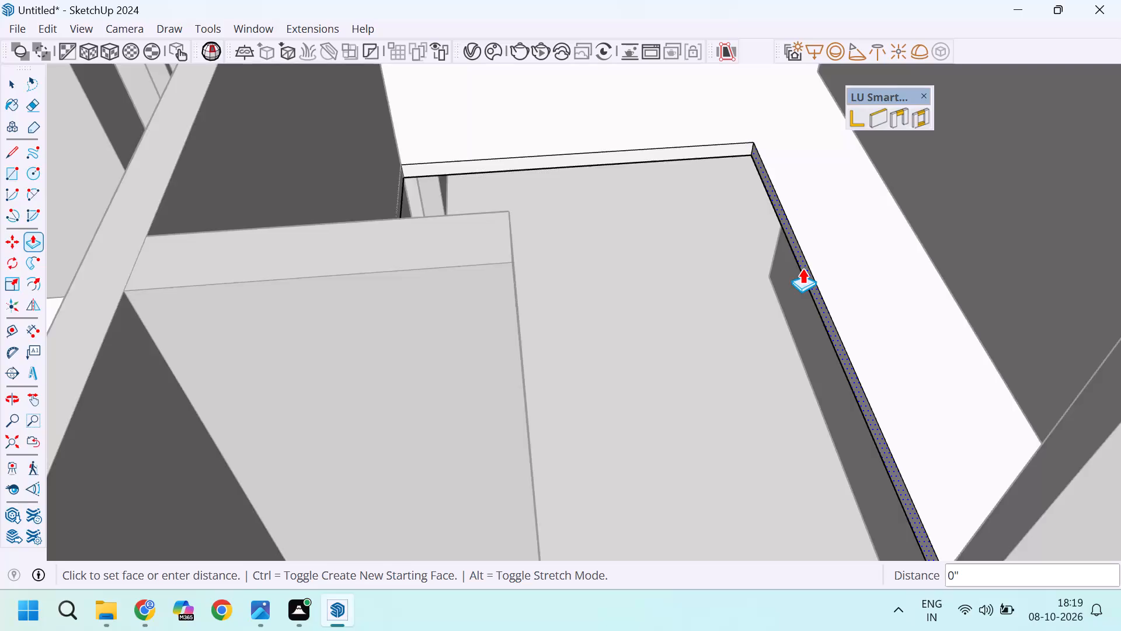
{"action": "scroll", "coordinate": [802, 268], "scroll_direction": "down", "scroll_amount": 2}
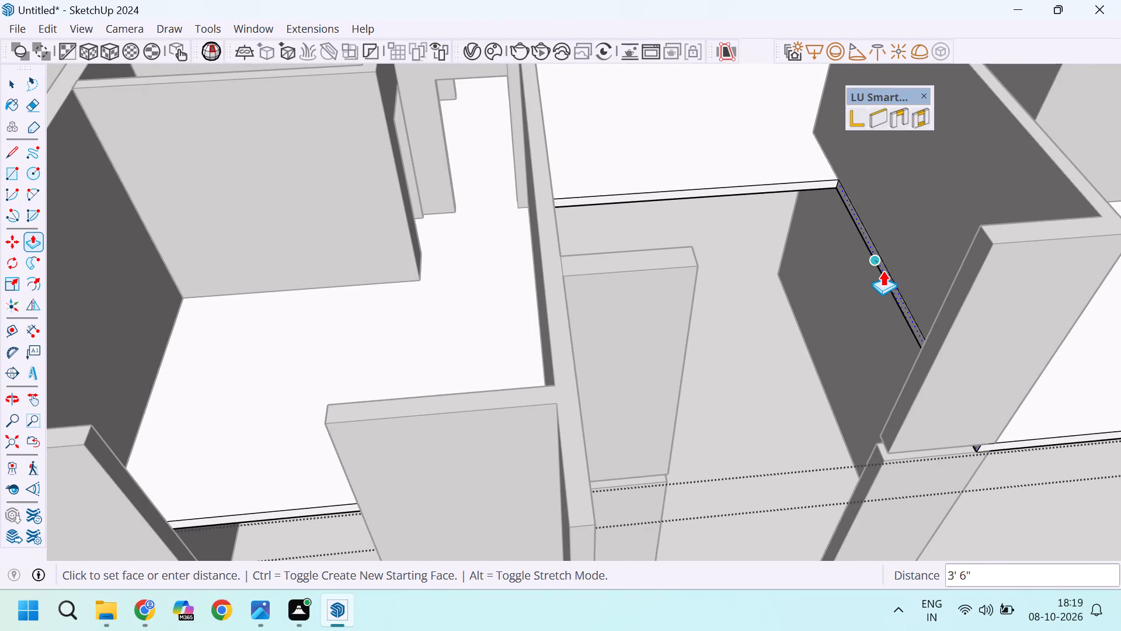
{"action": "left_click", "coordinate": [883, 271]}
Draw a 6" vertical line on the cutout's side face at the inner corner where the wall meets the pier.
{"action": "scroll", "coordinate": [782, 247], "scroll_direction": "down", "scroll_amount": 5}
{"action": "scroll", "coordinate": [873, 337], "scroll_direction": "up", "scroll_amount": 4}
{"action": "middle_click_drag", "start_coordinate": [890, 383], "coordinate": [830, 286]}
{"action": "scroll", "coordinate": [890, 383], "scroll_direction": "up", "scroll_amount": 1}
{"action": "scroll", "coordinate": [852, 324], "scroll_direction": "up", "scroll_amount": 3}
{"action": "scroll", "coordinate": [869, 303], "scroll_direction": "down", "scroll_amount": 4}
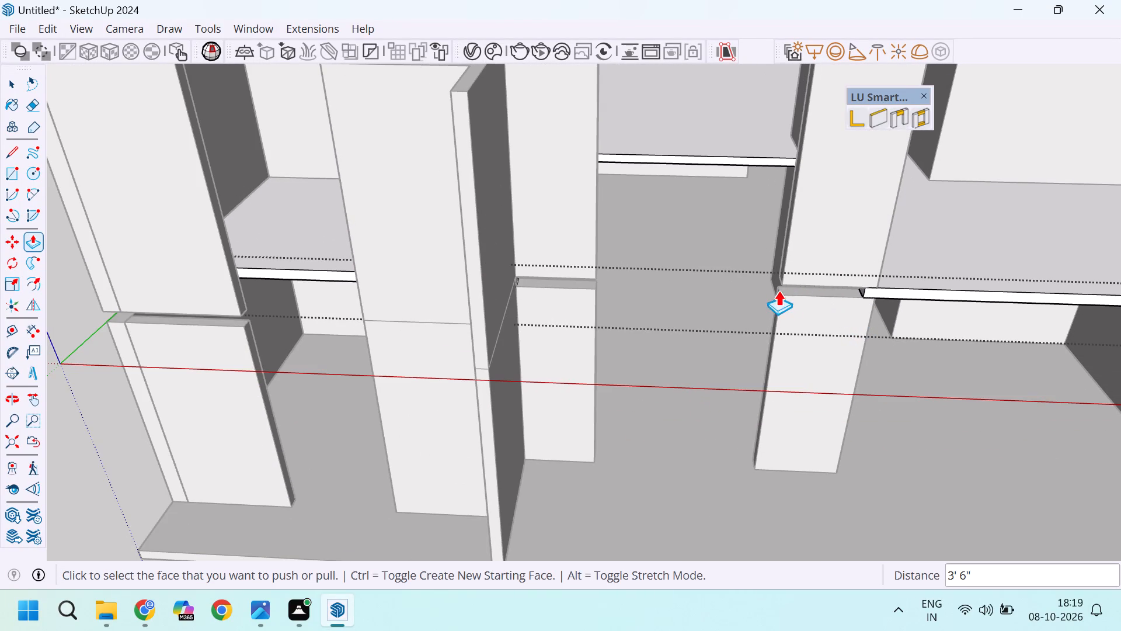
{"action": "middle_click_drag", "start_coordinate": [812, 304], "coordinate": [896, 359]}
{"action": "middle_click_drag", "start_coordinate": [813, 314], "coordinate": [826, 320]}
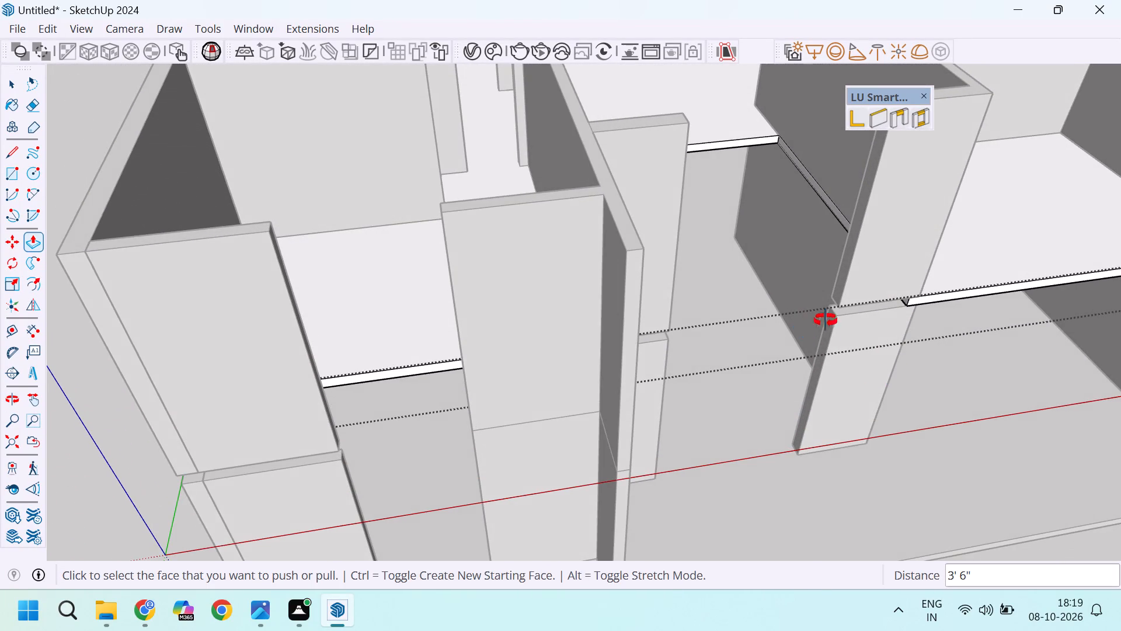
{"action": "middle_click_drag", "start_coordinate": [826, 320], "coordinate": [987, 376]}
{"action": "scroll", "coordinate": [845, 160], "scroll_direction": "up", "scroll_amount": 5}
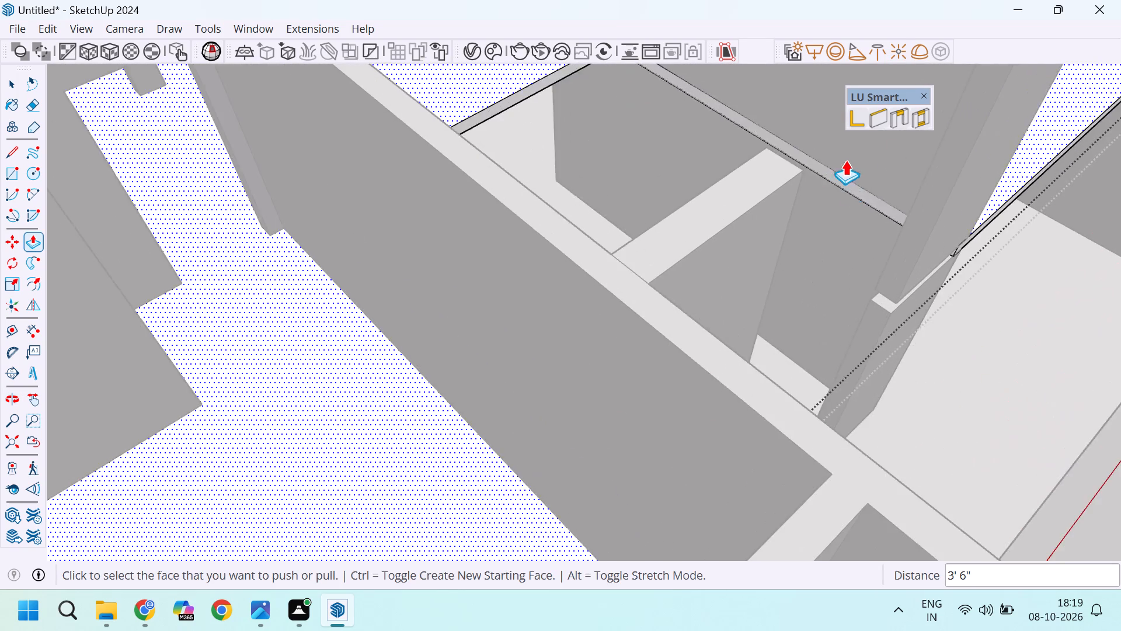
{"action": "scroll", "coordinate": [867, 207], "scroll_direction": "down", "scroll_amount": 7}
{"action": "middle_click_drag", "start_coordinate": [840, 200], "coordinate": [1058, 254]}
{"action": "scroll", "coordinate": [811, 109], "scroll_direction": "up", "scroll_amount": 8}
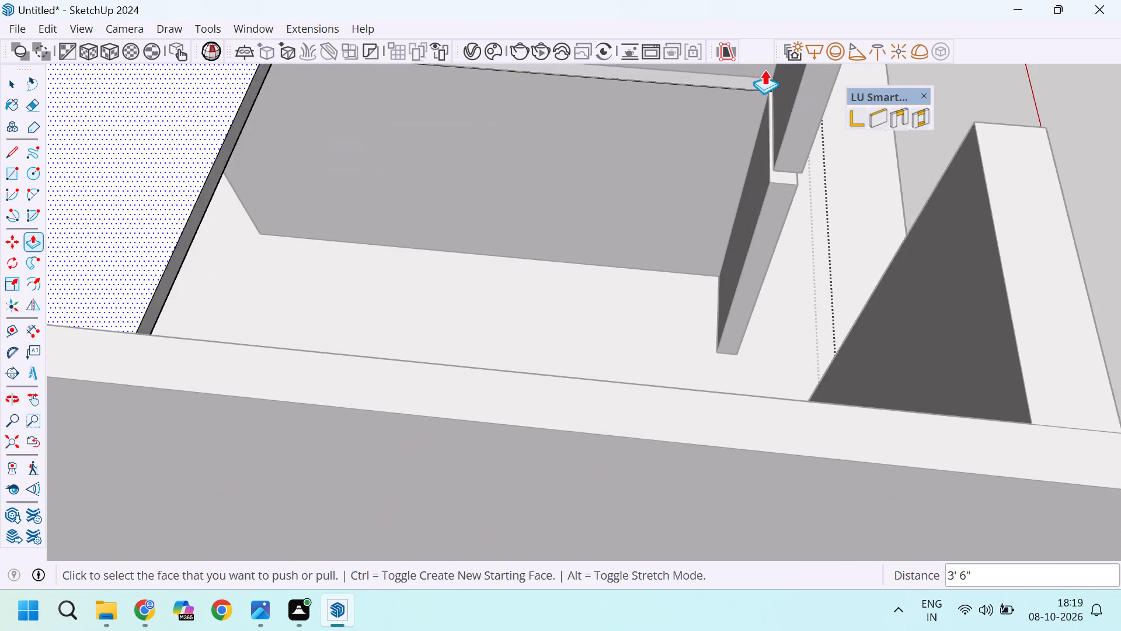
{"action": "scroll", "coordinate": [764, 70], "scroll_direction": "up", "scroll_amount": 9}
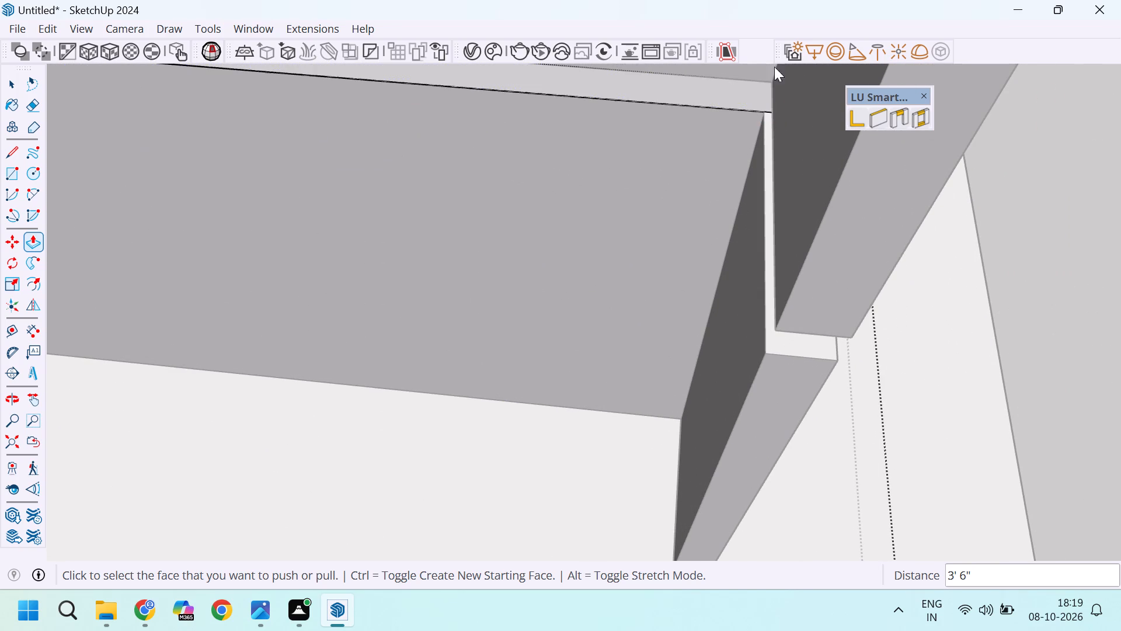
{"action": "key", "text": "l"}
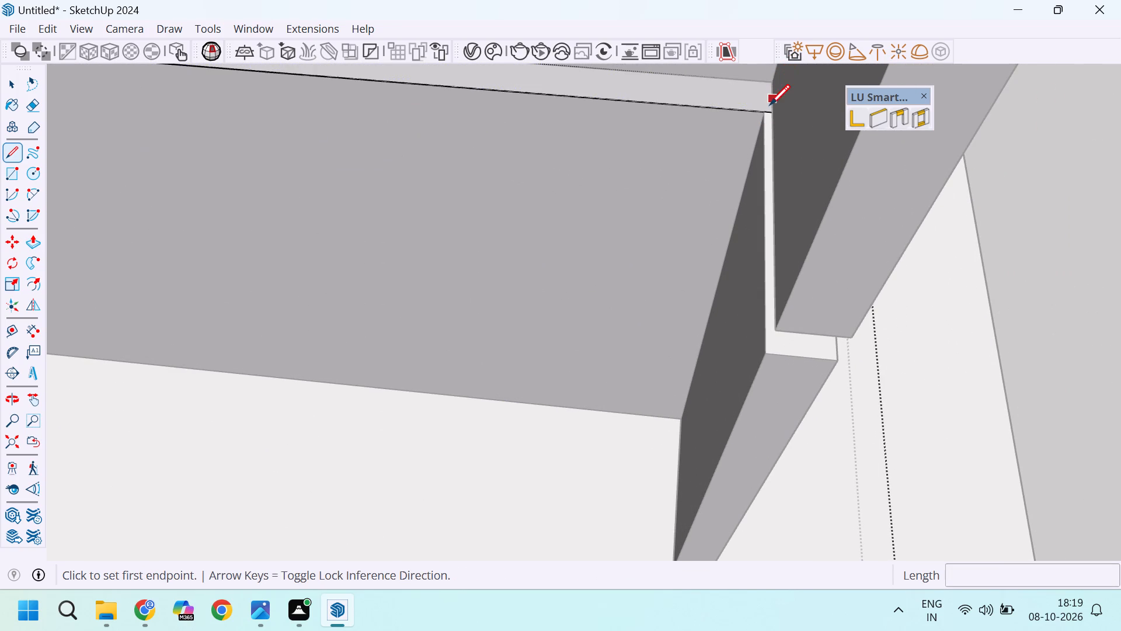
{"action": "left_click", "coordinate": [774, 85]}
{"action": "right_click_drag", "start_coordinate": [524, 0], "coordinate": [271, 0]}
{"action": "left_click_drag", "start_coordinate": [271, 0], "coordinate": [7, 0]}
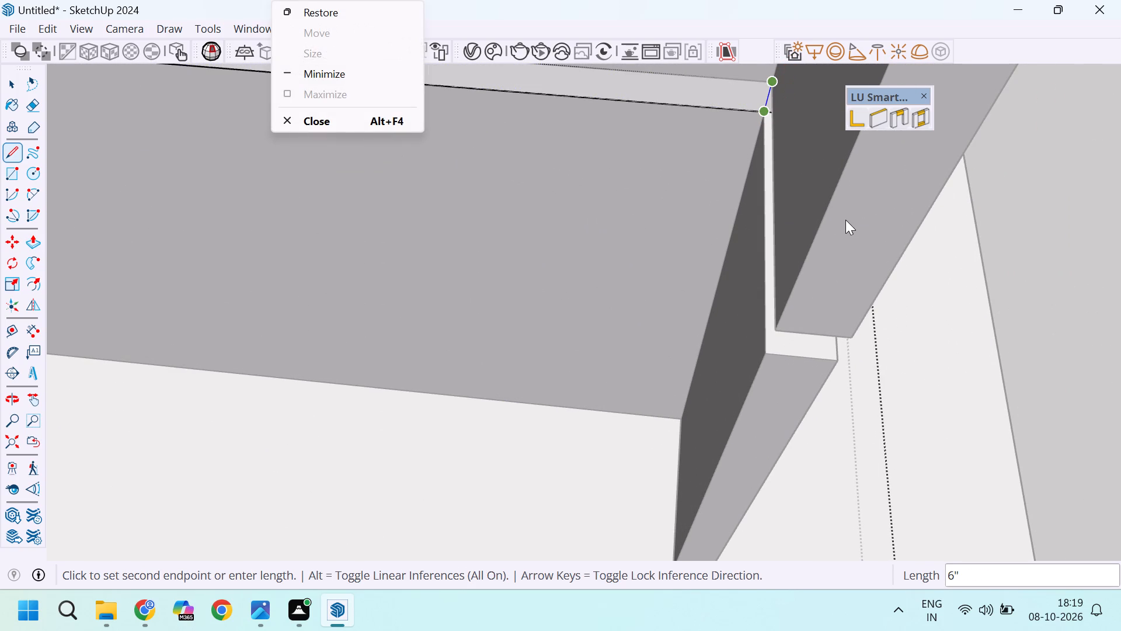
{"action": "key", "text": "Escape"}
{"action": "scroll", "coordinate": [788, 119], "scroll_direction": "up", "scroll_amount": 10}
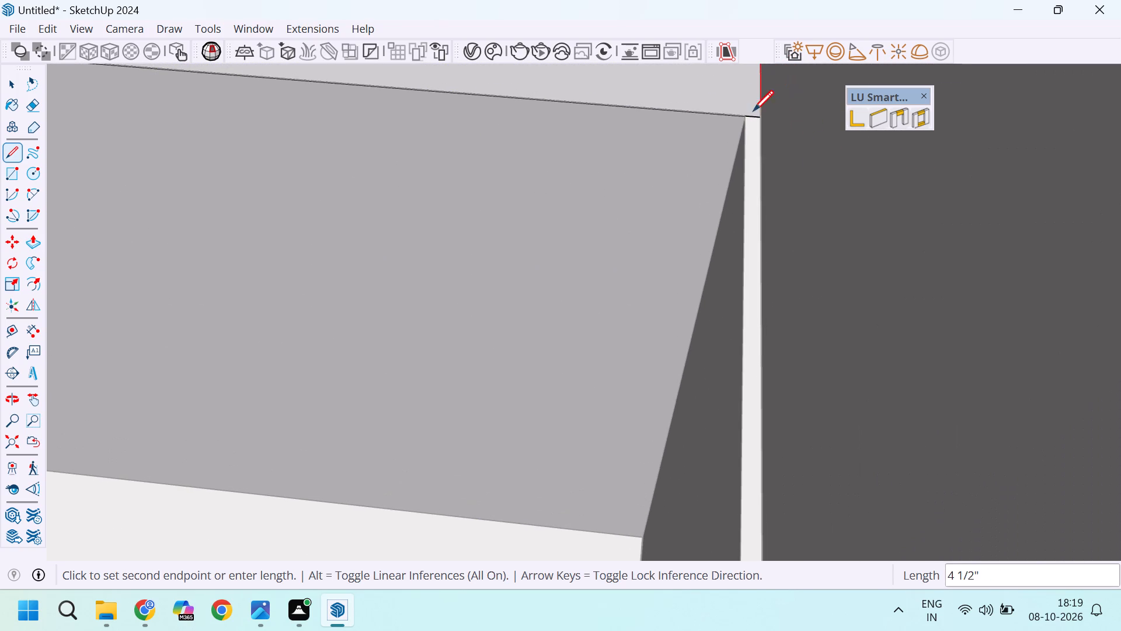
{"action": "middle_click_drag", "start_coordinate": [744, 214], "coordinate": [890, 79]}
{"action": "scroll", "coordinate": [782, 144], "scroll_direction": "down", "scroll_amount": 2}
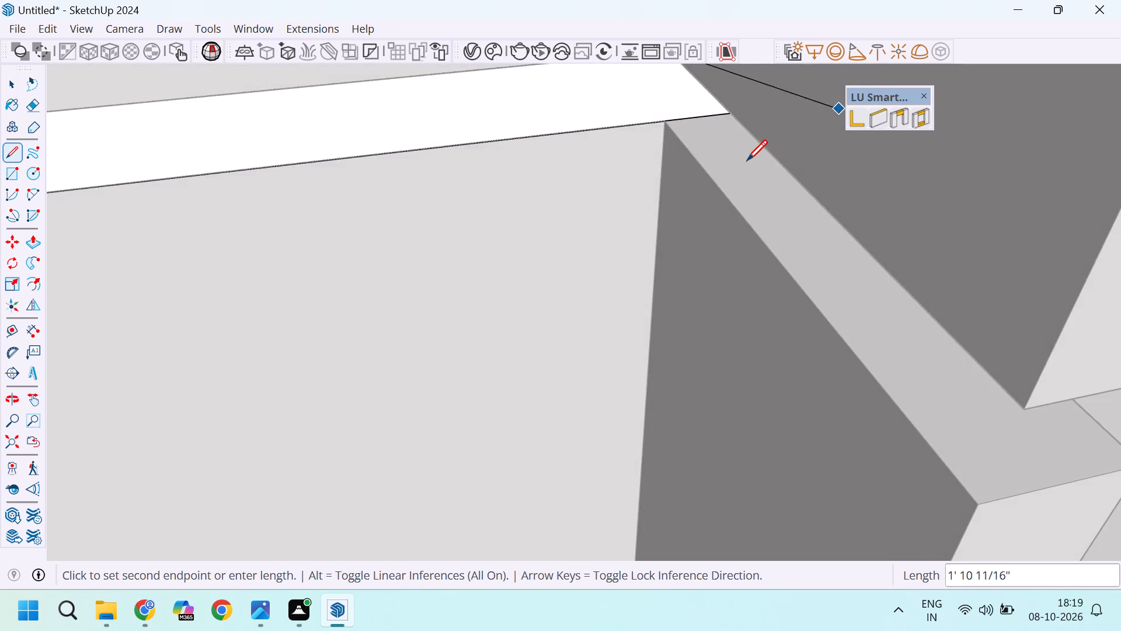
{"action": "scroll", "coordinate": [747, 160], "scroll_direction": "down", "scroll_amount": 9}
{"action": "scroll", "coordinate": [687, 151], "scroll_direction": "up", "scroll_amount": 6}
{"action": "left_click", "coordinate": [697, 134]}
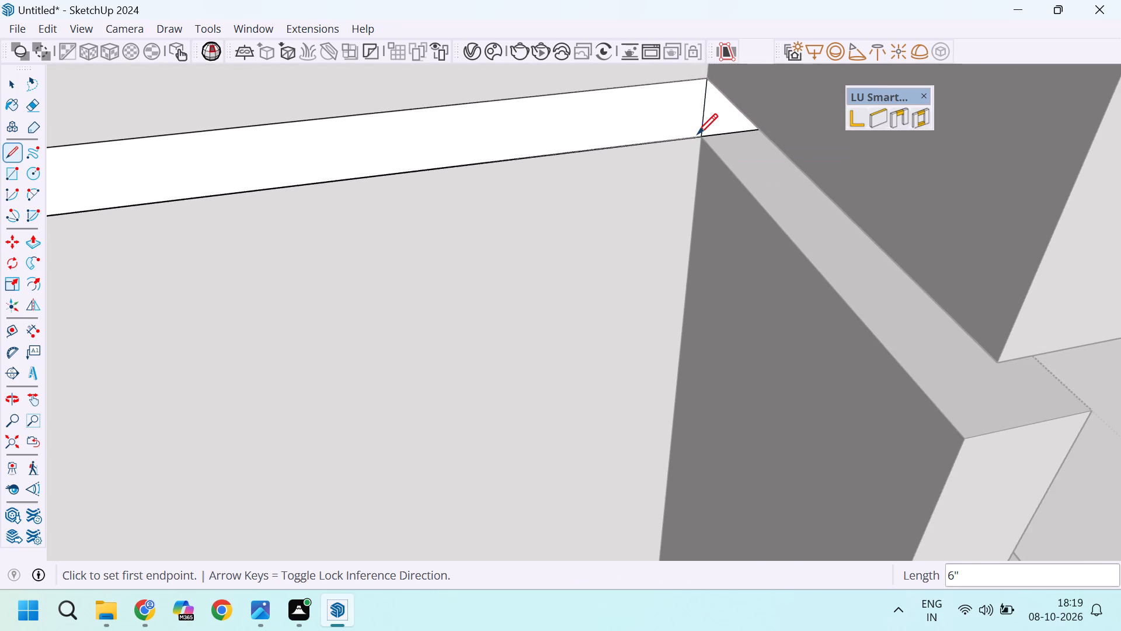
Pull the narrow slab section beside that line out to the pier's free end, filling the gap between the lower and upper pier.
{"action": "scroll", "coordinate": [698, 134], "scroll_direction": "down", "scroll_amount": 6}
{"action": "scroll", "coordinate": [715, 156], "scroll_direction": "up", "scroll_amount": 5}
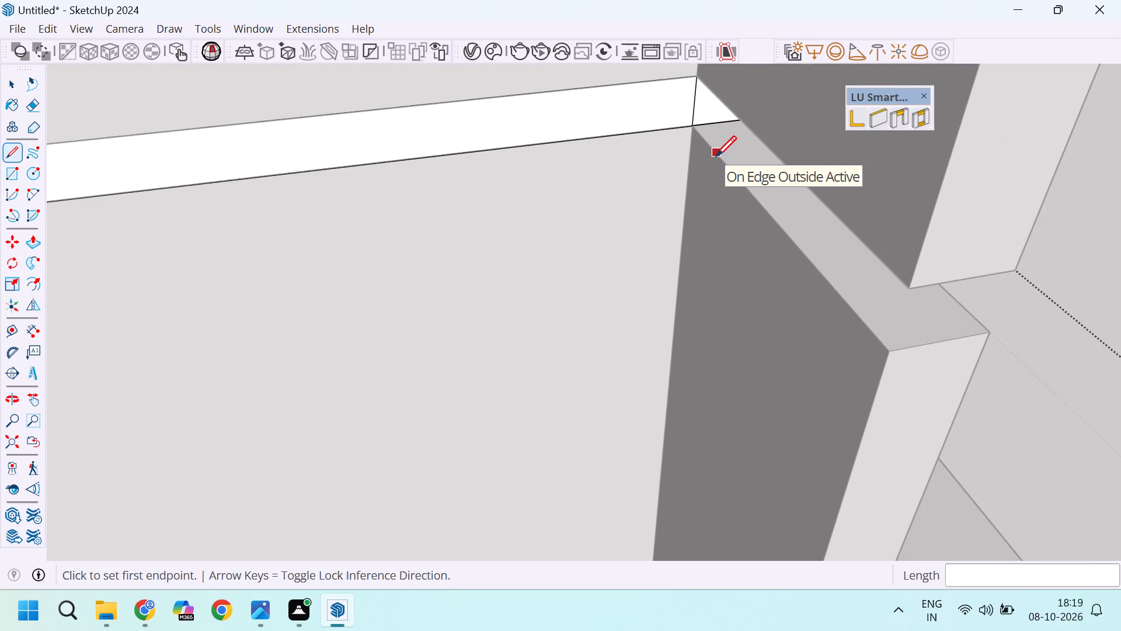
{"action": "key", "text": "p"}
{"action": "left_click", "coordinate": [713, 101]}
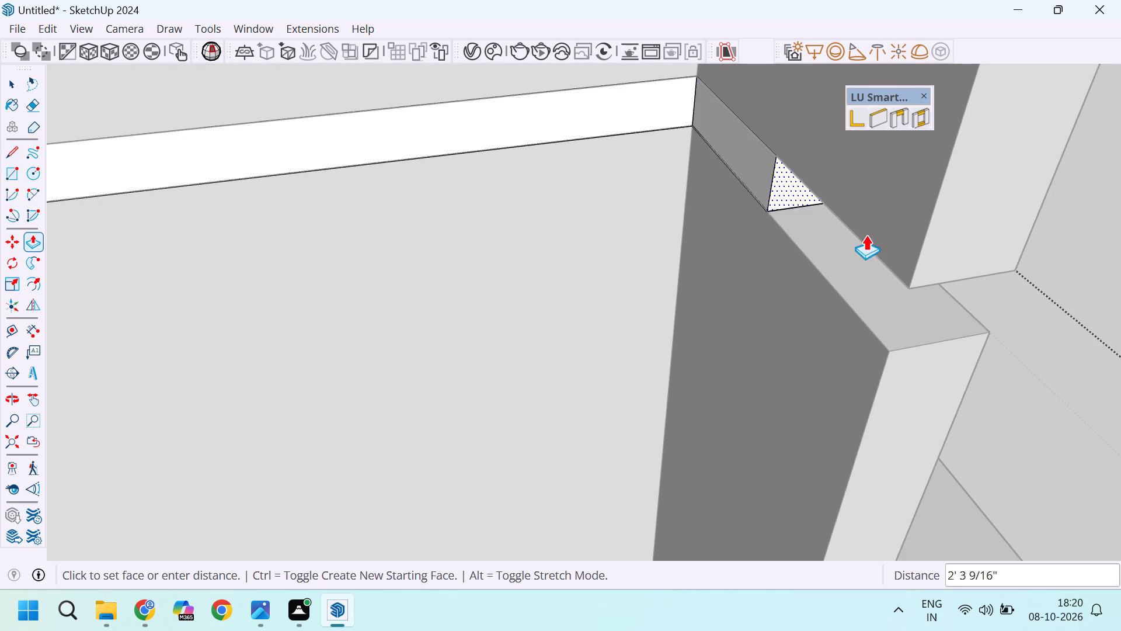
{"action": "left_click", "coordinate": [907, 287]}
{"action": "scroll", "coordinate": [837, 267], "scroll_direction": "down", "scroll_amount": 19}
{"action": "key", "text": "space"}
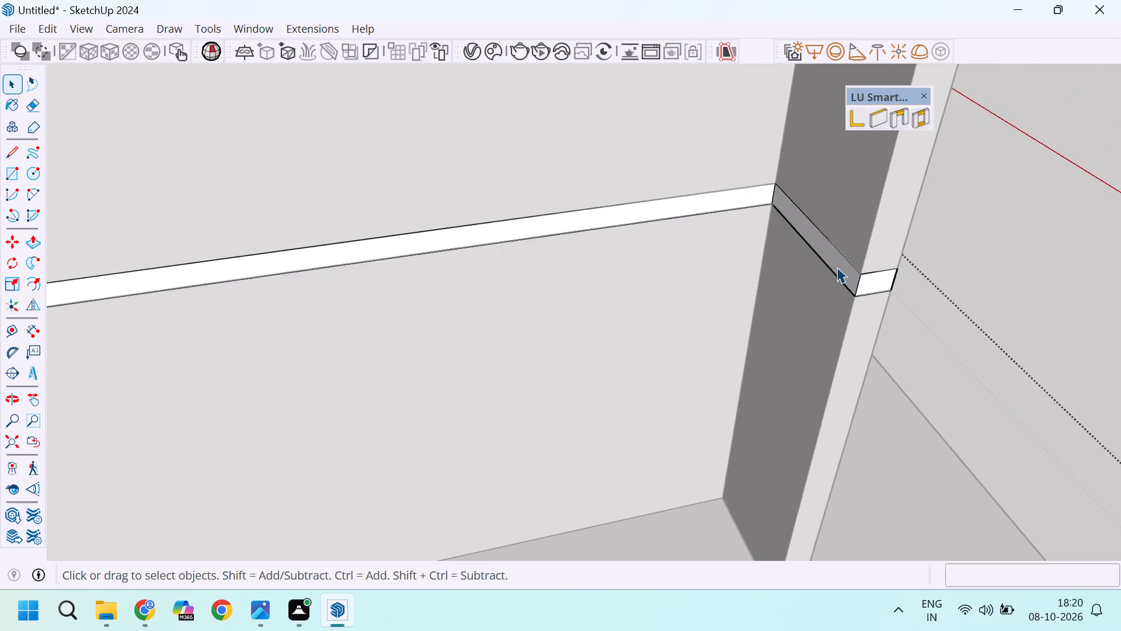
Draw a rectangle on the projecting wall's side face, filling the gap between the ends of the lower and upper pier.
{"action": "scroll", "coordinate": [837, 267], "scroll_direction": "down", "scroll_amount": 16}
{"action": "scroll", "coordinate": [834, 276], "scroll_direction": "down", "scroll_amount": 20}
{"action": "scroll", "coordinate": [834, 276], "scroll_direction": "down", "scroll_amount": 3}
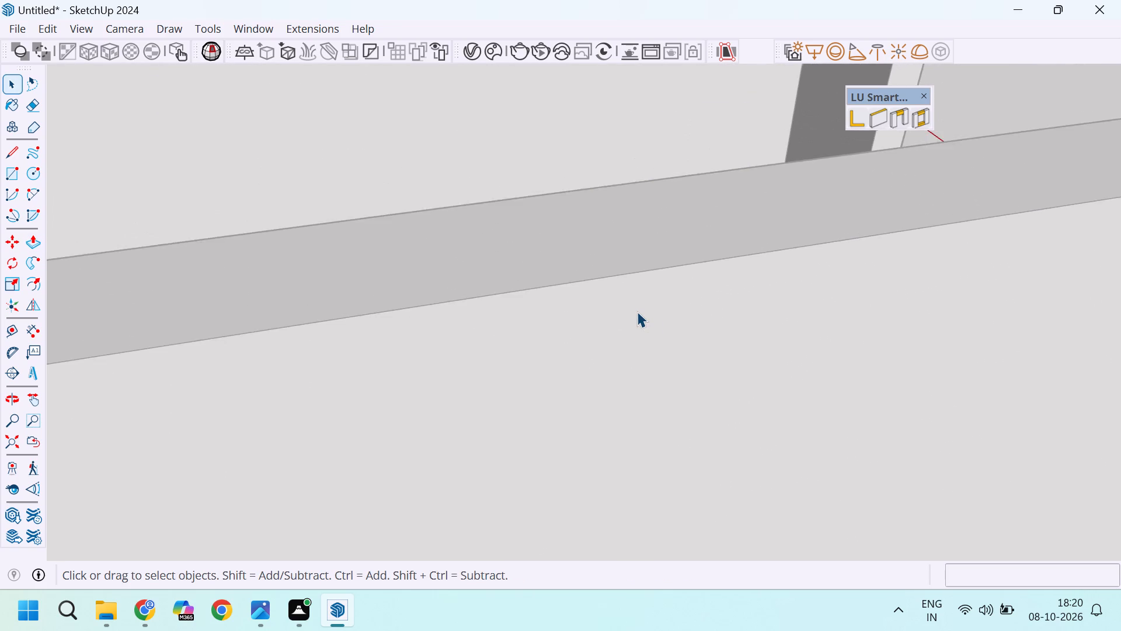
{"action": "scroll", "coordinate": [637, 311], "scroll_direction": "down", "scroll_amount": 20}
{"action": "scroll", "coordinate": [637, 311], "scroll_direction": "down", "scroll_amount": 6}
{"action": "middle_click_drag", "start_coordinate": [790, 263], "coordinate": [429, 285]}
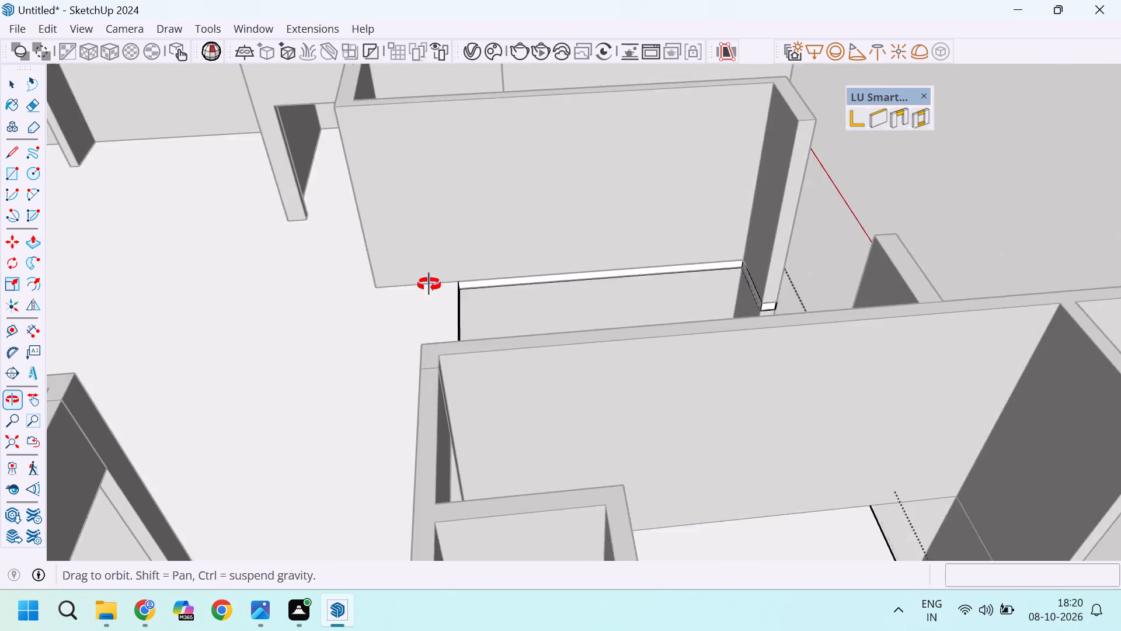
{"action": "middle_click_drag", "start_coordinate": [429, 285], "coordinate": [328, 266]}
{"action": "scroll", "coordinate": [767, 317], "scroll_direction": "down", "scroll_amount": 4}
{"action": "middle_click_drag", "start_coordinate": [777, 391], "coordinate": [616, 249]}
{"action": "scroll", "coordinate": [622, 269], "scroll_direction": "up", "scroll_amount": 1}
{"action": "scroll", "coordinate": [607, 244], "scroll_direction": "down", "scroll_amount": 6}
{"action": "scroll", "coordinate": [489, 334], "scroll_direction": "up", "scroll_amount": 1}
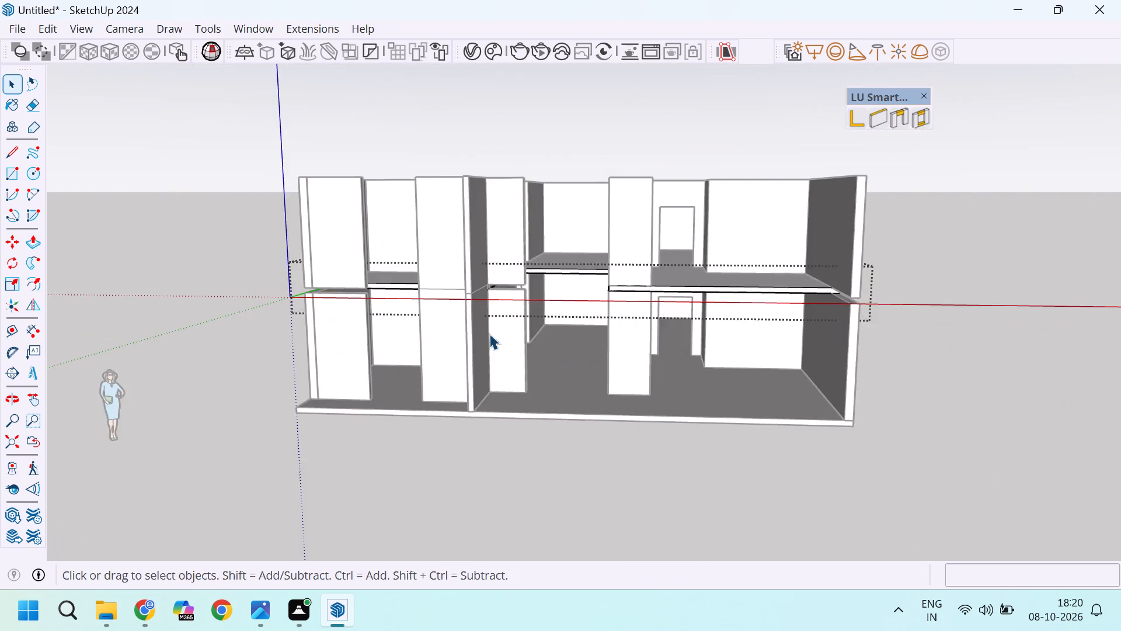
{"action": "scroll", "coordinate": [489, 334], "scroll_direction": "up", "scroll_amount": 10}
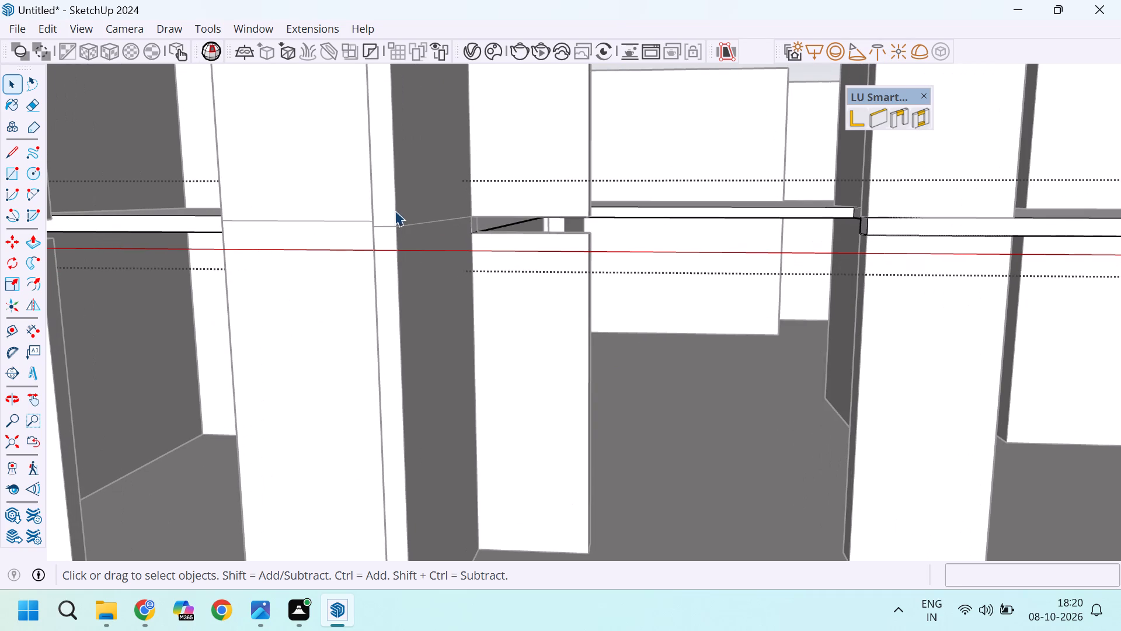
{"action": "scroll", "coordinate": [403, 233], "scroll_direction": "down", "scroll_amount": 2}
{"action": "scroll", "coordinate": [447, 230], "scroll_direction": "up", "scroll_amount": 4}
{"action": "middle_click_drag", "start_coordinate": [537, 233], "coordinate": [443, 233]}
{"action": "scroll", "coordinate": [537, 233], "scroll_direction": "up", "scroll_amount": 1}
{"action": "scroll", "coordinate": [340, 223], "scroll_direction": "up", "scroll_amount": 5}
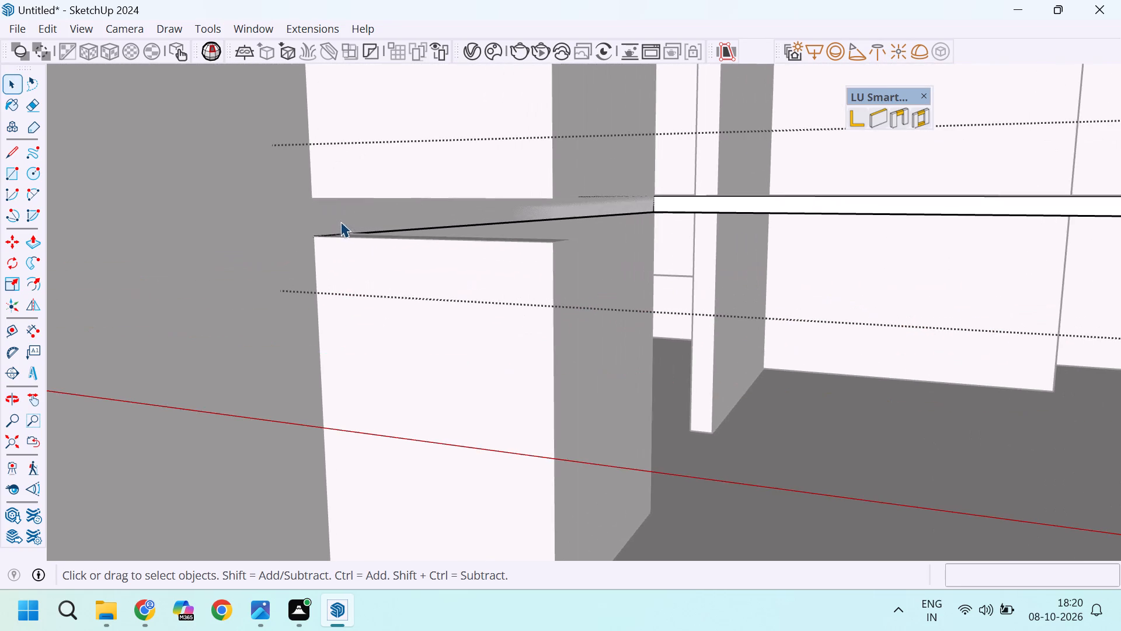
{"action": "middle_click_drag", "start_coordinate": [400, 233], "coordinate": [348, 254]}
{"action": "scroll", "coordinate": [400, 233], "scroll_direction": "up", "scroll_amount": 1}
{"action": "scroll", "coordinate": [312, 229], "scroll_direction": "up", "scroll_amount": 4}
{"action": "scroll", "coordinate": [364, 201], "scroll_direction": "up", "scroll_amount": 5}
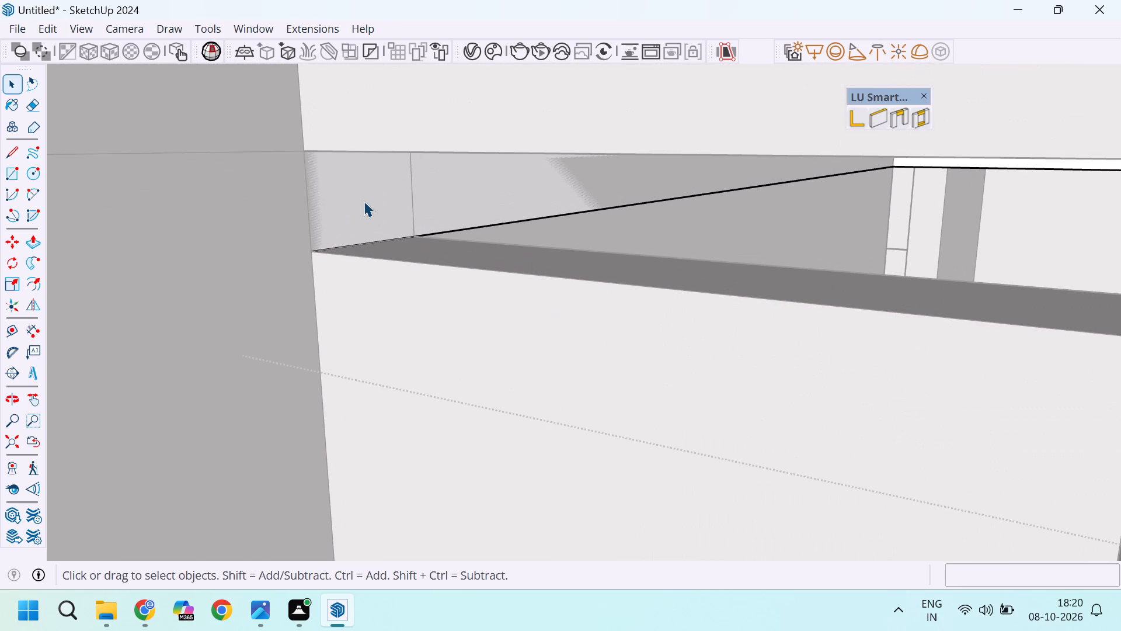
{"action": "scroll", "coordinate": [322, 210], "scroll_direction": "down", "scroll_amount": 2}
{"action": "key", "text": "r"}
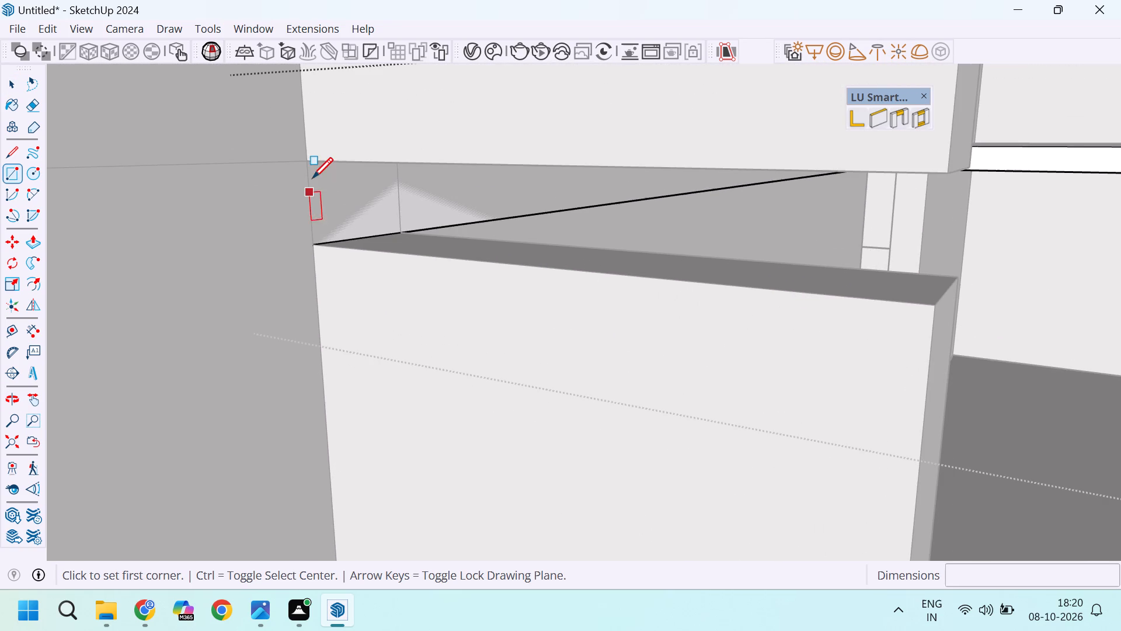
{"action": "left_click", "coordinate": [308, 162]}
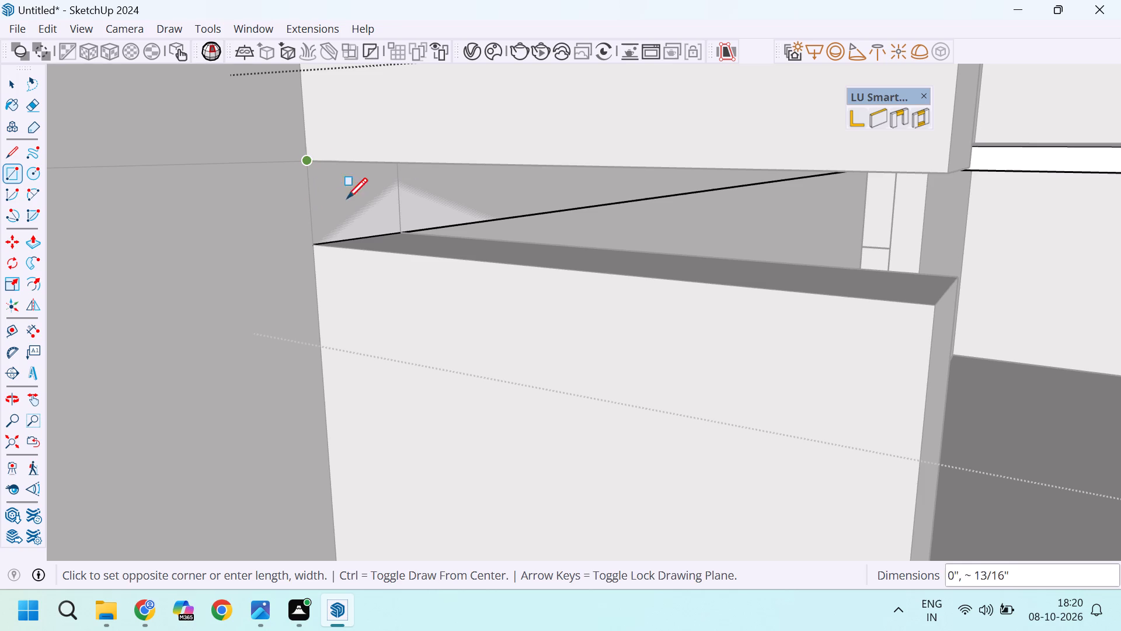
{"action": "scroll", "coordinate": [381, 221], "scroll_direction": "up", "scroll_amount": 5}
{"action": "left_click", "coordinate": [405, 235]}
{"action": "scroll", "coordinate": [401, 235], "scroll_direction": "down", "scroll_amount": 5}
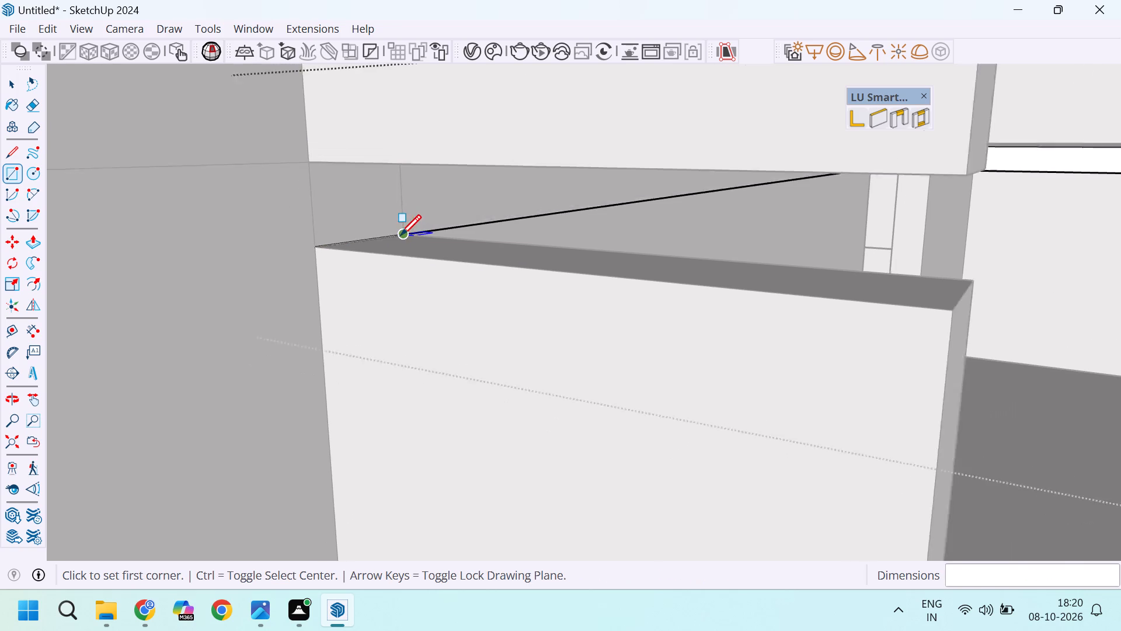
Pull the new rectangle out 3' 6" to the pier's free end, closing the gap between the lower and upper pier.
{"action": "key", "text": "p"}
{"action": "left_click", "coordinate": [368, 214]}
{"action": "scroll", "coordinate": [392, 220], "scroll_direction": "down", "scroll_amount": 6}
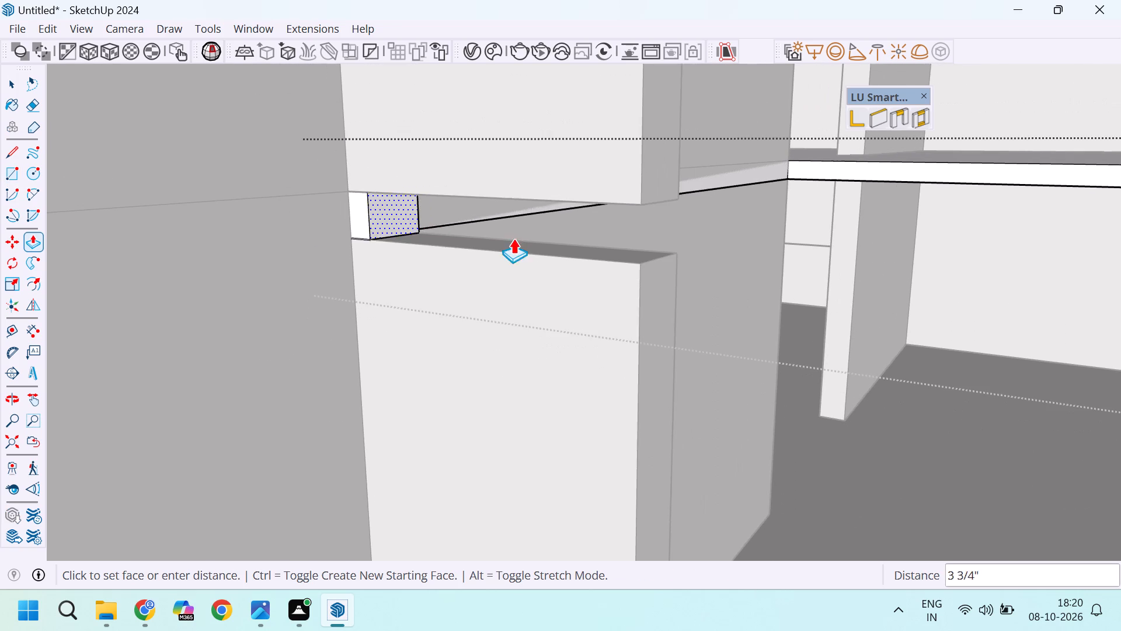
{"action": "left_click", "coordinate": [637, 268]}
{"action": "scroll", "coordinate": [632, 251], "scroll_direction": "down", "scroll_amount": 8}
{"action": "key", "text": "space"}
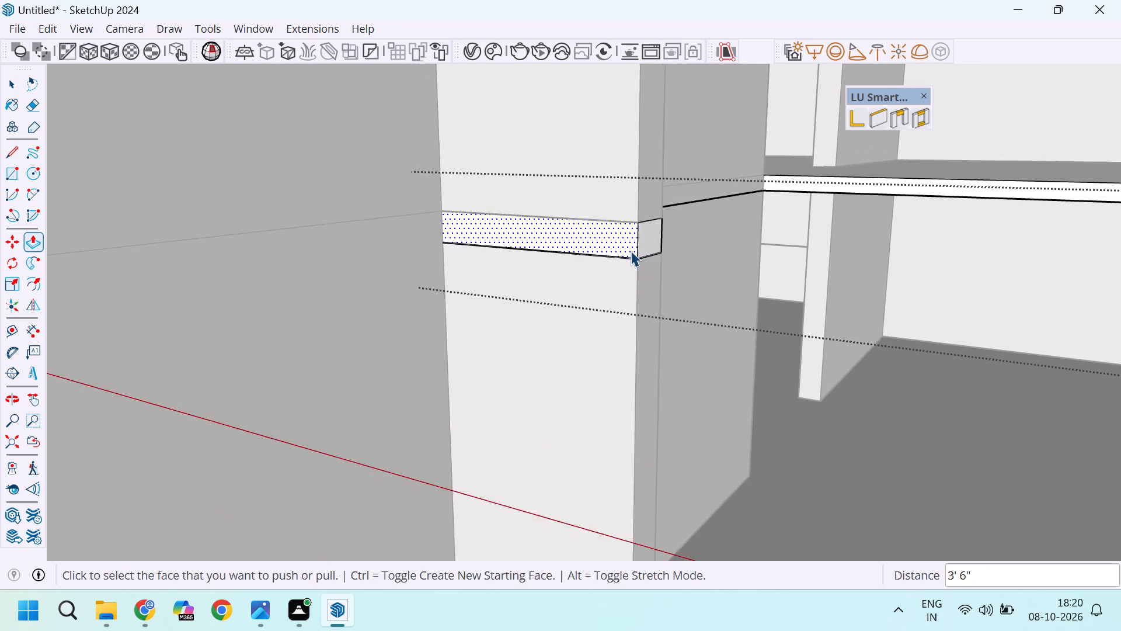
{"action": "scroll", "coordinate": [631, 251], "scroll_direction": "down", "scroll_amount": 18}
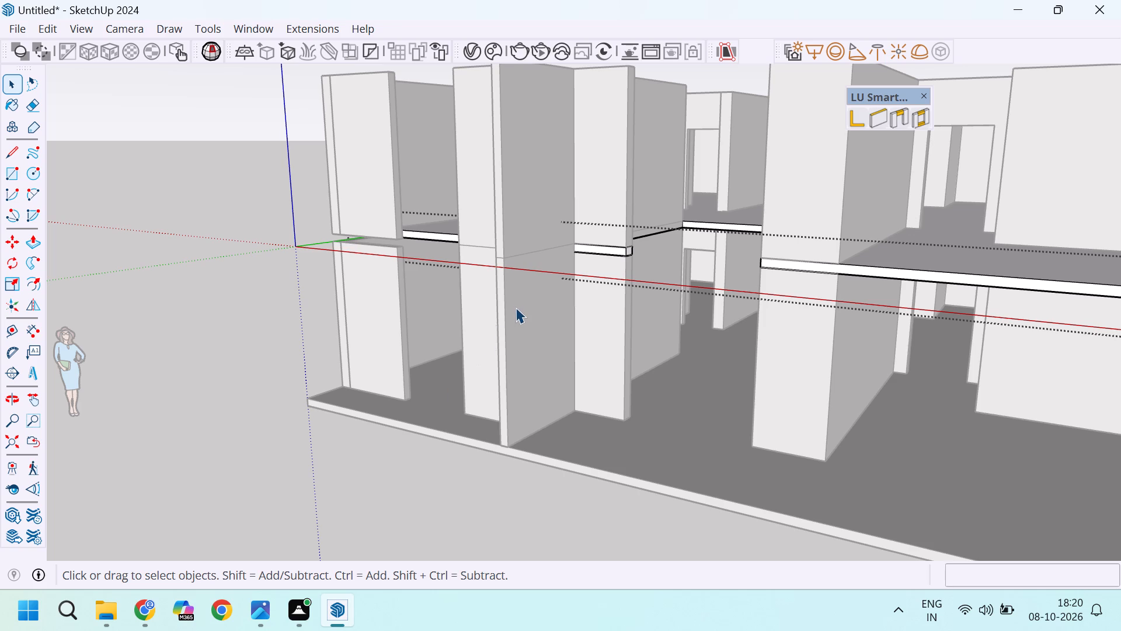
Draw a vertical line about 6" long on the slab edge's end, where it meets the projecting wall in the corner room near the origin.
{"action": "scroll", "coordinate": [445, 268], "scroll_direction": "up", "scroll_amount": 1}
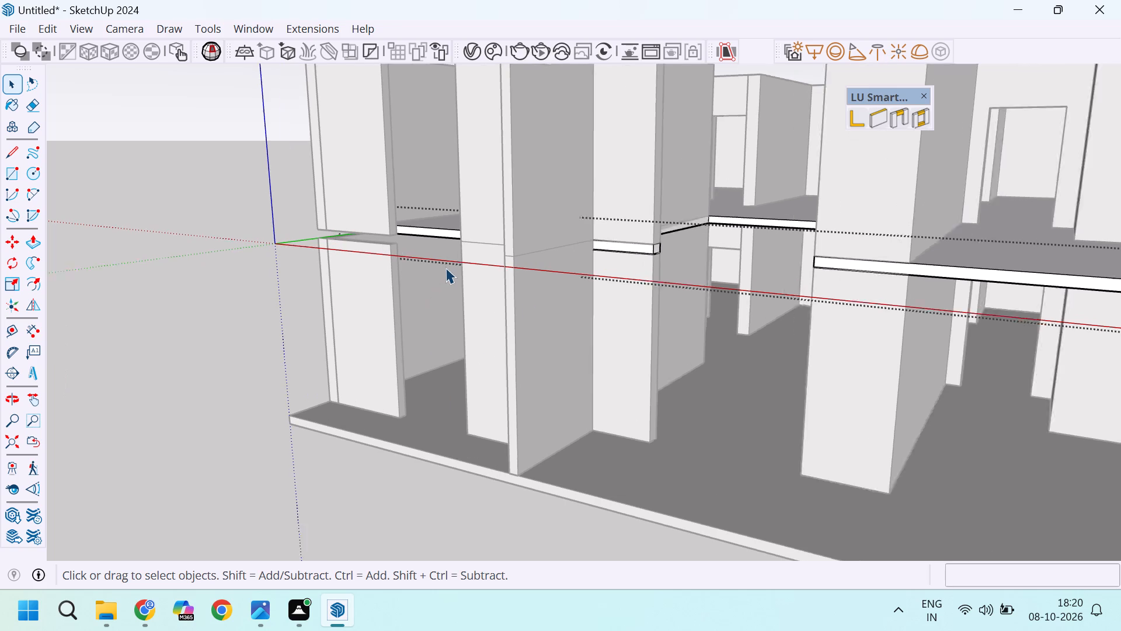
{"action": "scroll", "coordinate": [445, 268], "scroll_direction": "up", "scroll_amount": 1}
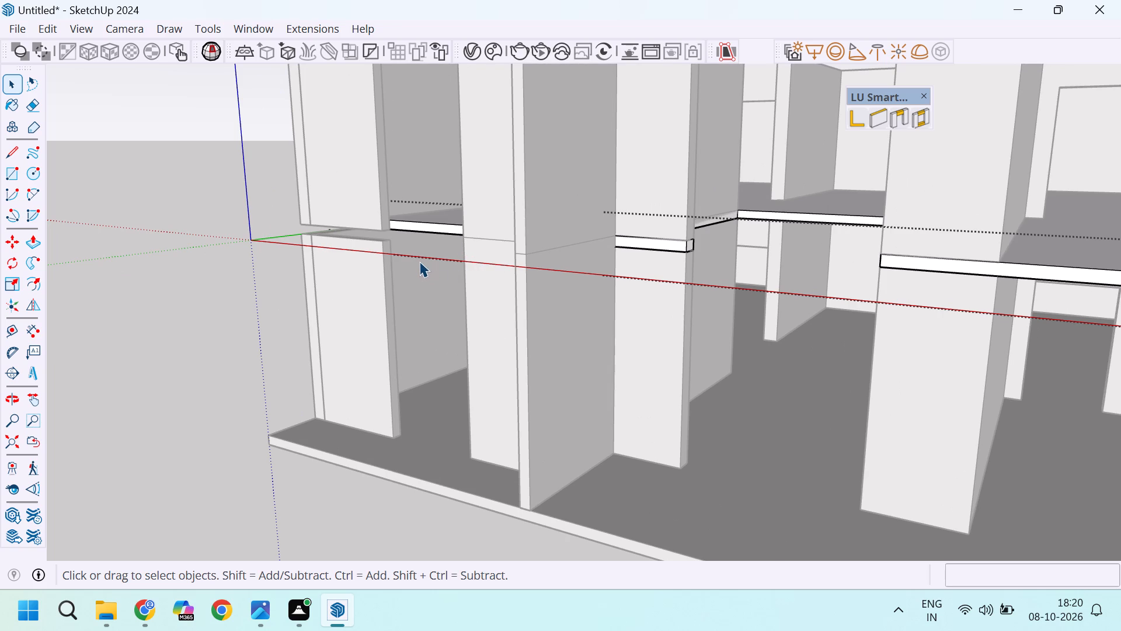
{"action": "middle_click_drag", "start_coordinate": [387, 214], "coordinate": [477, 280]}
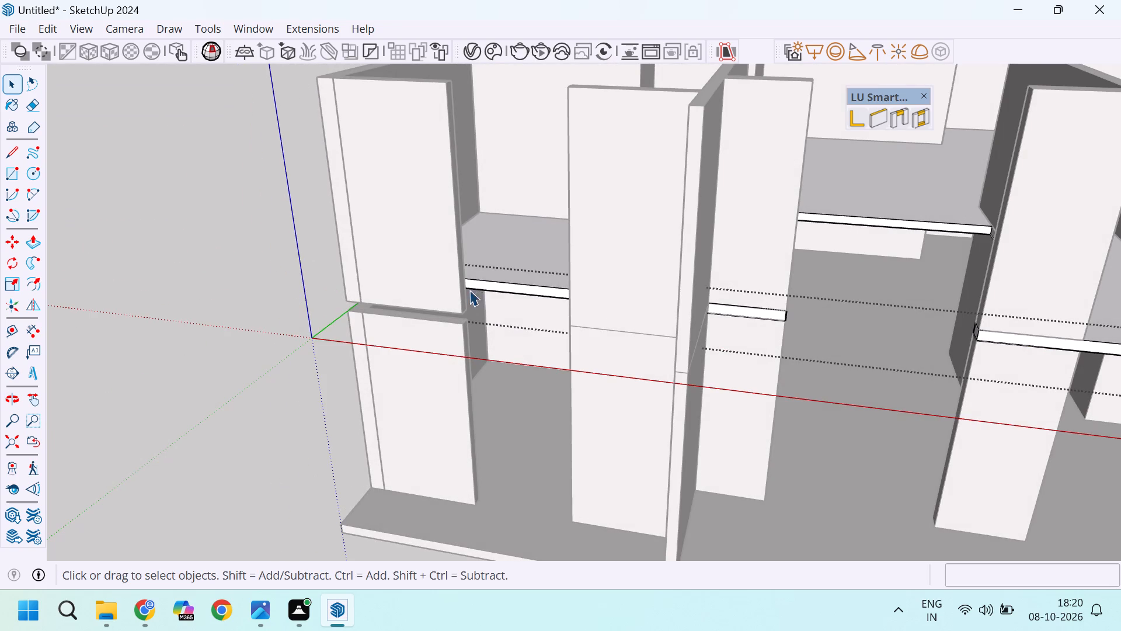
{"action": "middle_click_drag", "start_coordinate": [469, 290], "coordinate": [585, 294]}
{"action": "scroll", "coordinate": [579, 303], "scroll_direction": "up", "scroll_amount": 3}
{"action": "middle_click_drag", "start_coordinate": [604, 295], "coordinate": [607, 403]}
{"action": "scroll", "coordinate": [674, 367], "scroll_direction": "down", "scroll_amount": 5}
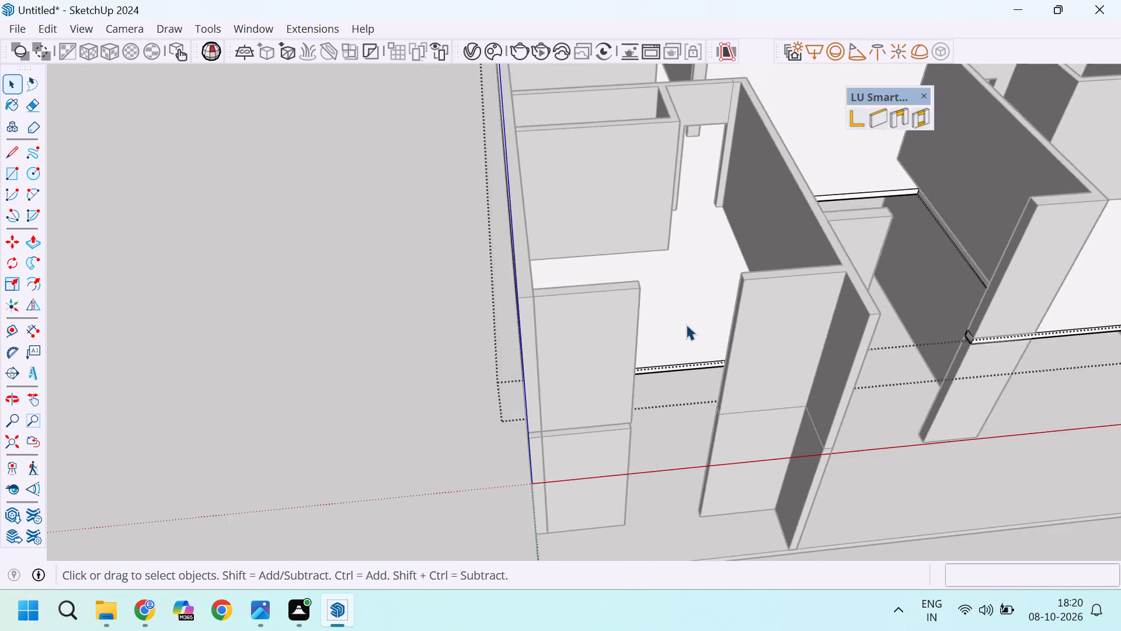
{"action": "middle_click_drag", "start_coordinate": [683, 324], "coordinate": [709, 497]}
{"action": "scroll", "coordinate": [795, 466], "scroll_direction": "up", "scroll_amount": 6}
{"action": "middle_click_drag", "start_coordinate": [767, 438], "coordinate": [837, 370]}
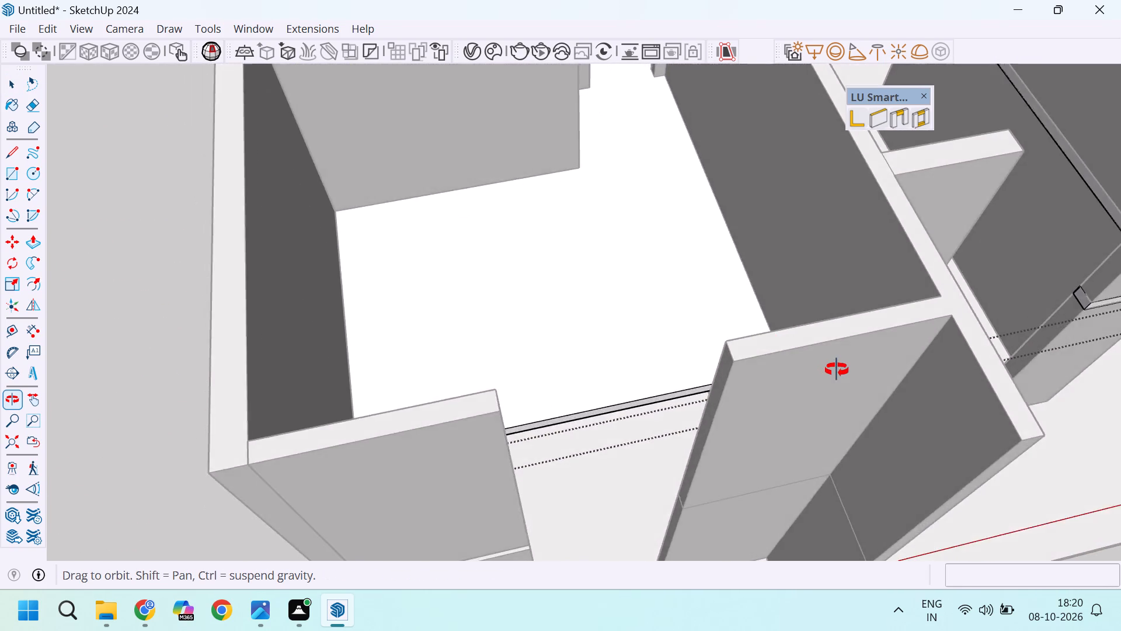
{"action": "middle_click_drag", "start_coordinate": [837, 370], "coordinate": [840, 370]}
{"action": "scroll", "coordinate": [831, 352], "scroll_direction": "up", "scroll_amount": 17}
{"action": "scroll", "coordinate": [805, 352], "scroll_direction": "up", "scroll_amount": 4}
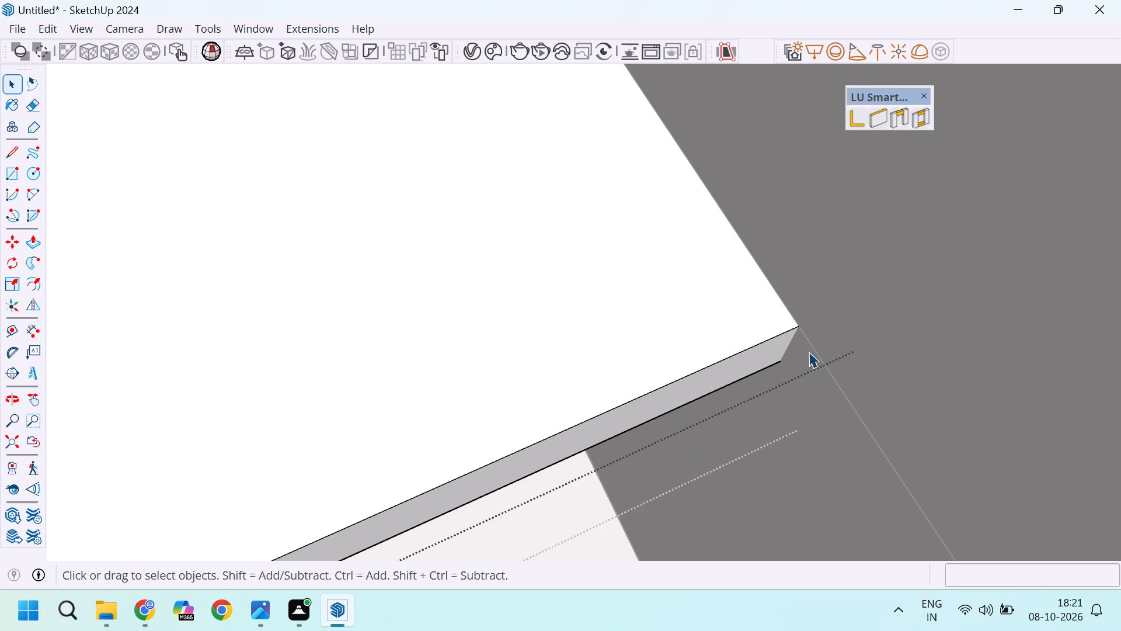
{"action": "key", "text": "l"}
{"action": "left_click", "coordinate": [798, 331]}
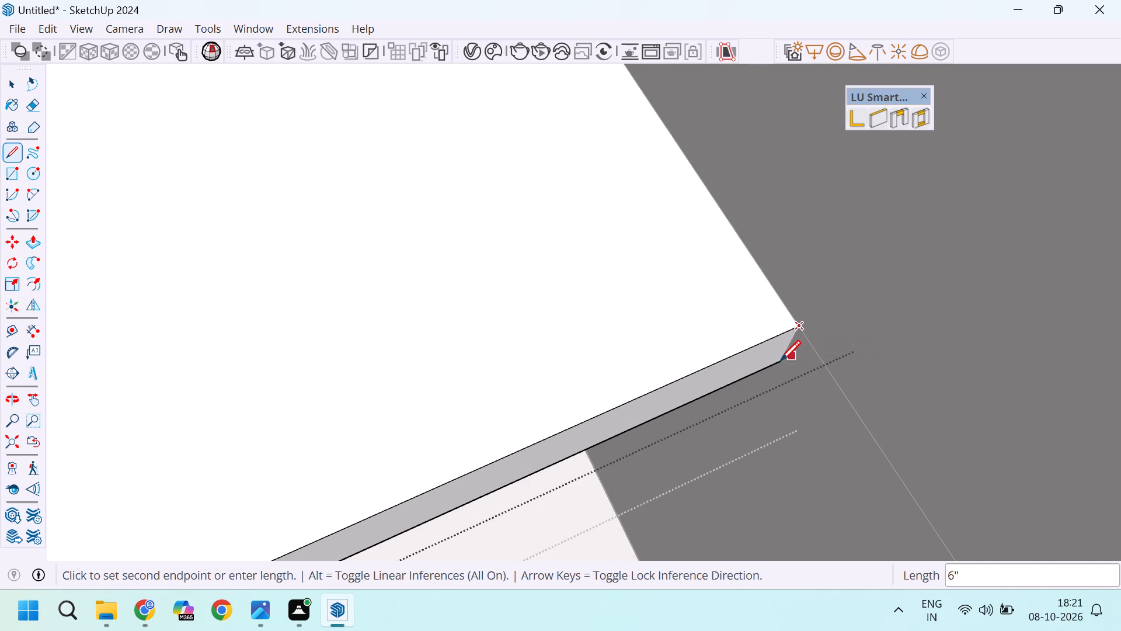
{"action": "middle_click_drag", "start_coordinate": [781, 374], "coordinate": [777, 346]}
{"action": "middle_click", "coordinate": [777, 346]}
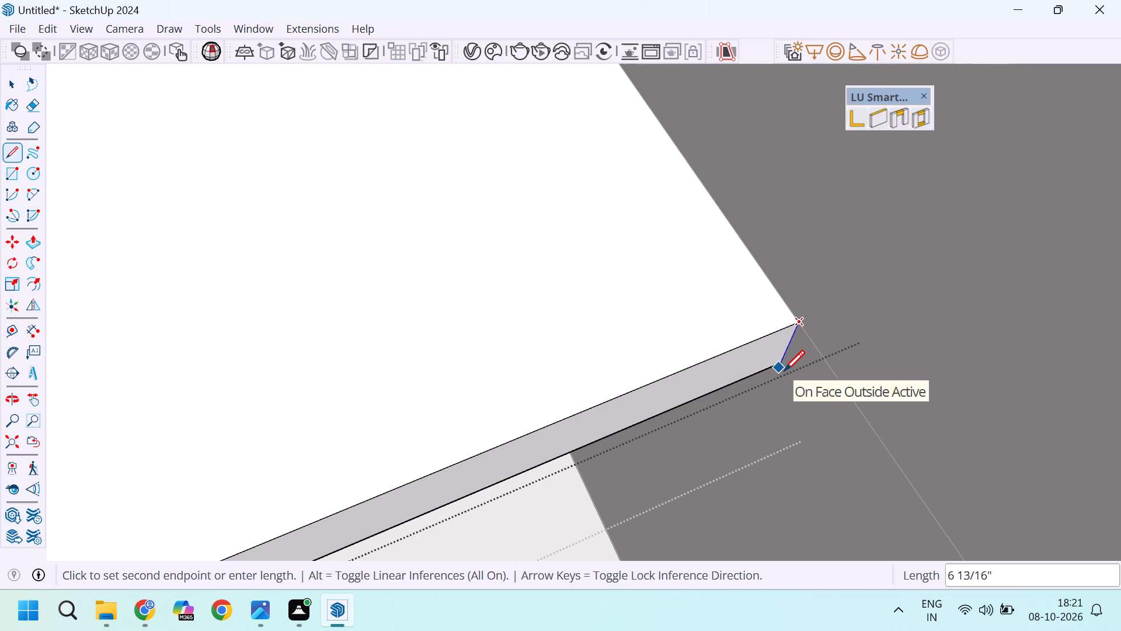
{"action": "middle_click_drag", "start_coordinate": [787, 375], "coordinate": [778, 328]}
{"action": "scroll", "coordinate": [782, 369], "scroll_direction": "up", "scroll_amount": 5}
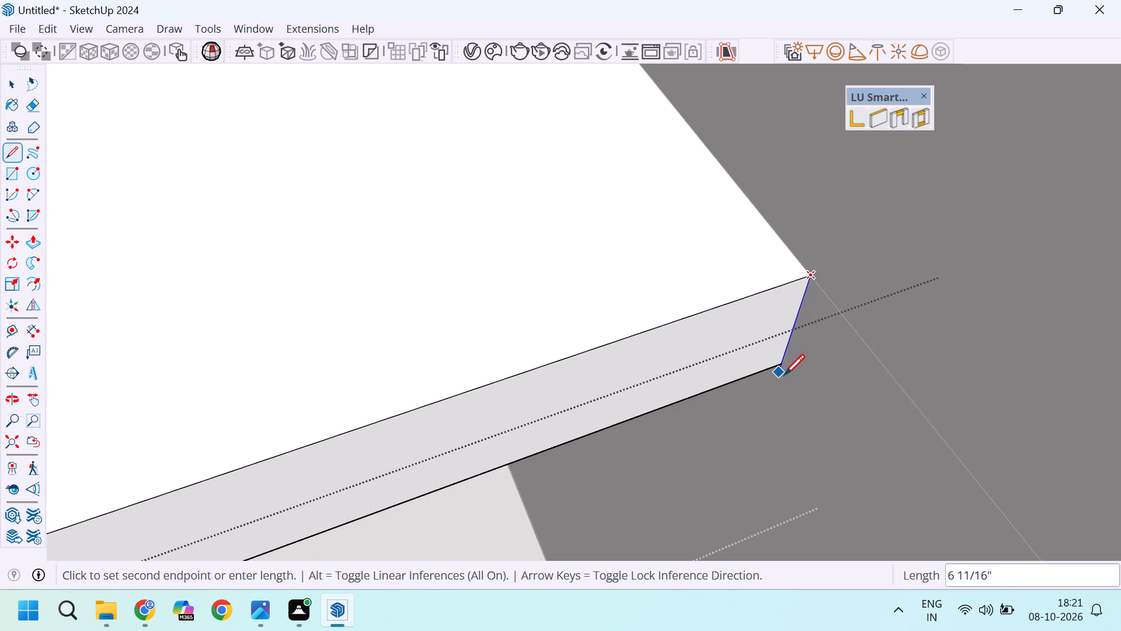
{"action": "scroll", "coordinate": [786, 375], "scroll_direction": "up", "scroll_amount": 12}
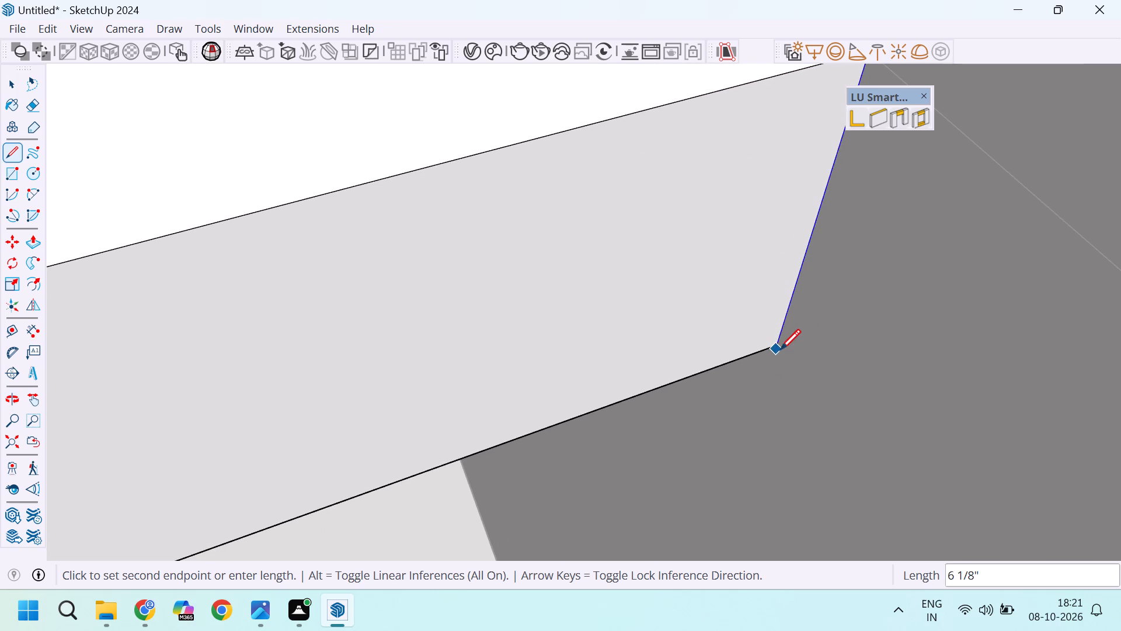
{"action": "middle_click_drag", "start_coordinate": [780, 340], "coordinate": [784, 230]}
{"action": "scroll", "coordinate": [780, 341], "scroll_direction": "up", "scroll_amount": 1}
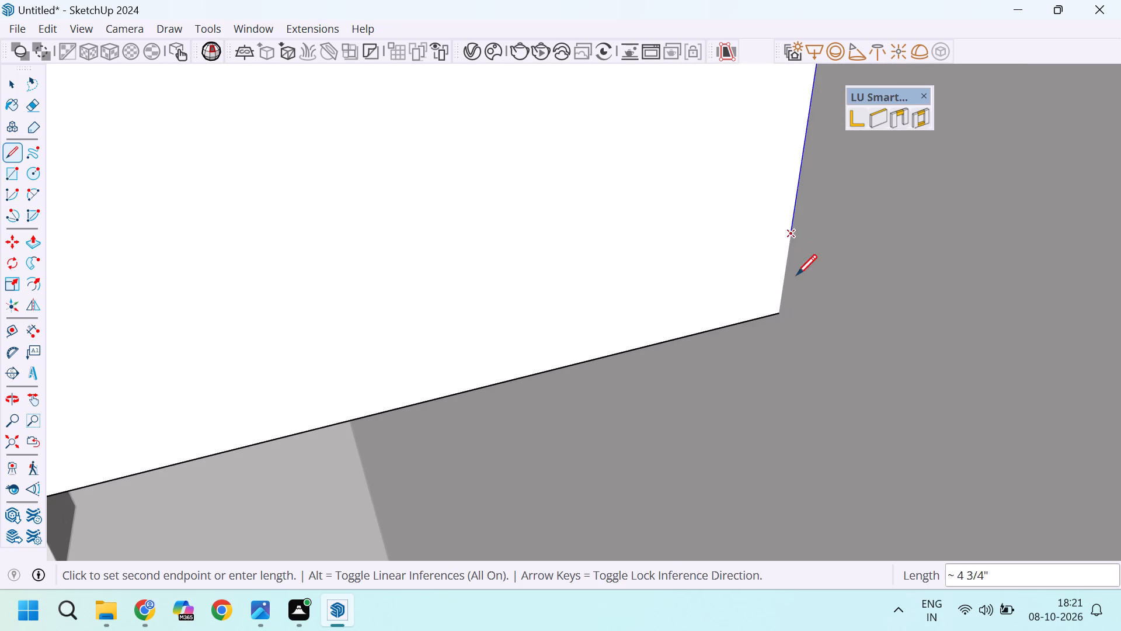
{"action": "left_click", "coordinate": [779, 318]}
{"action": "scroll", "coordinate": [779, 318], "scroll_direction": "down", "scroll_amount": 15}
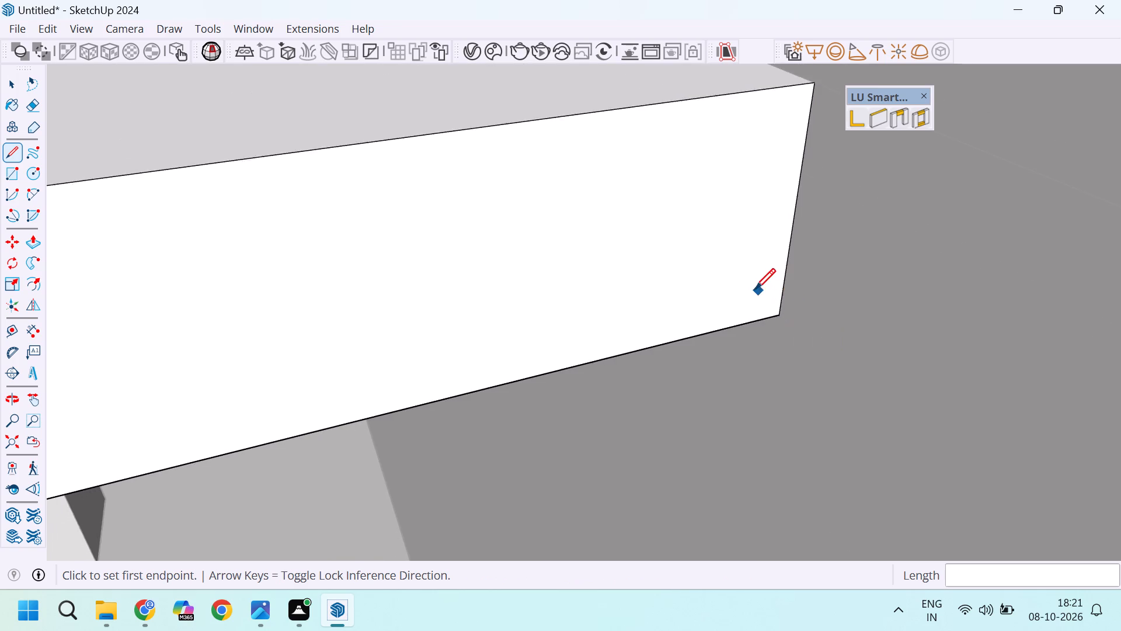
Pull the corner room's slab edge forward 4' to the front face of the lower piers, and close the group.
{"action": "scroll", "coordinate": [755, 289], "scroll_direction": "down", "scroll_amount": 8}
{"action": "scroll", "coordinate": [642, 237], "scroll_direction": "down", "scroll_amount": 20}
{"action": "scroll", "coordinate": [642, 237], "scroll_direction": "down", "scroll_amount": 6}
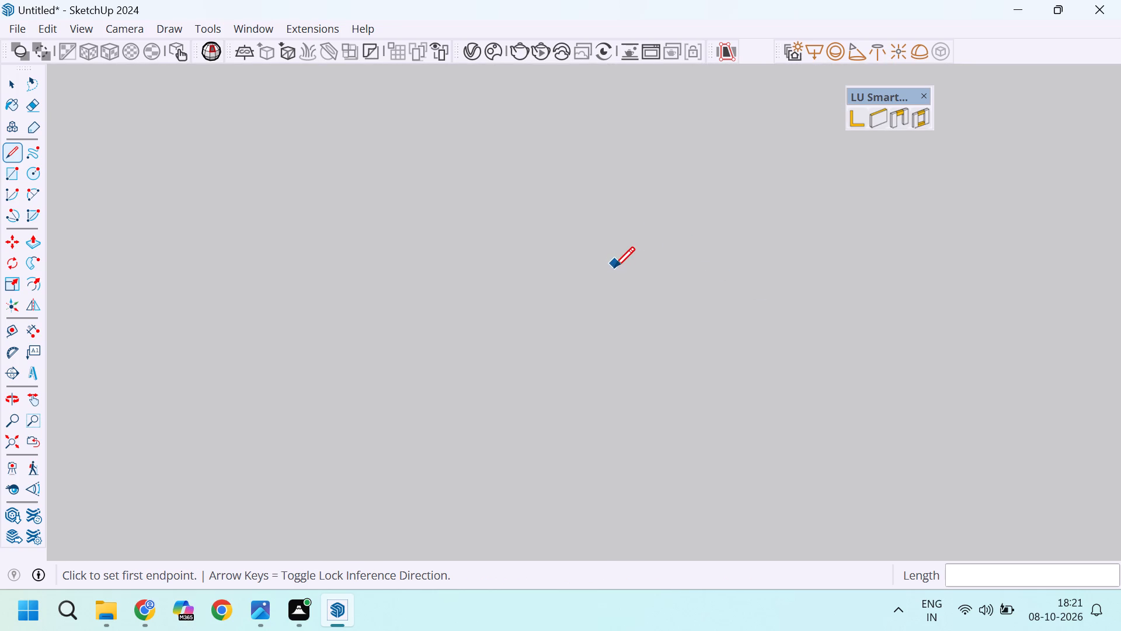
{"action": "scroll", "coordinate": [612, 276], "scroll_direction": "down", "scroll_amount": 6}
{"action": "scroll", "coordinate": [537, 264], "scroll_direction": "down", "scroll_amount": 20}
{"action": "scroll", "coordinate": [537, 264], "scroll_direction": "down", "scroll_amount": 13}
{"action": "scroll", "coordinate": [604, 289], "scroll_direction": "down", "scroll_amount": 15}
{"action": "scroll", "coordinate": [594, 421], "scroll_direction": "down", "scroll_amount": 20}
{"action": "scroll", "coordinate": [594, 421], "scroll_direction": "down", "scroll_amount": 9}
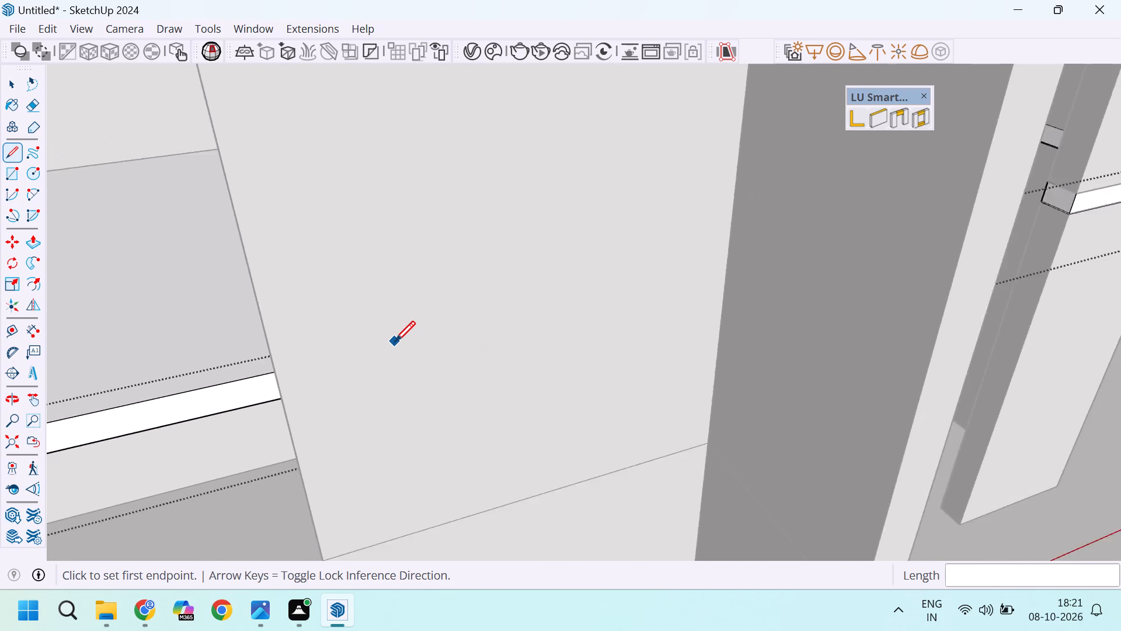
{"action": "scroll", "coordinate": [395, 341], "scroll_direction": "down", "scroll_amount": 11}
{"action": "scroll", "coordinate": [242, 386], "scroll_direction": "down", "scroll_amount": 6}
{"action": "middle_click_drag", "start_coordinate": [282, 341], "coordinate": [197, 481]}
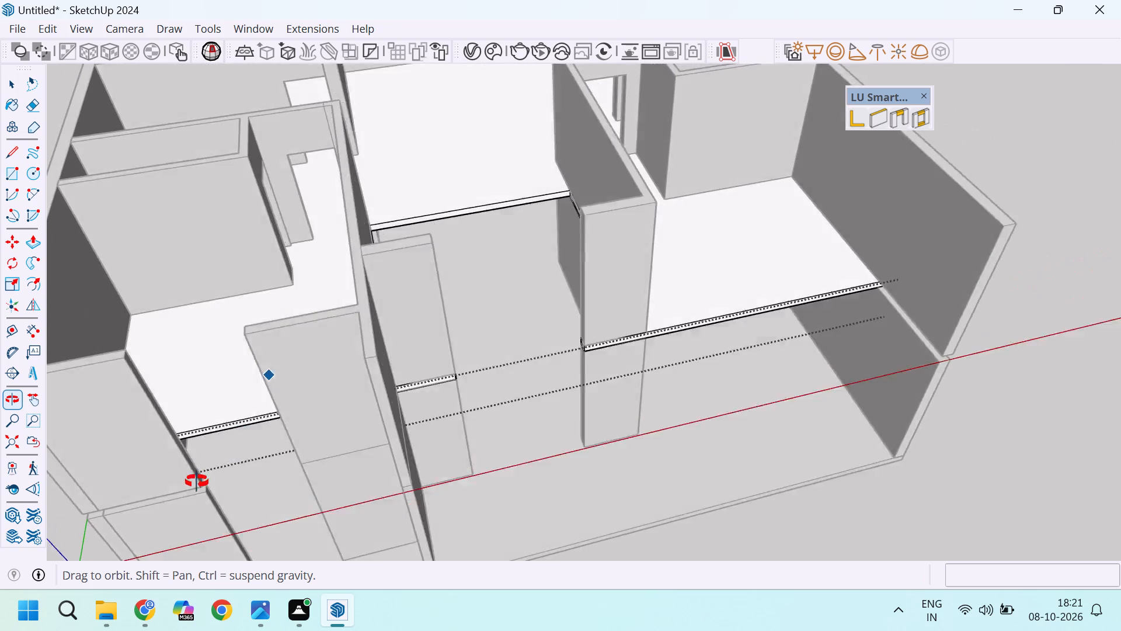
{"action": "middle_click_drag", "start_coordinate": [197, 481], "coordinate": [228, 318]}
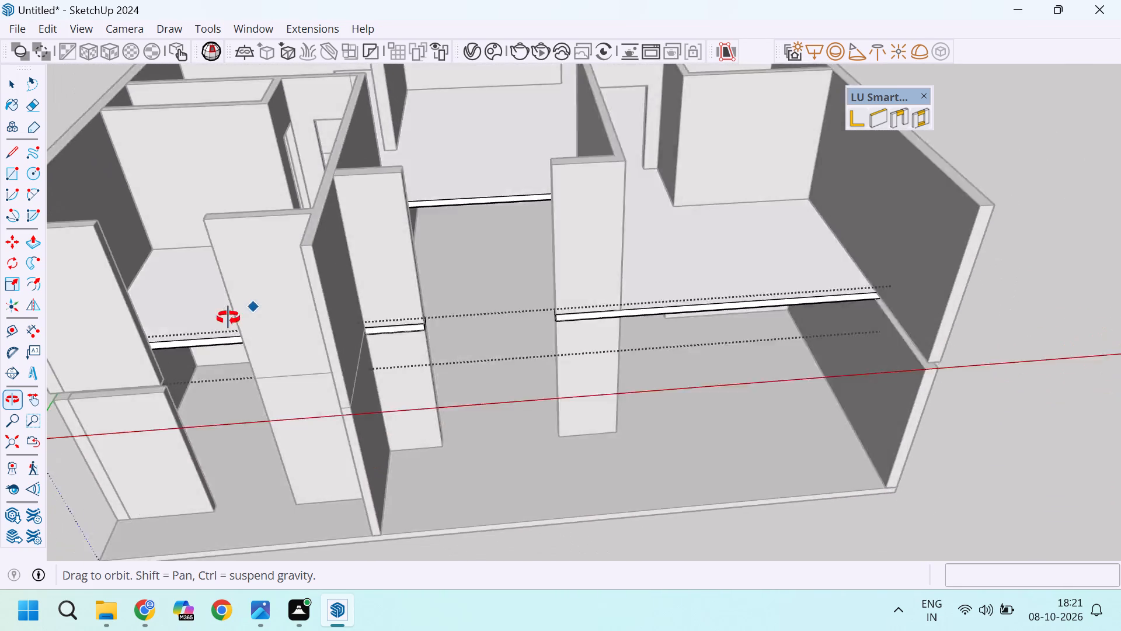
{"action": "middle_click_drag", "start_coordinate": [228, 318], "coordinate": [318, 230]}
{"action": "scroll", "coordinate": [295, 256], "scroll_direction": "up", "scroll_amount": 6}
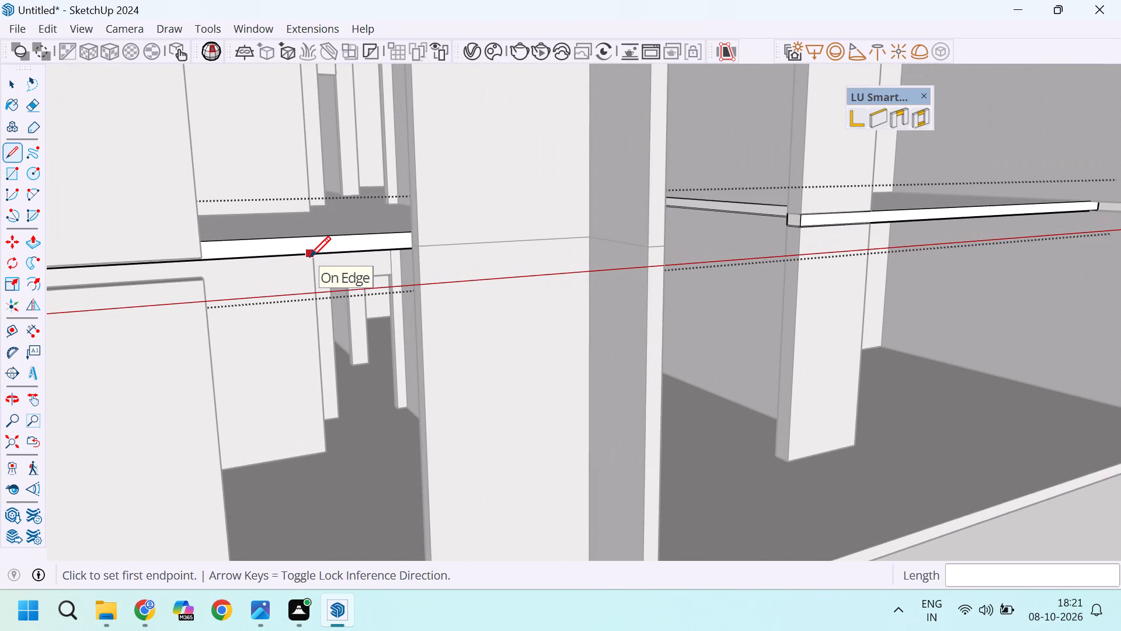
{"action": "key", "text": "p"}
{"action": "left_click", "coordinate": [322, 250]}
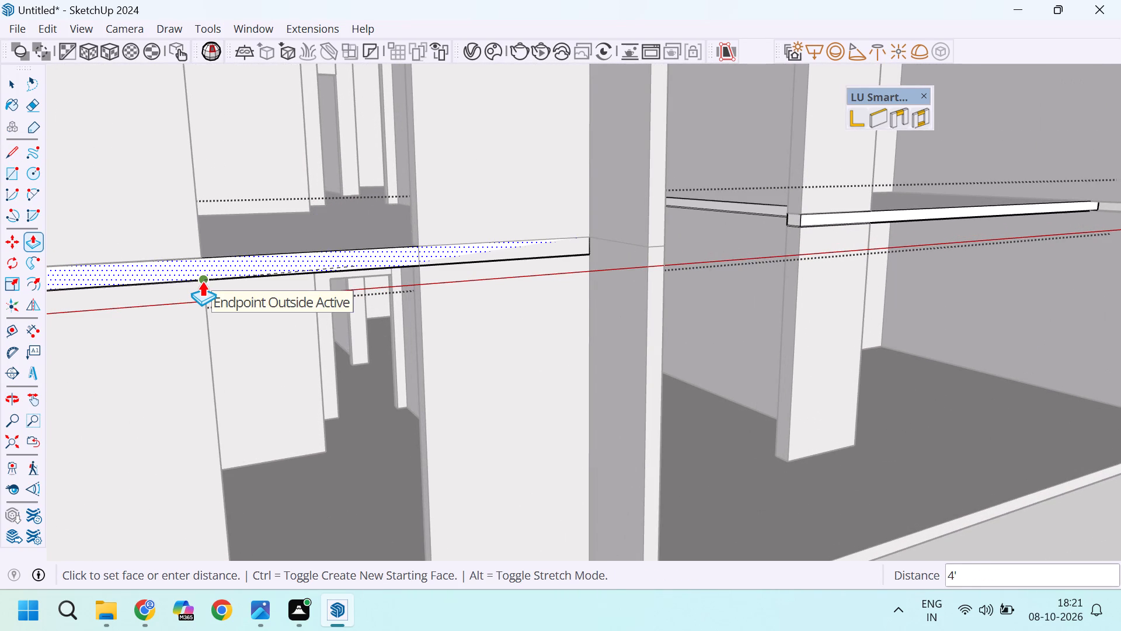
{"action": "left_click", "coordinate": [202, 281]}
{"action": "key", "text": "space"}
{"action": "scroll", "coordinate": [417, 273], "scroll_direction": "down", "scroll_amount": 15}
{"action": "scroll", "coordinate": [353, 305], "scroll_direction": "up", "scroll_amount": 4}
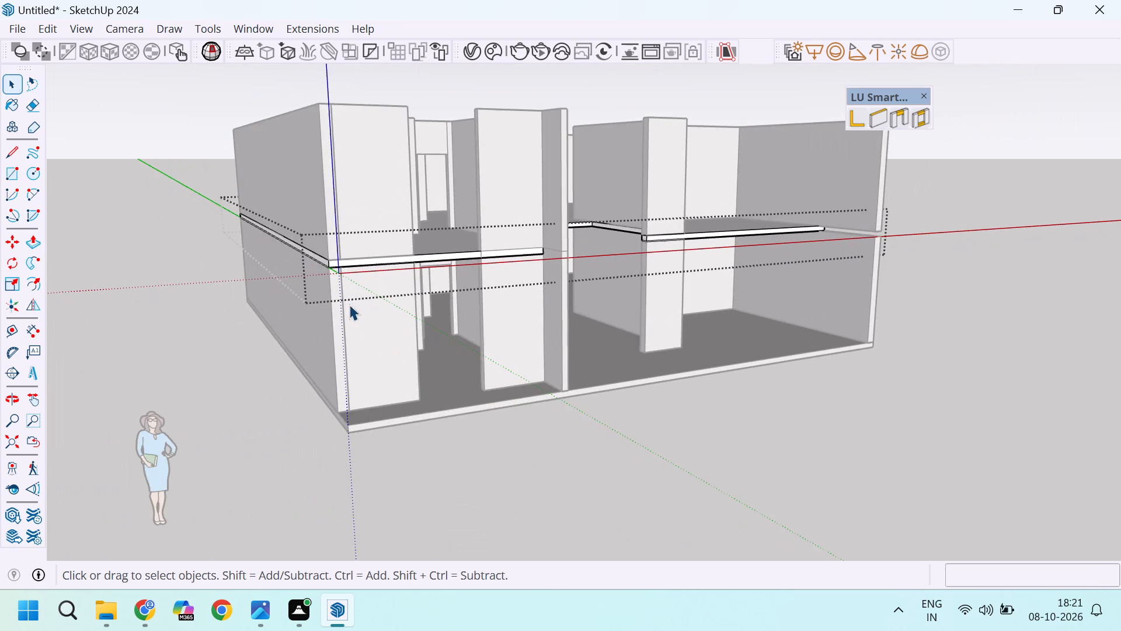
{"action": "left_click", "coordinate": [263, 341]}
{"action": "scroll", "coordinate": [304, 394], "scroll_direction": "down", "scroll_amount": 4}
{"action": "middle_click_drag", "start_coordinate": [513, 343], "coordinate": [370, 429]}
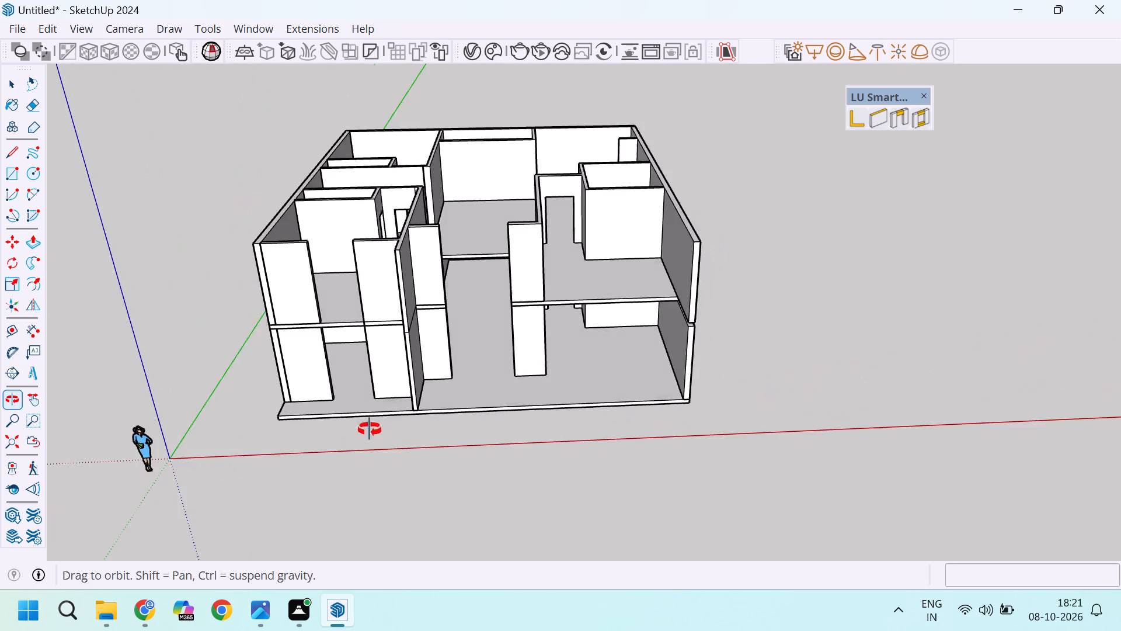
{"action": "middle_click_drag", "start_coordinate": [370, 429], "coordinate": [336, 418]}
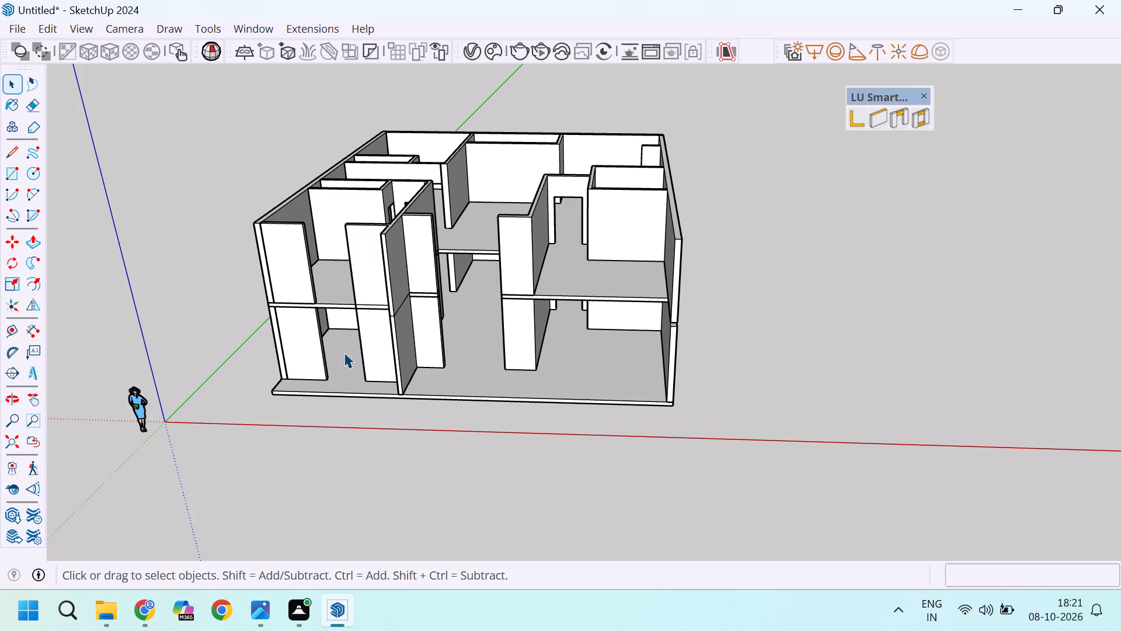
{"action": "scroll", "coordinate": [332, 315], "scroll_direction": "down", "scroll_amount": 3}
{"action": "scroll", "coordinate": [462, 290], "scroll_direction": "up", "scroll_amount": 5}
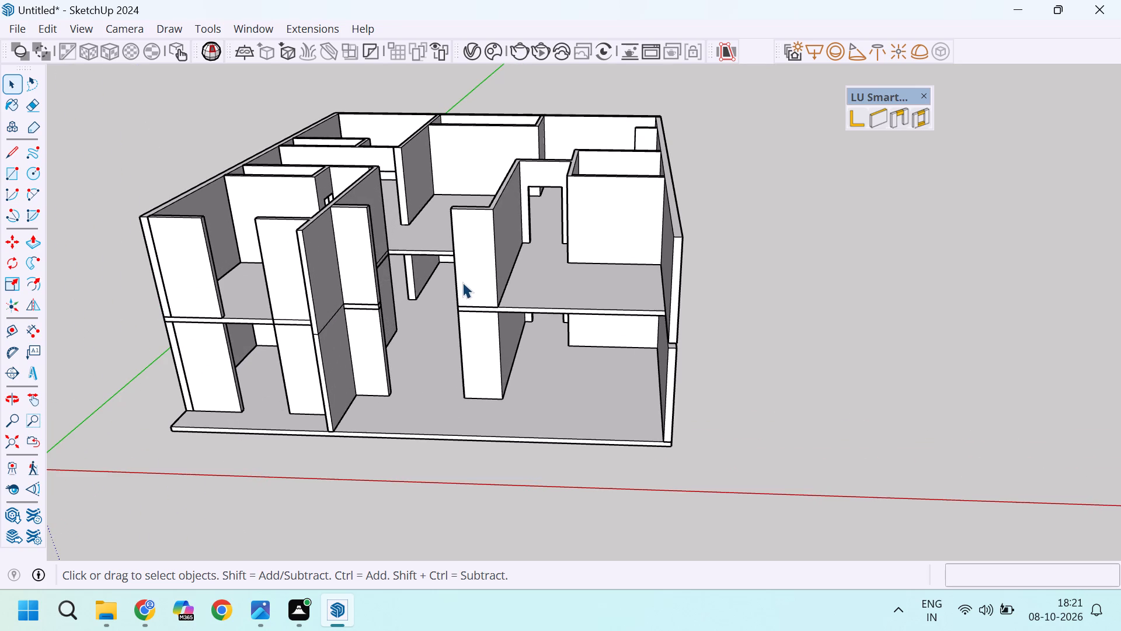
Inspect the stacked two-storey model from the front, checking the slab edges and the joints between lower and upper walls.
{"action": "scroll", "coordinate": [469, 270], "scroll_direction": "up", "scroll_amount": 1}
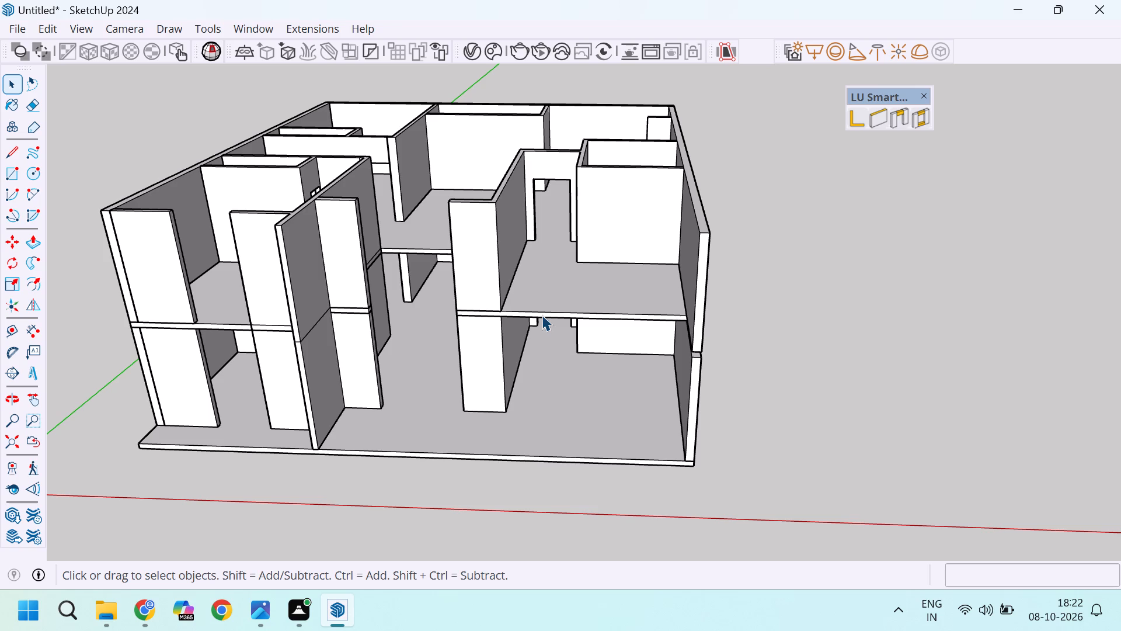
{"action": "scroll", "coordinate": [560, 310], "scroll_direction": "down", "scroll_amount": 4}
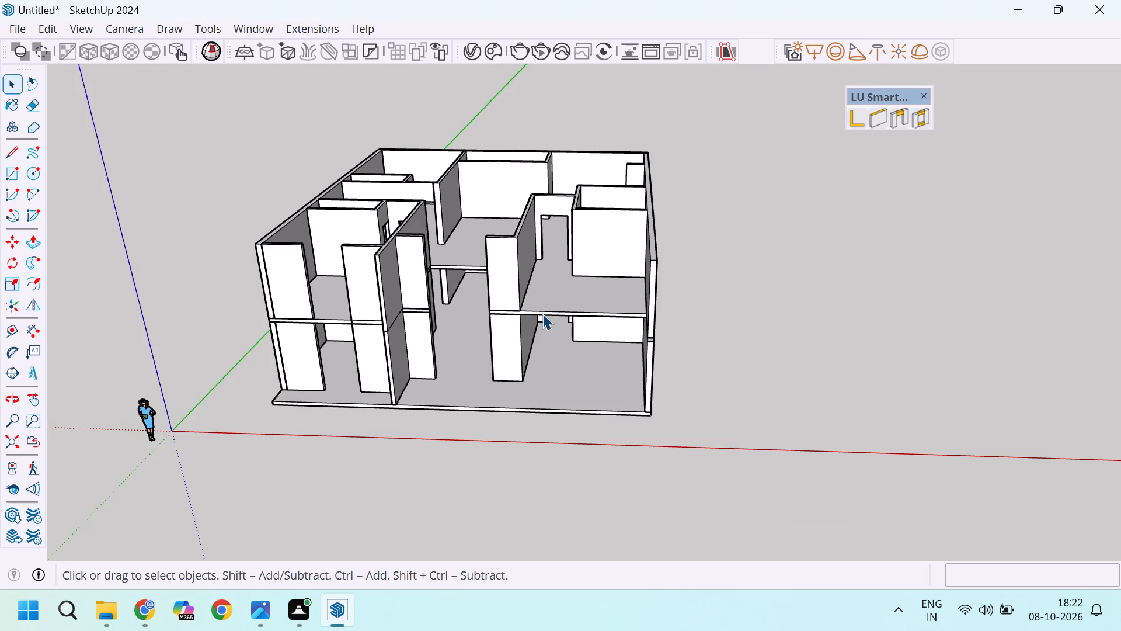
{"action": "scroll", "coordinate": [257, 280], "scroll_direction": "down", "scroll_amount": 5}
{"action": "scroll", "coordinate": [268, 285], "scroll_direction": "up", "scroll_amount": 9}
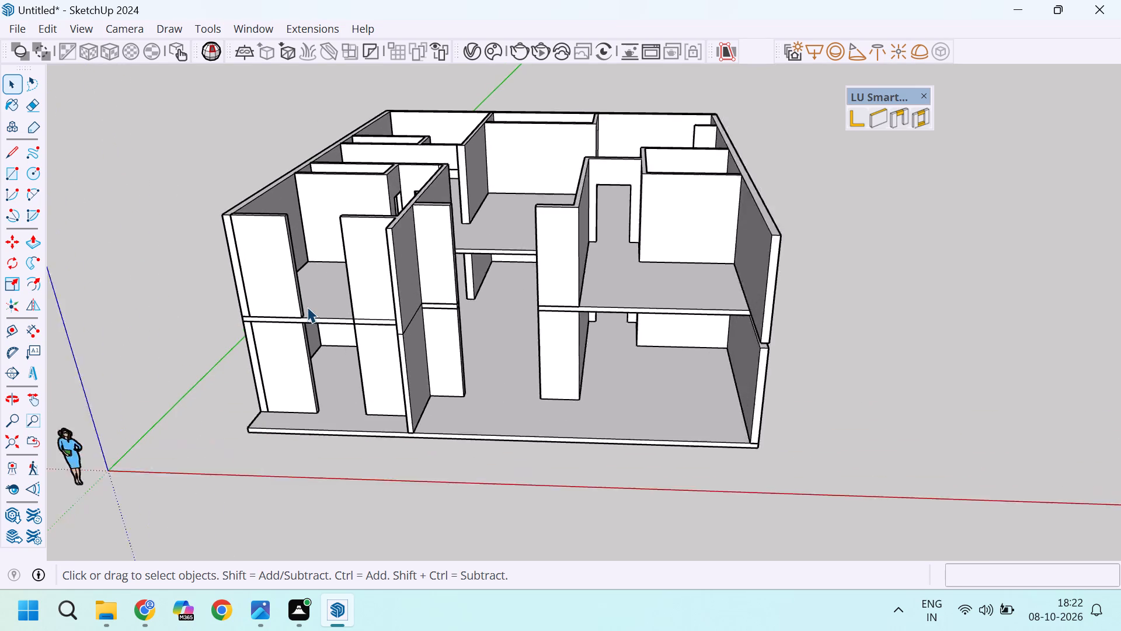
{"action": "scroll", "coordinate": [307, 307], "scroll_direction": "up", "scroll_amount": 4}
{"action": "scroll", "coordinate": [323, 315], "scroll_direction": "down", "scroll_amount": 9}
{"action": "scroll", "coordinate": [325, 338], "scroll_direction": "up", "scroll_amount": 3}
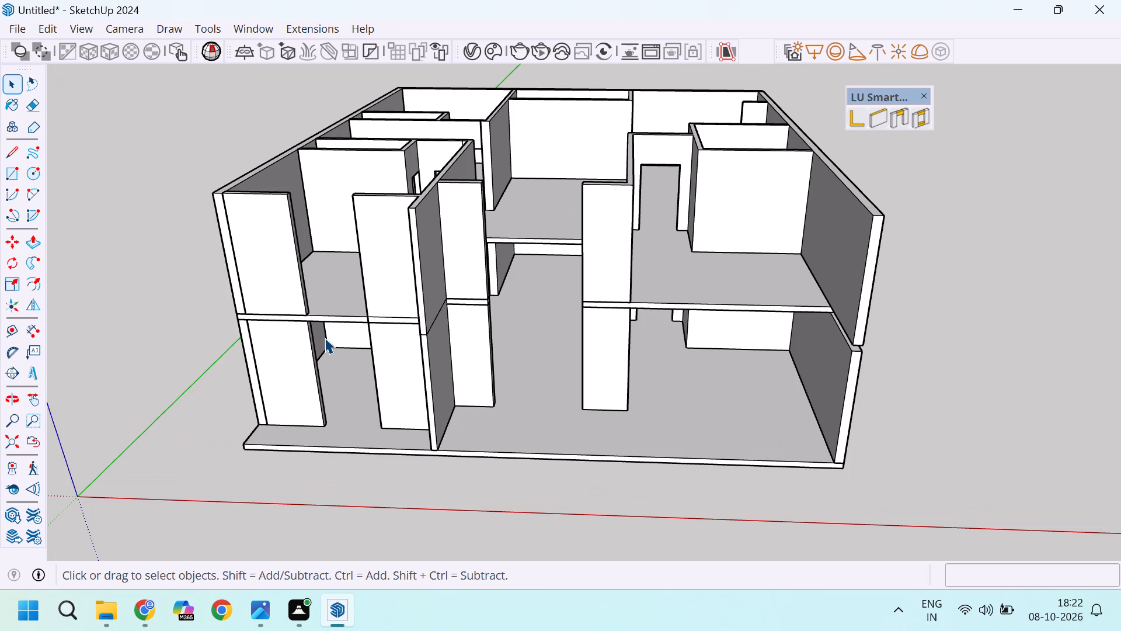
{"action": "scroll", "coordinate": [321, 342], "scroll_direction": "down", "scroll_amount": 3}
{"action": "middle_click_drag", "start_coordinate": [298, 351], "coordinate": [321, 352]}
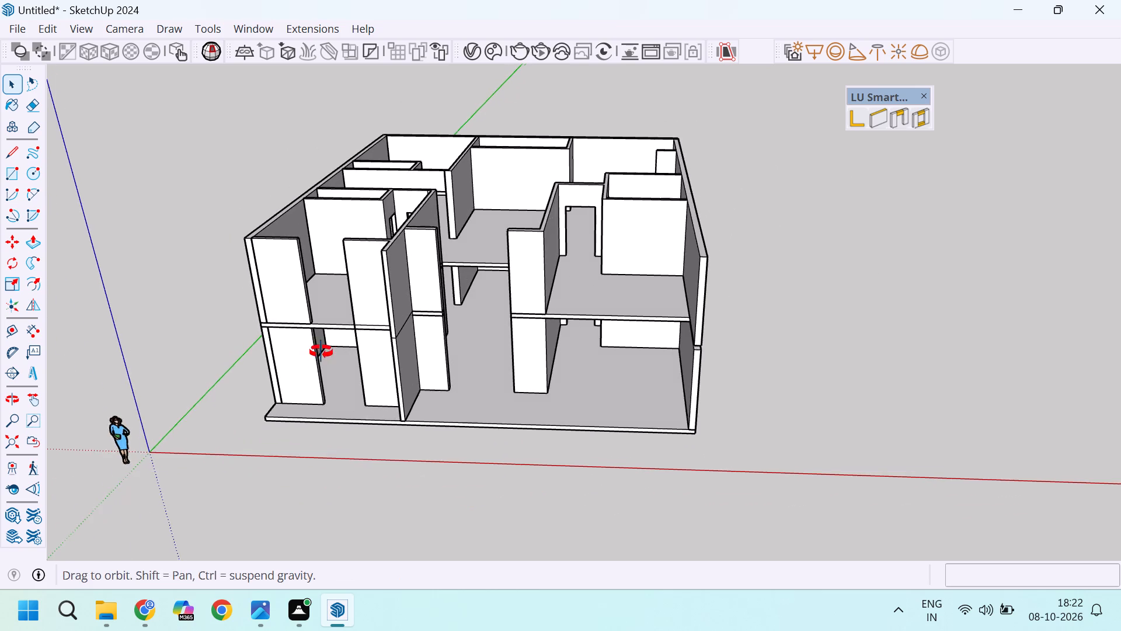
{"action": "middle_click_drag", "start_coordinate": [321, 352], "coordinate": [421, 334]}
{"action": "scroll", "coordinate": [447, 312], "scroll_direction": "down", "scroll_amount": 5}
{"action": "scroll", "coordinate": [535, 334], "scroll_direction": "up", "scroll_amount": 5}
{"action": "middle_click_drag", "start_coordinate": [508, 335], "coordinate": [422, 311]}
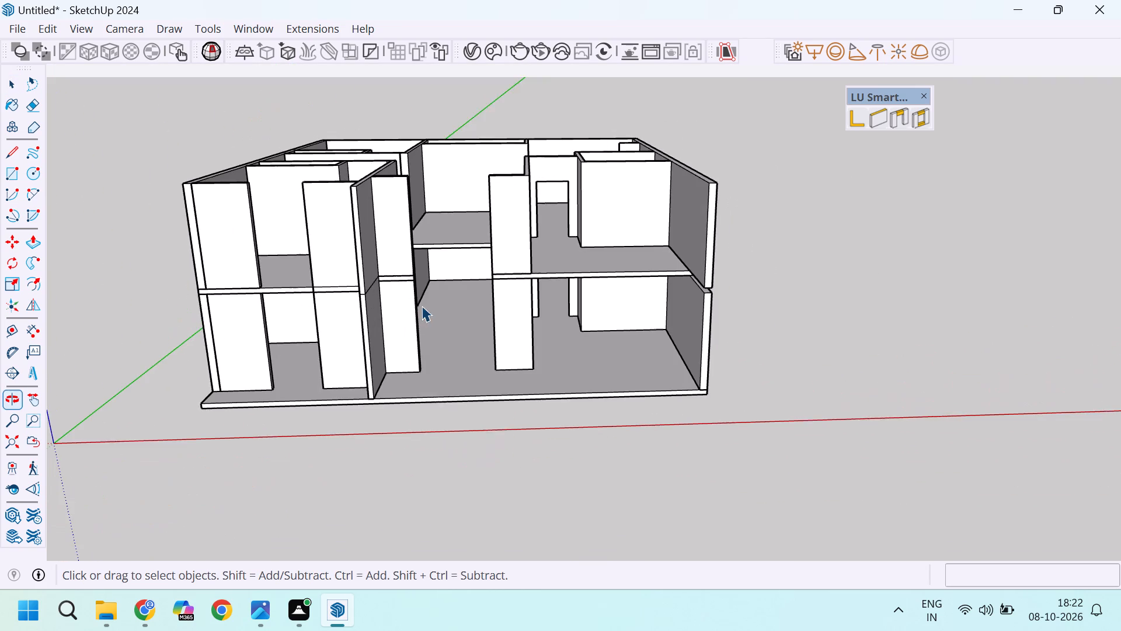
Open 3D Warehouse and search its models for "door window".
{"action": "left_click", "coordinate": [255, 30]}
{"action": "left_click", "coordinate": [314, 172]}
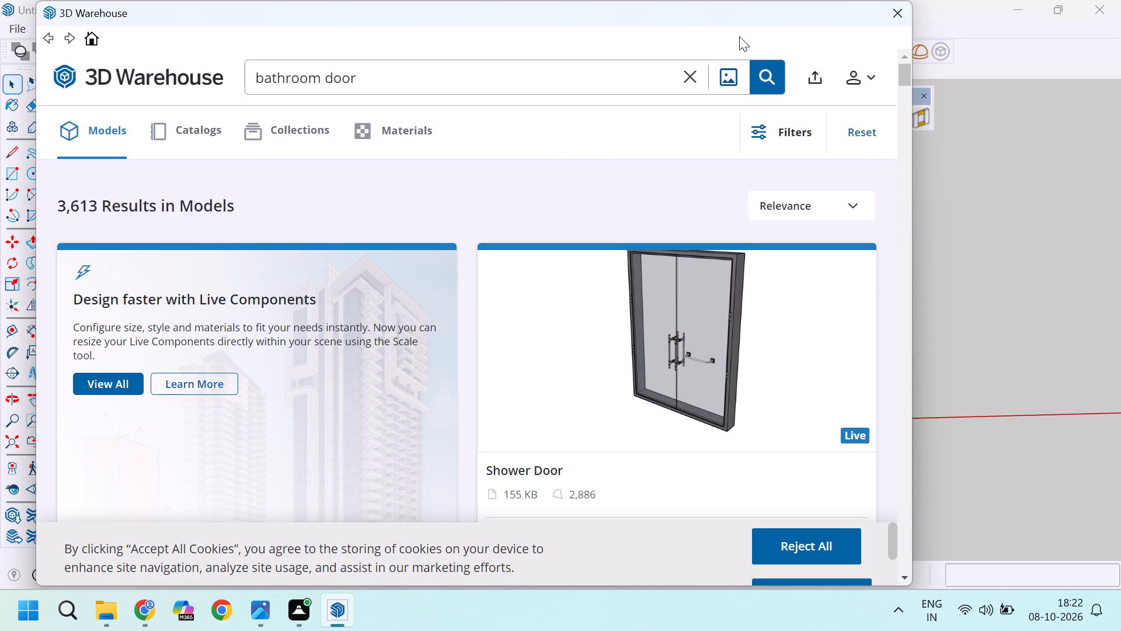
{"action": "left_click", "coordinate": [688, 80]}
{"action": "left_click", "coordinate": [297, 70]}
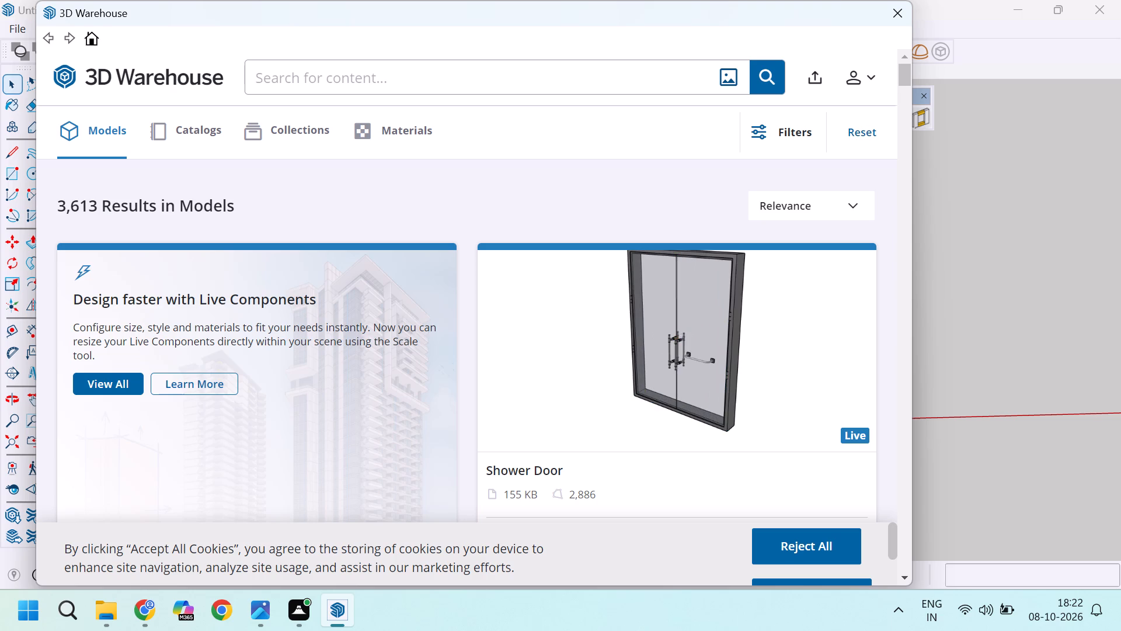
{"action": "type", "text": "door window"}
{"action": "key", "text": "Return"}
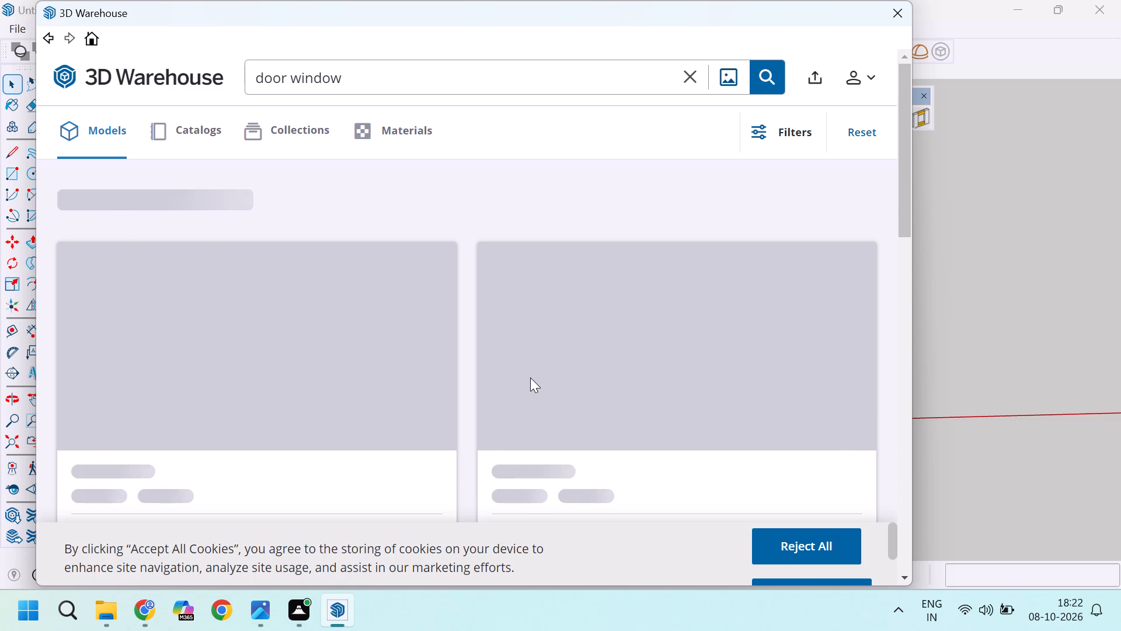
Look through the "door window" models for a combined door and window unit that suits the house.
{"action": "scroll", "coordinate": [506, 331], "scroll_direction": "down", "scroll_amount": 3}
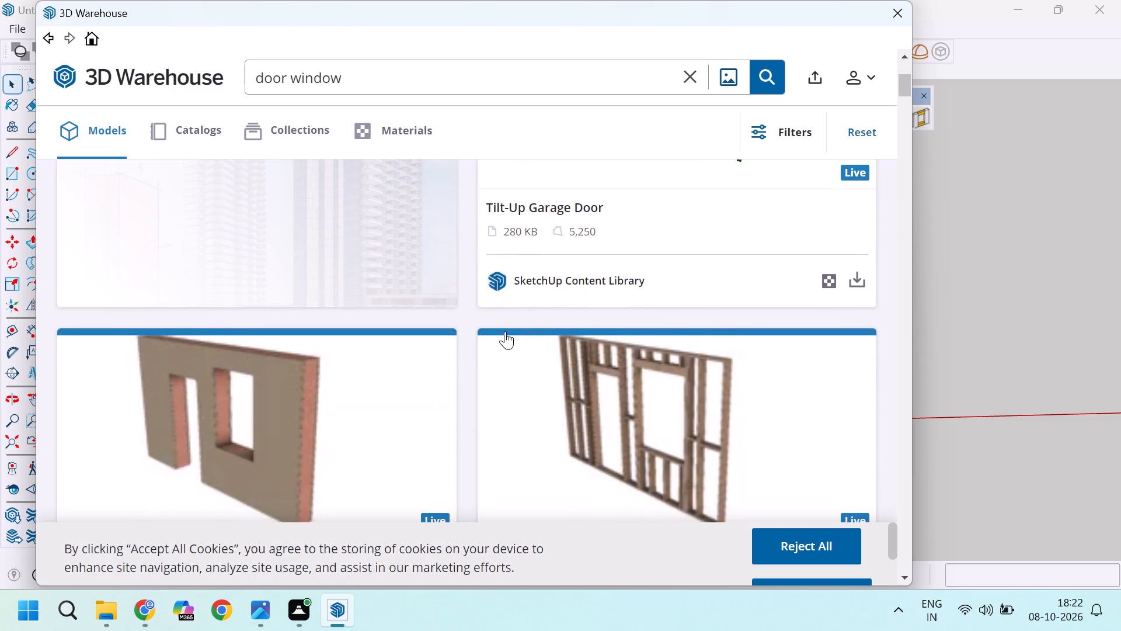
{"action": "scroll", "coordinate": [505, 331], "scroll_direction": "down", "scroll_amount": 3}
{"action": "scroll", "coordinate": [500, 339], "scroll_direction": "up", "scroll_amount": 1}
{"action": "scroll", "coordinate": [409, 316], "scroll_direction": "down", "scroll_amount": 8}
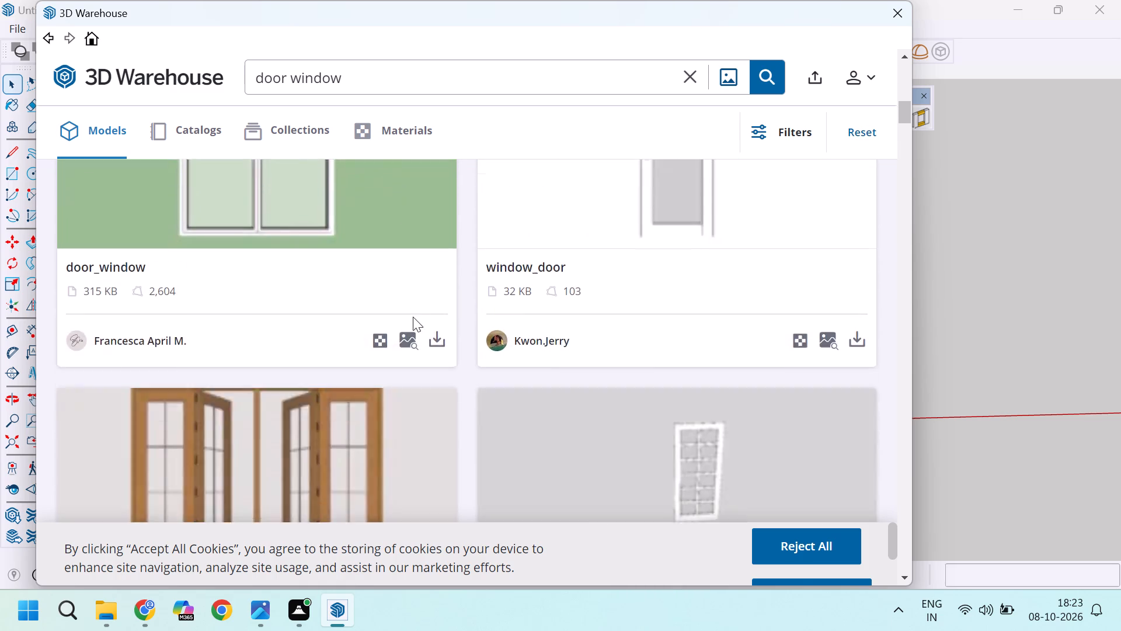
{"action": "scroll", "coordinate": [413, 317], "scroll_direction": "down", "scroll_amount": 2}
{"action": "scroll", "coordinate": [414, 317], "scroll_direction": "up", "scroll_amount": 1}
{"action": "scroll", "coordinate": [414, 317], "scroll_direction": "down", "scroll_amount": 2}
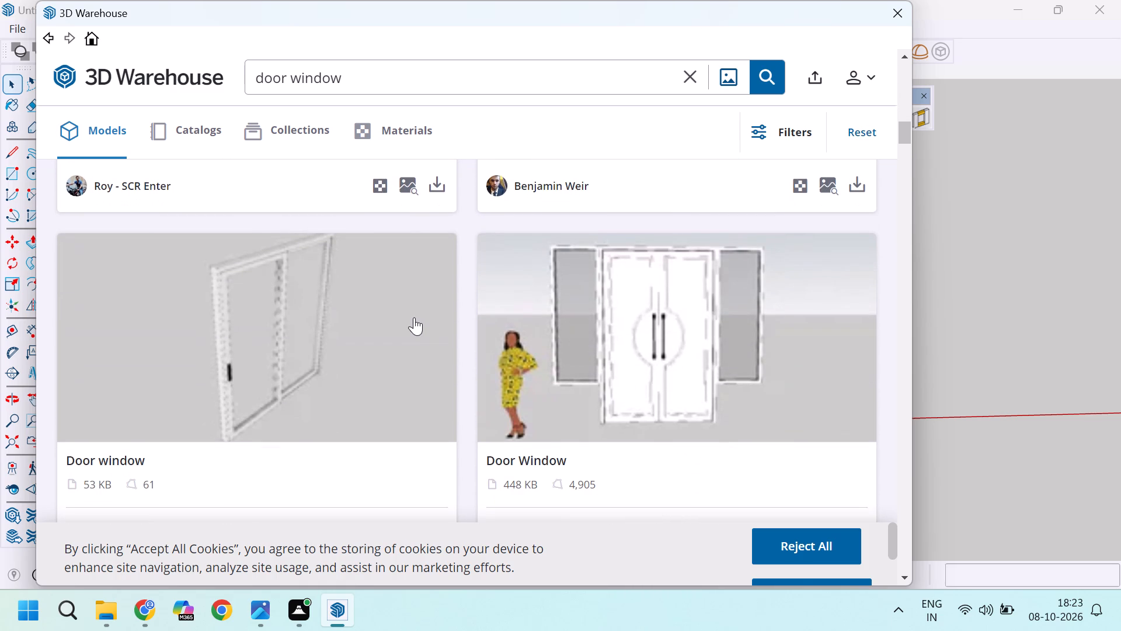
{"action": "scroll", "coordinate": [414, 317], "scroll_direction": "down", "scroll_amount": 4}
{"action": "scroll", "coordinate": [414, 317], "scroll_direction": "up", "scroll_amount": 3}
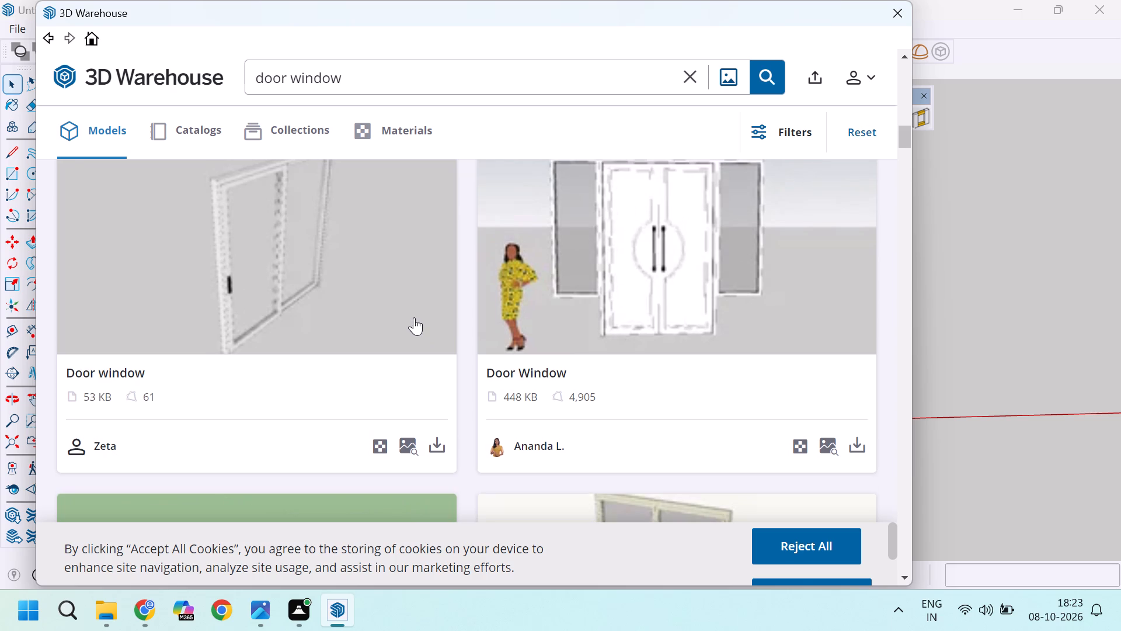
{"action": "scroll", "coordinate": [414, 317], "scroll_direction": "down", "scroll_amount": 8}
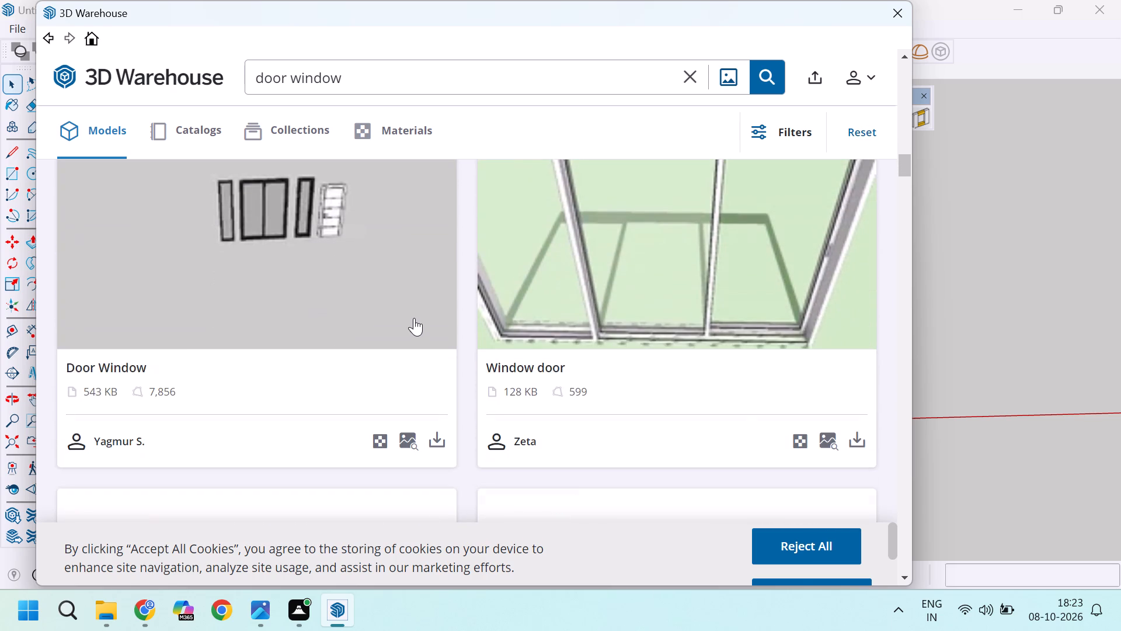
{"action": "scroll", "coordinate": [414, 318], "scroll_direction": "down", "scroll_amount": 3}
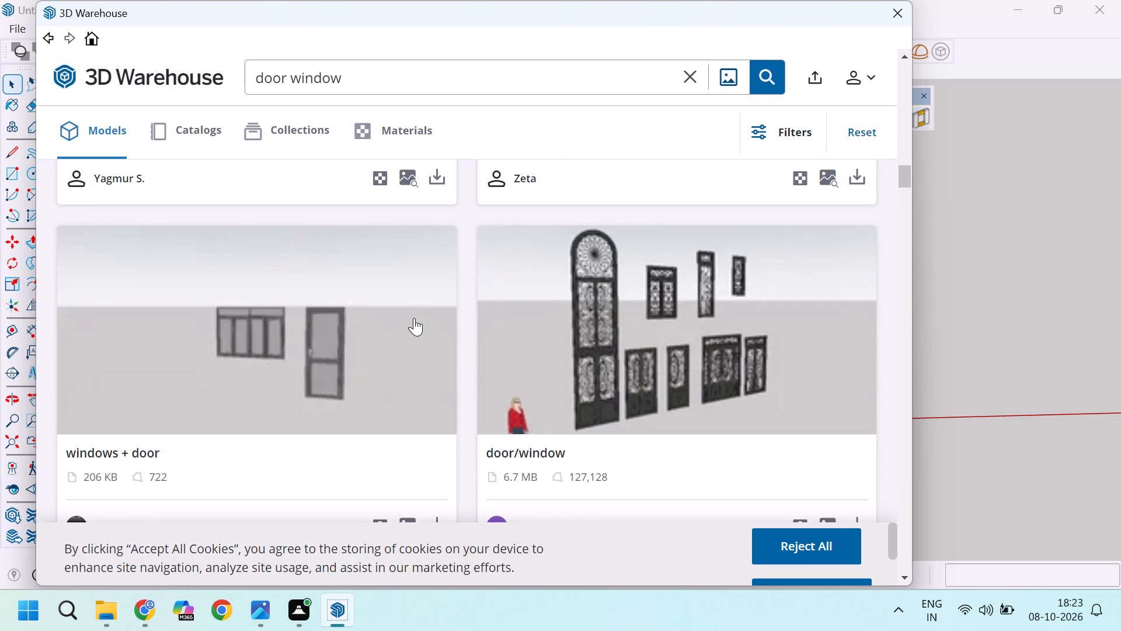
{"action": "scroll", "coordinate": [414, 318], "scroll_direction": "down", "scroll_amount": 7}
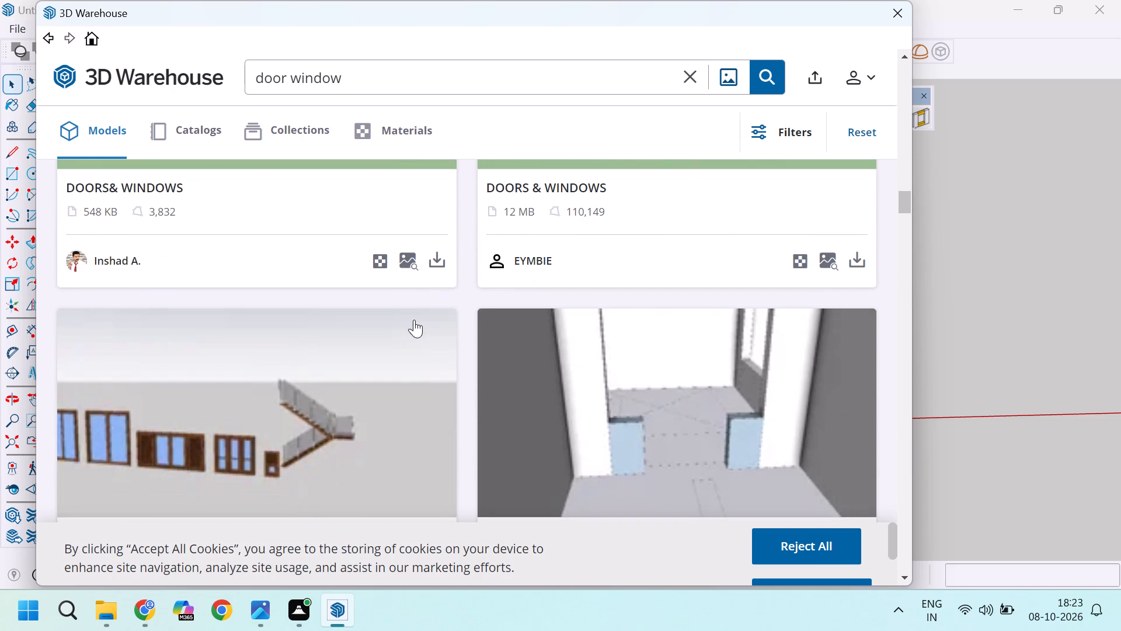
{"action": "scroll", "coordinate": [414, 320], "scroll_direction": "down", "scroll_amount": 9}
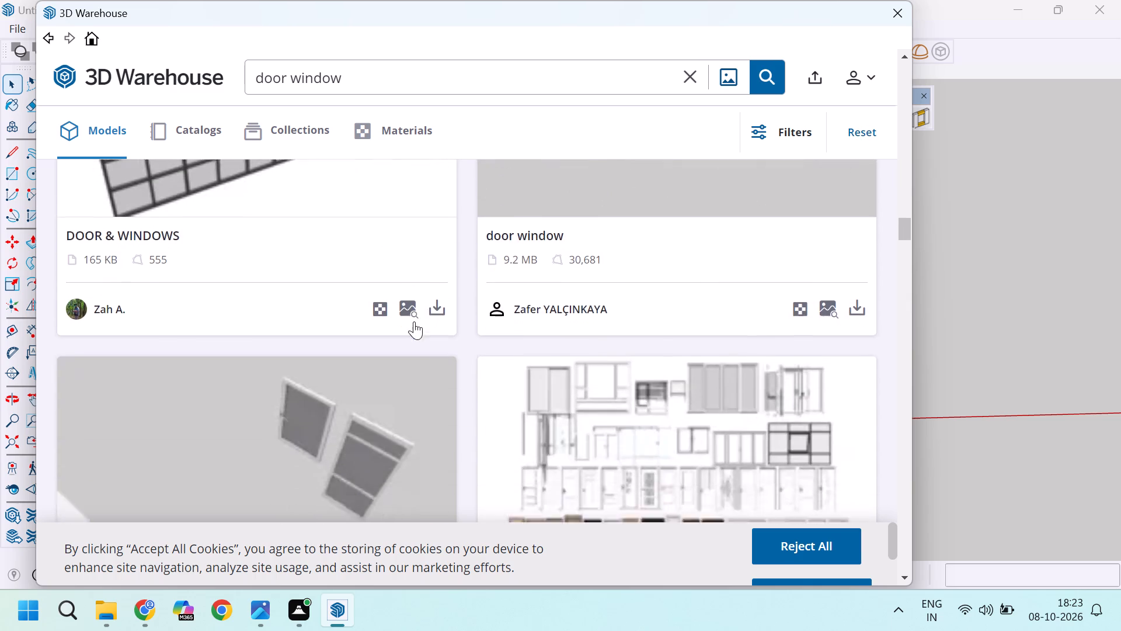
{"action": "scroll", "coordinate": [414, 321], "scroll_direction": "down", "scroll_amount": 11}
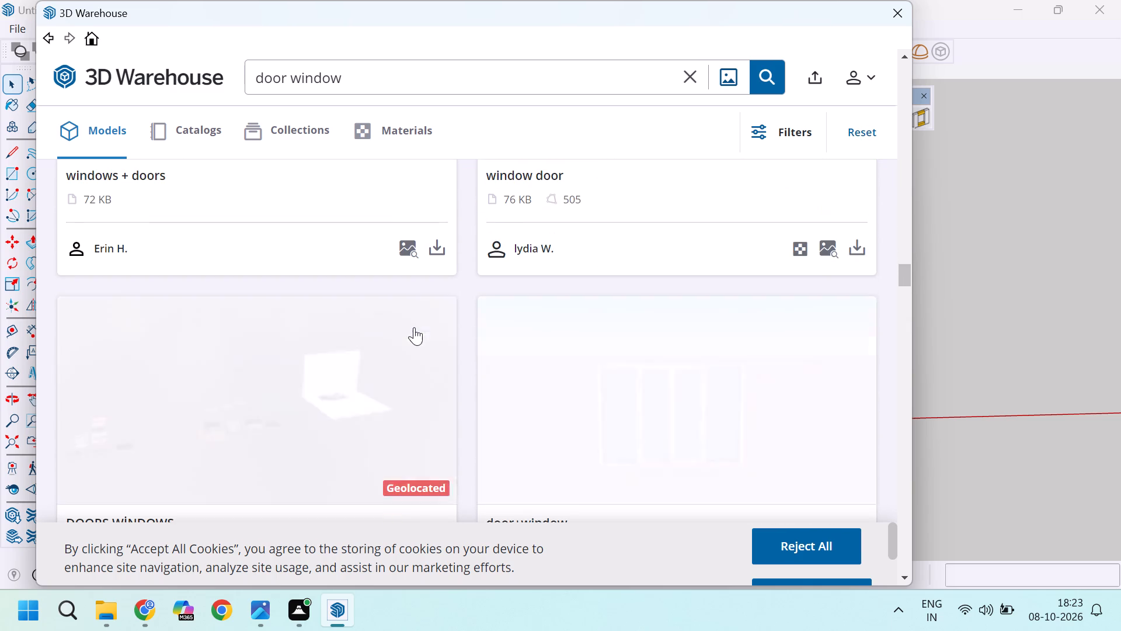
{"action": "scroll", "coordinate": [414, 327], "scroll_direction": "down", "scroll_amount": 2}
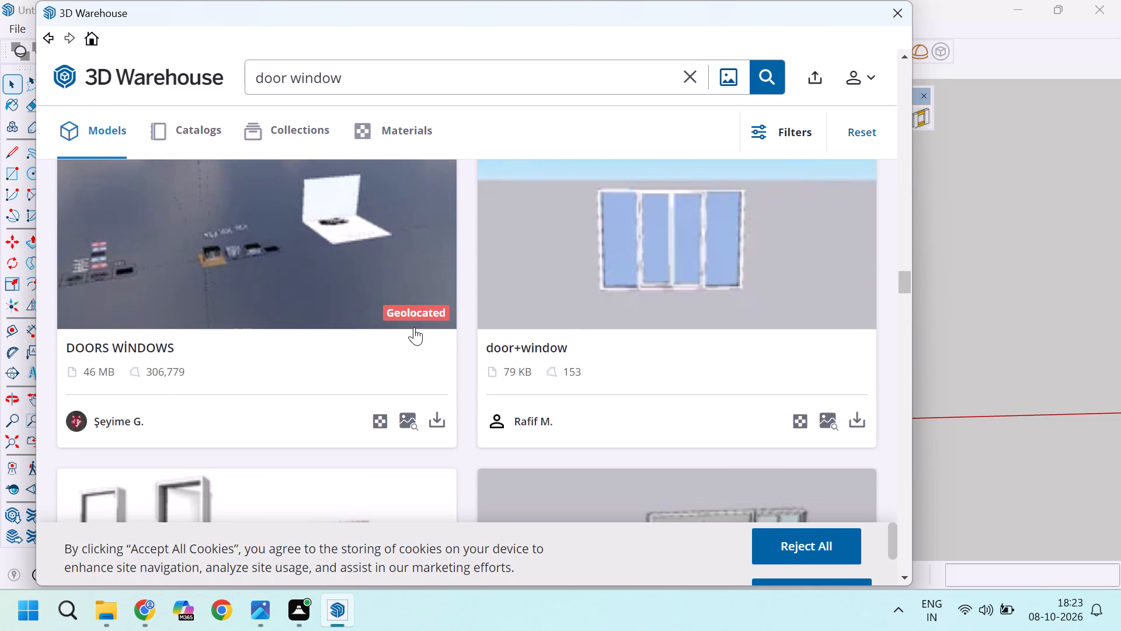
{"action": "scroll", "coordinate": [414, 327], "scroll_direction": "down", "scroll_amount": 5}
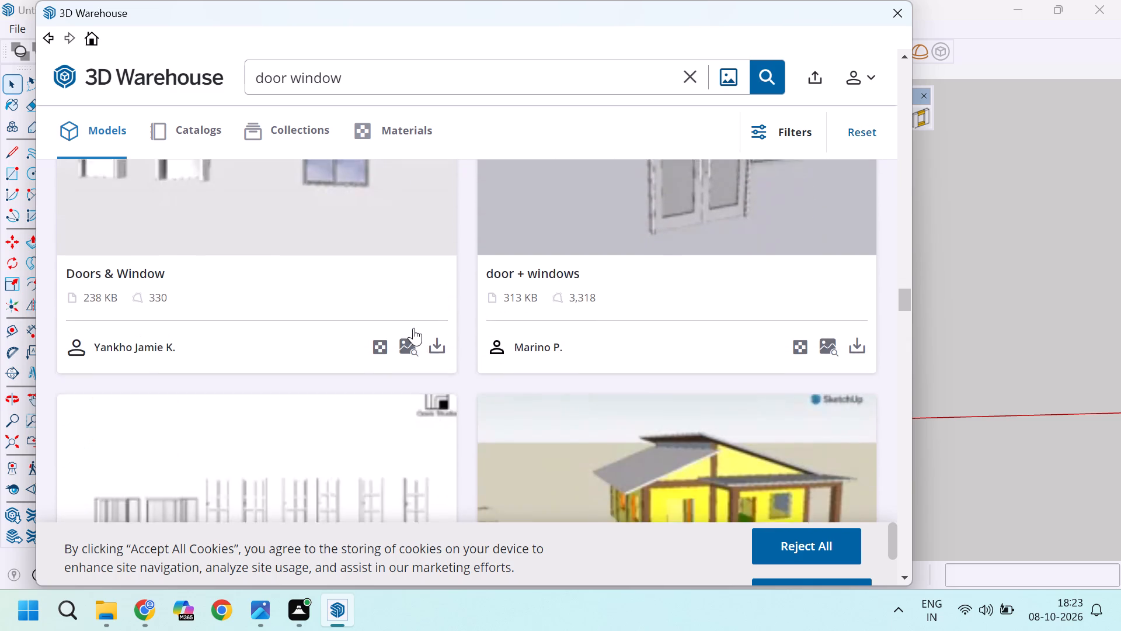
{"action": "scroll", "coordinate": [413, 328], "scroll_direction": "down", "scroll_amount": 6}
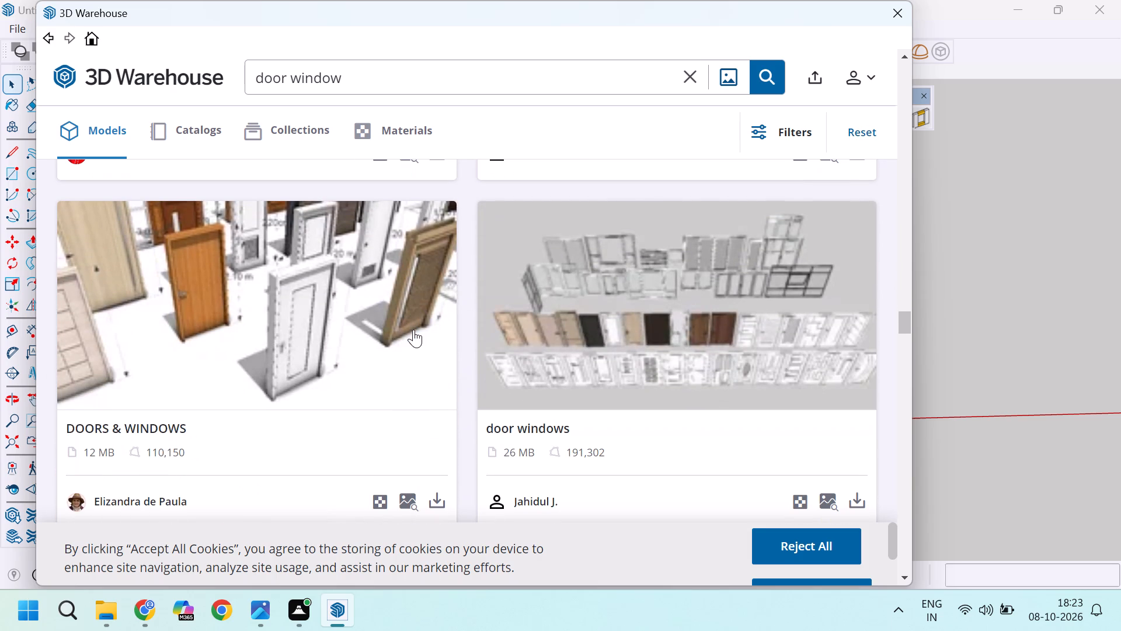
{"action": "scroll", "coordinate": [413, 330], "scroll_direction": "down", "scroll_amount": 1}
{"action": "scroll", "coordinate": [413, 330], "scroll_direction": "up", "scroll_amount": 1}
{"action": "scroll", "coordinate": [413, 330], "scroll_direction": "down", "scroll_amount": 6}
{"action": "scroll", "coordinate": [413, 339], "scroll_direction": "up", "scroll_amount": 1}
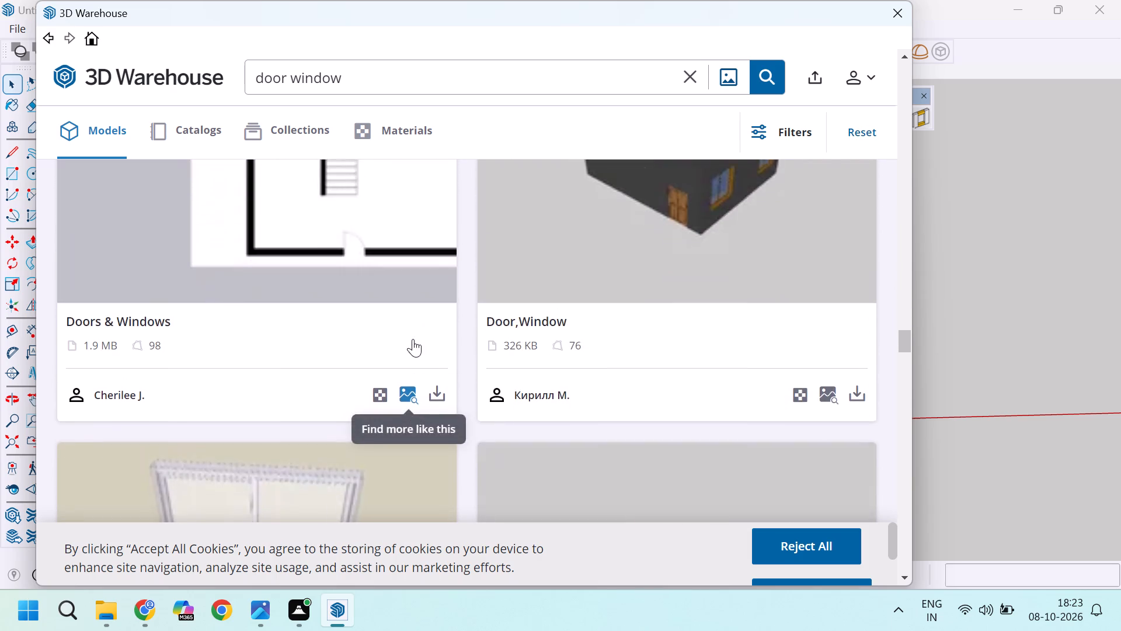
{"action": "scroll", "coordinate": [413, 339], "scroll_direction": "up", "scroll_amount": 3}
{"action": "scroll", "coordinate": [412, 341], "scroll_direction": "down", "scroll_amount": 7}
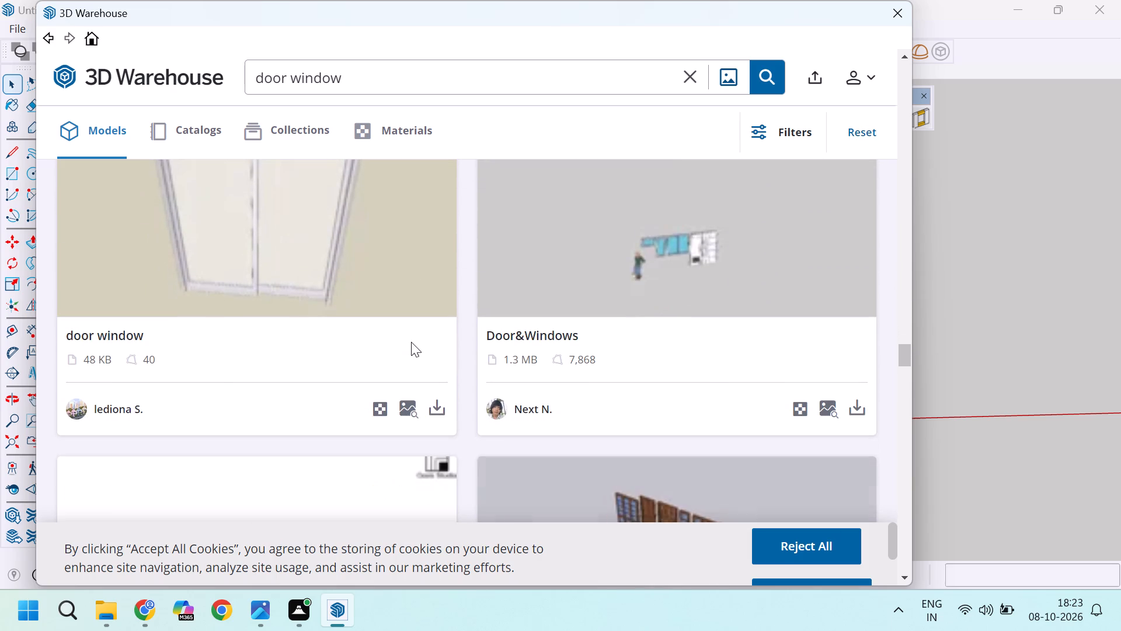
{"action": "scroll", "coordinate": [411, 342], "scroll_direction": "up", "scroll_amount": 1}
{"action": "scroll", "coordinate": [411, 342], "scroll_direction": "down", "scroll_amount": 4}
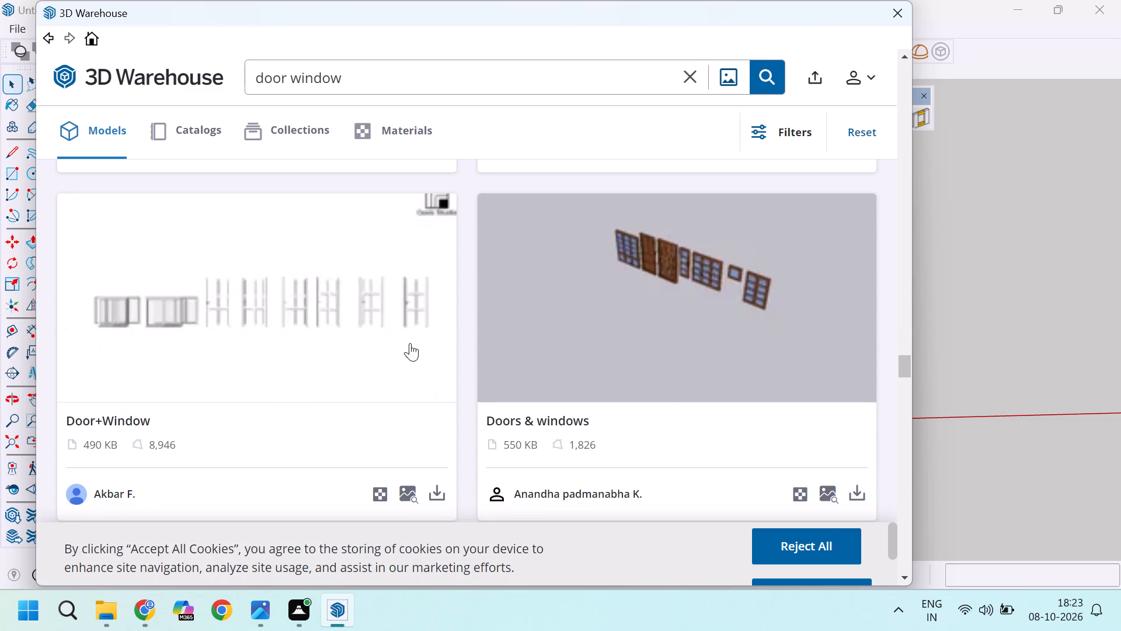
{"action": "scroll", "coordinate": [410, 343], "scroll_direction": "down", "scroll_amount": 9}
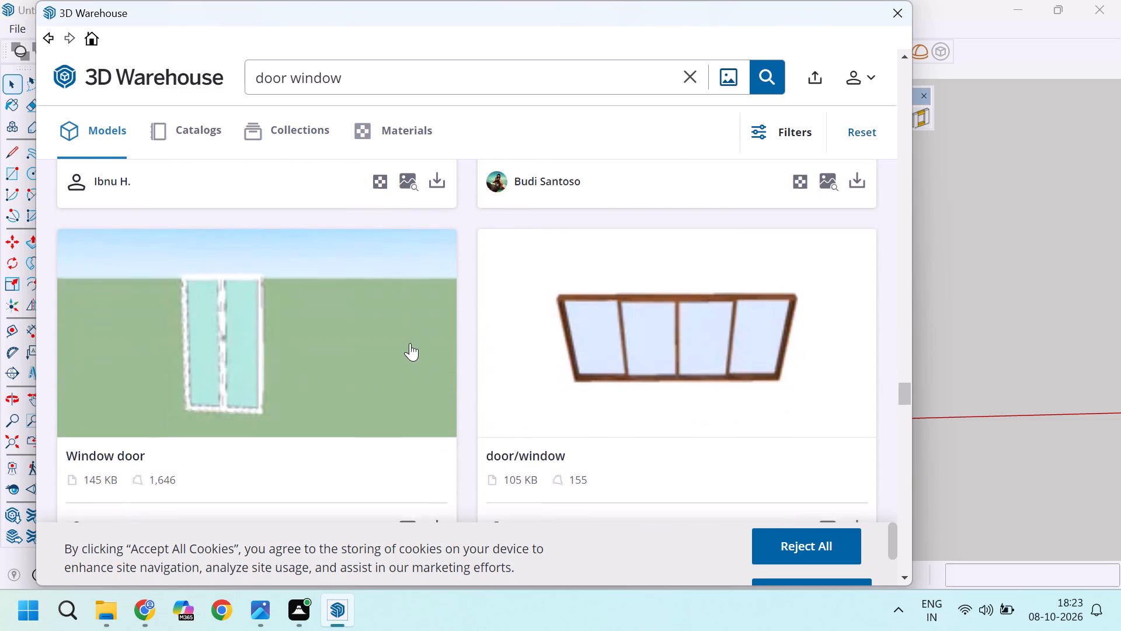
{"action": "scroll", "coordinate": [410, 343], "scroll_direction": "down", "scroll_amount": 8}
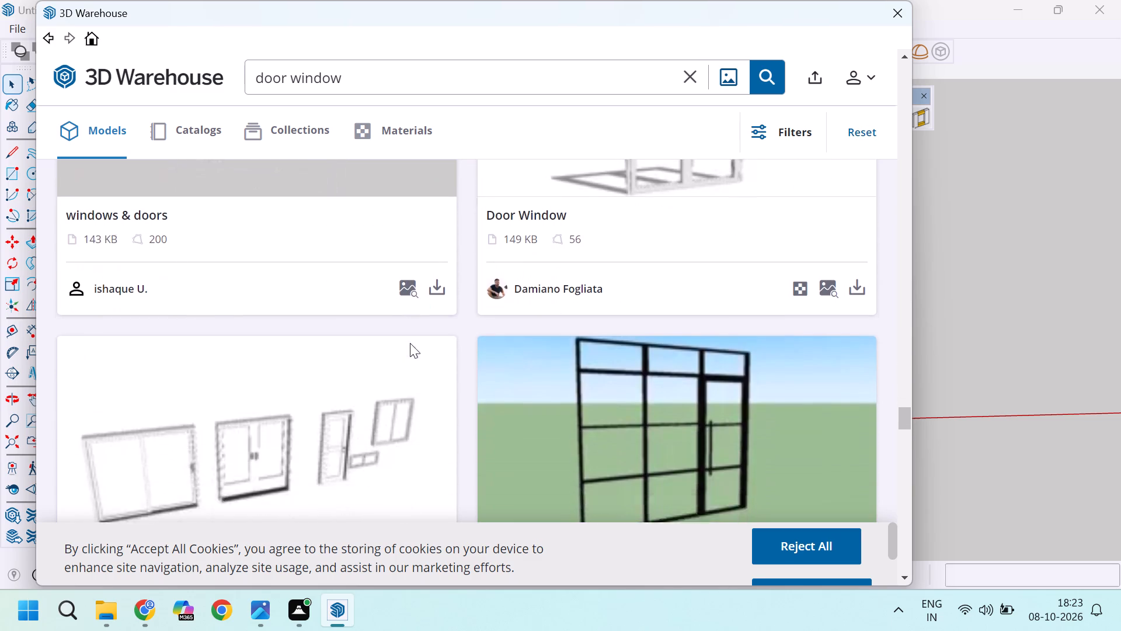
{"action": "scroll", "coordinate": [410, 343], "scroll_direction": "down", "scroll_amount": 1}
{"action": "scroll", "coordinate": [410, 343], "scroll_direction": "up", "scroll_amount": 1}
{"action": "scroll", "coordinate": [410, 343], "scroll_direction": "down", "scroll_amount": 8}
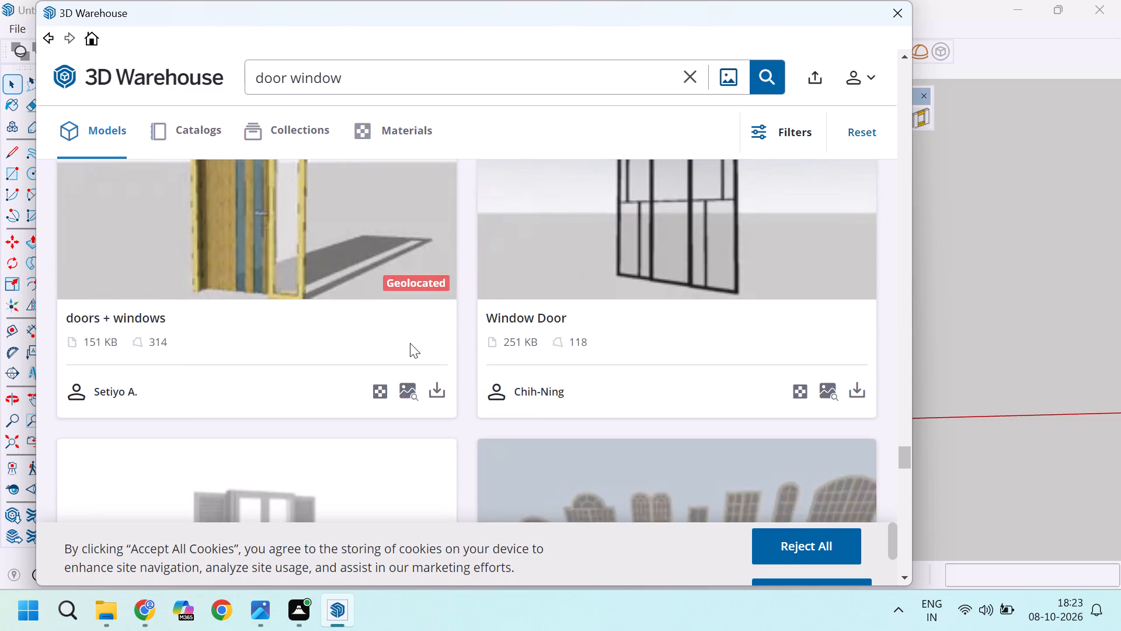
{"action": "scroll", "coordinate": [410, 343], "scroll_direction": "up", "scroll_amount": 2}
{"action": "scroll", "coordinate": [410, 343], "scroll_direction": "down", "scroll_amount": 6}
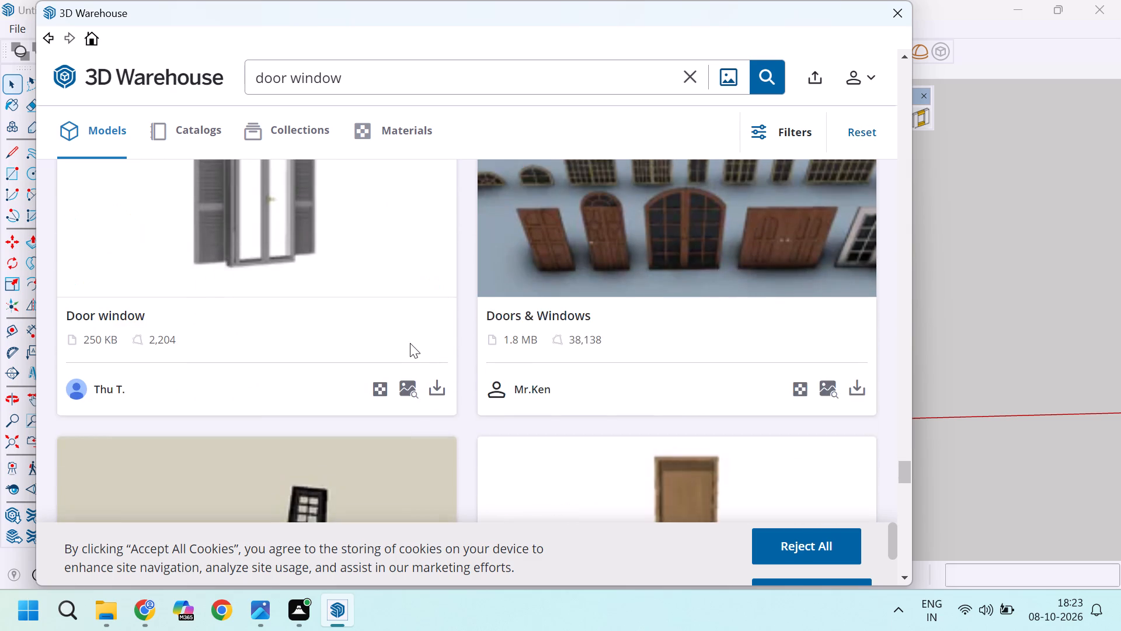
{"action": "scroll", "coordinate": [410, 343], "scroll_direction": "down", "scroll_amount": 20}
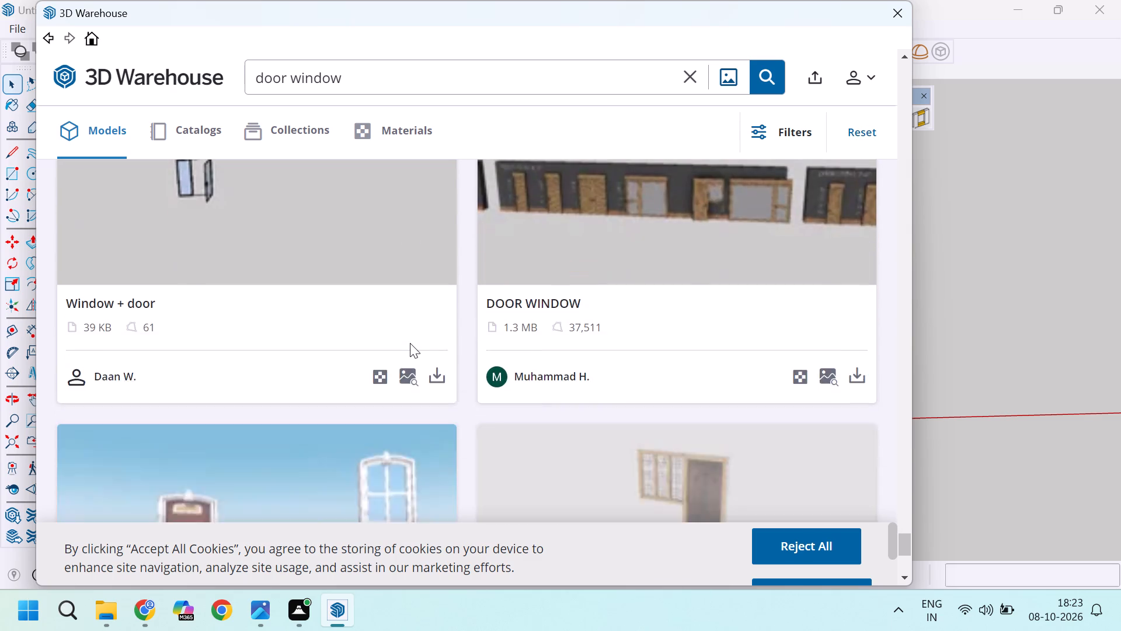
{"action": "scroll", "coordinate": [410, 343], "scroll_direction": "down", "scroll_amount": 6}
{"action": "scroll", "coordinate": [410, 350], "scroll_direction": "up", "scroll_amount": 3}
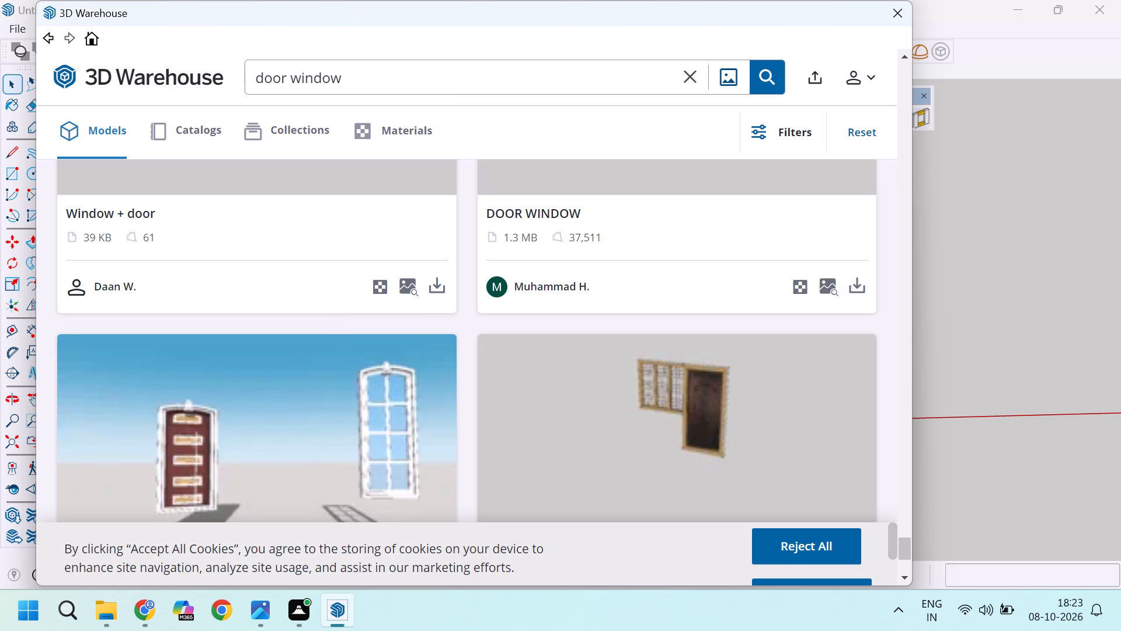
Refine the 3D Warehouse model search to "door window entrance".
{"action": "left_click", "coordinate": [396, 79]}
{"action": "key", "text": "space"}
{"action": "type", "text": "e"}
{"action": "type", "text": "ntrance"}
{"action": "key", "text": "Return"}
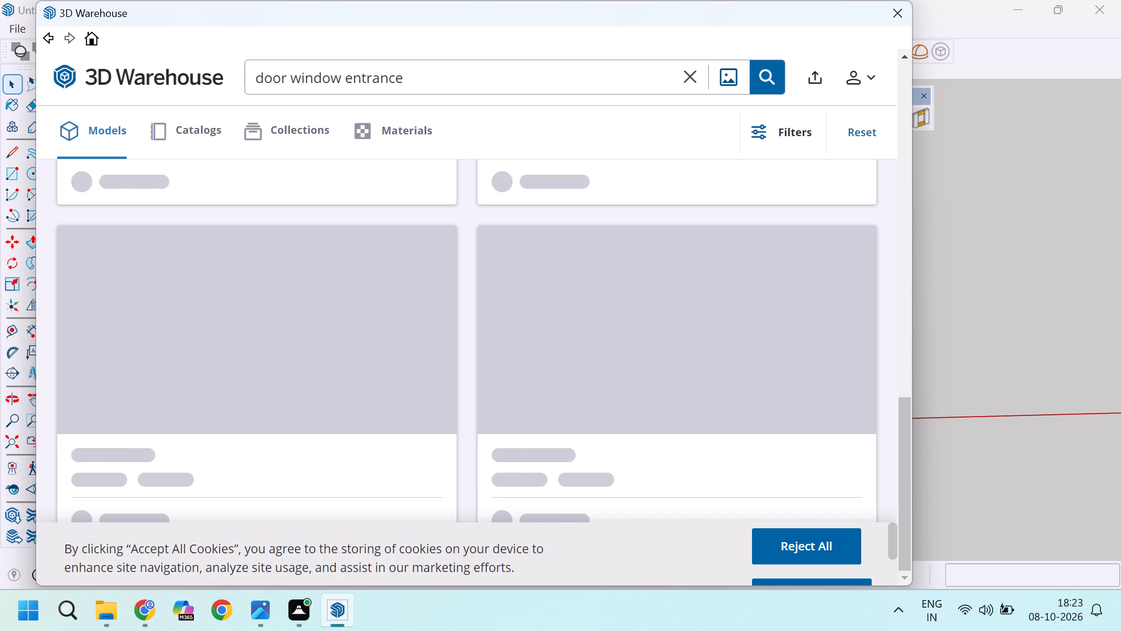
Look through the "door window entrance" models from the top of the list for an entrance door with windows that suits the house.
{"action": "scroll", "coordinate": [443, 298], "scroll_direction": "up", "scroll_amount": 5}
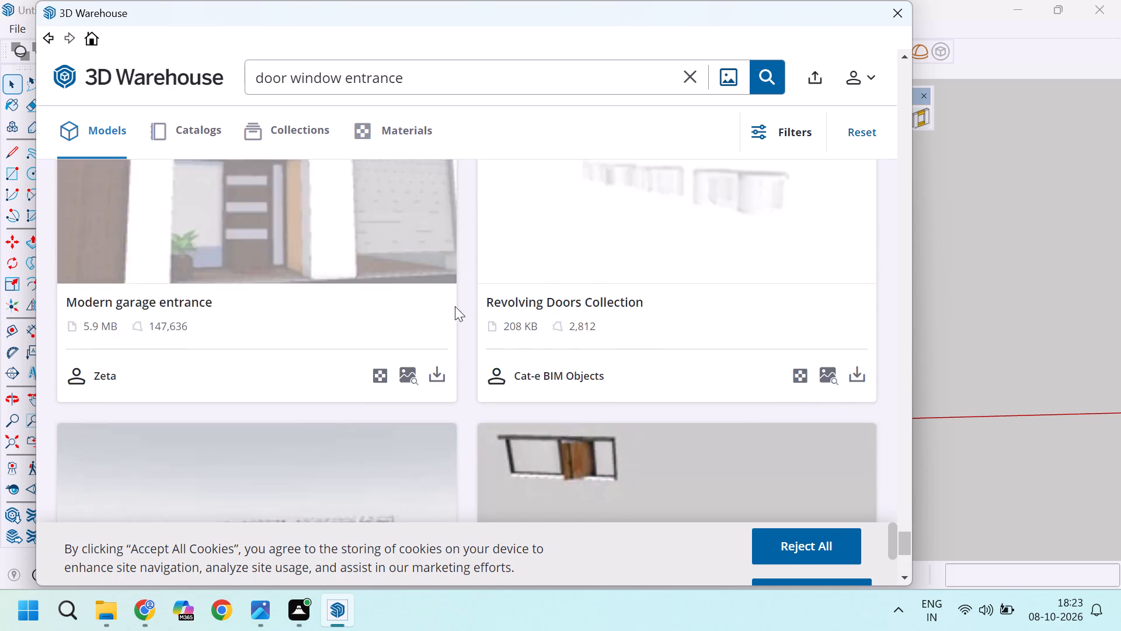
{"action": "scroll", "coordinate": [455, 306], "scroll_direction": "up", "scroll_amount": 20}
{"action": "scroll", "coordinate": [455, 306], "scroll_direction": "up", "scroll_amount": 20}
{"action": "scroll", "coordinate": [455, 306], "scroll_direction": "up", "scroll_amount": 5}
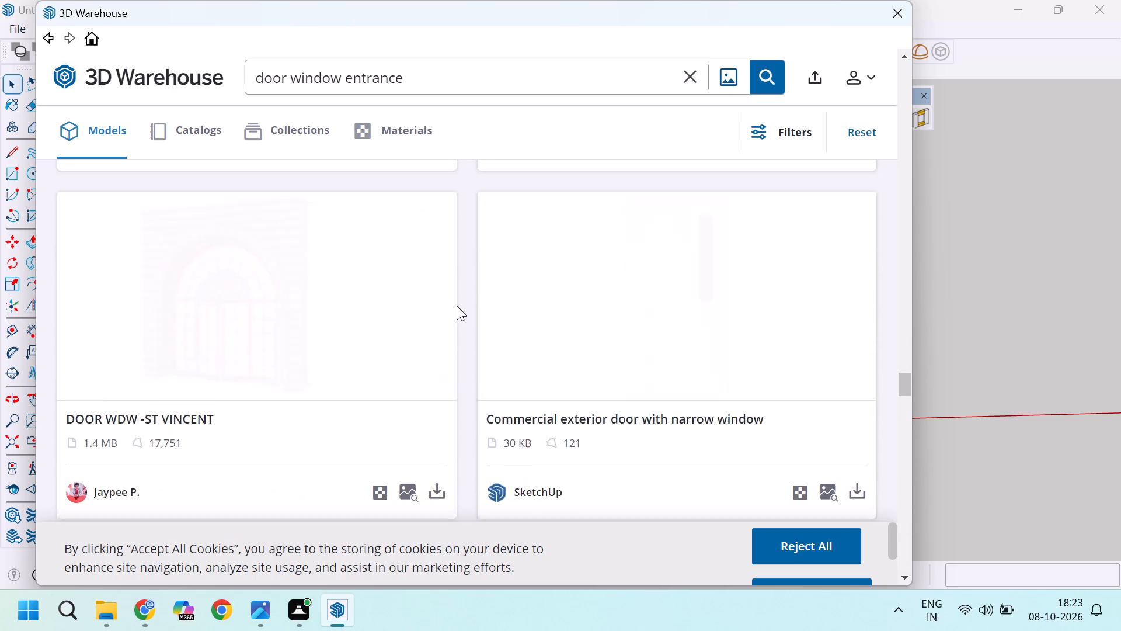
{"action": "scroll", "coordinate": [457, 306], "scroll_direction": "up", "scroll_amount": 20}
{"action": "scroll", "coordinate": [457, 306], "scroll_direction": "up", "scroll_amount": 20}
{"action": "scroll", "coordinate": [457, 306], "scroll_direction": "up", "scroll_amount": 5}
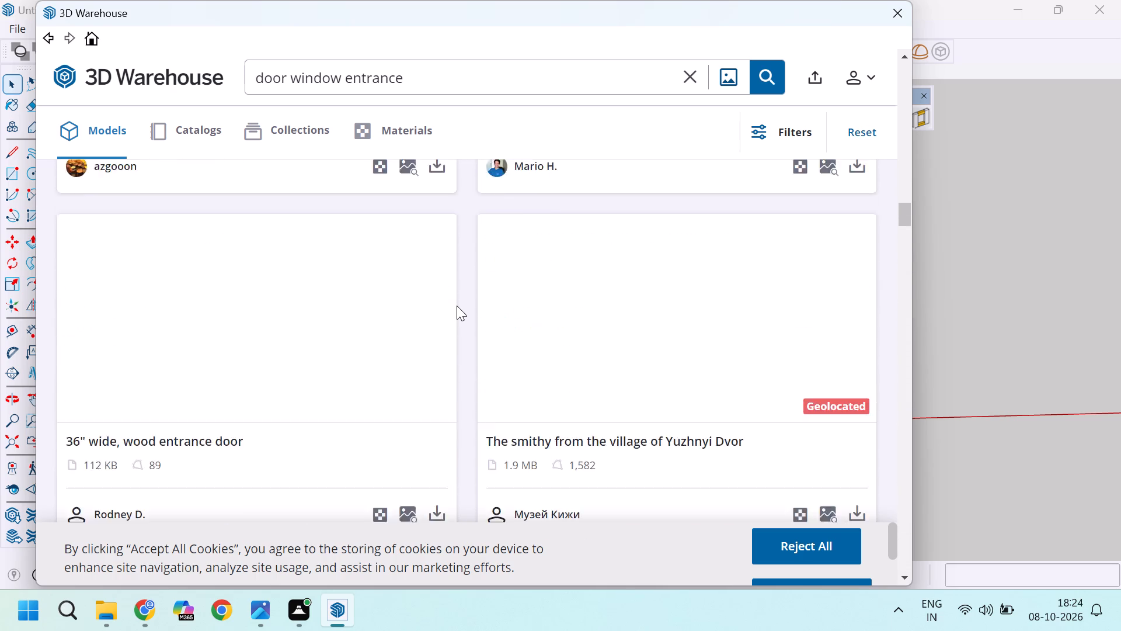
{"action": "scroll", "coordinate": [457, 306], "scroll_direction": "up", "scroll_amount": 18}
{"action": "scroll", "coordinate": [457, 306], "scroll_direction": "up", "scroll_amount": 18}
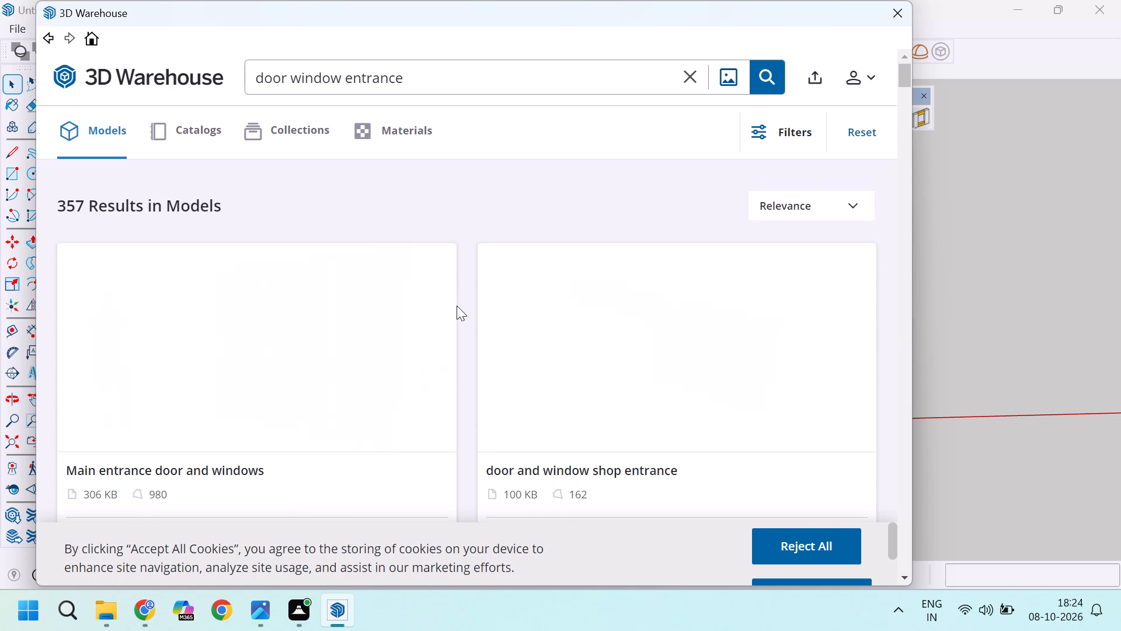
{"action": "scroll", "coordinate": [457, 306], "scroll_direction": "up", "scroll_amount": 11}
{"action": "scroll", "coordinate": [457, 306], "scroll_direction": "down", "scroll_amount": 5}
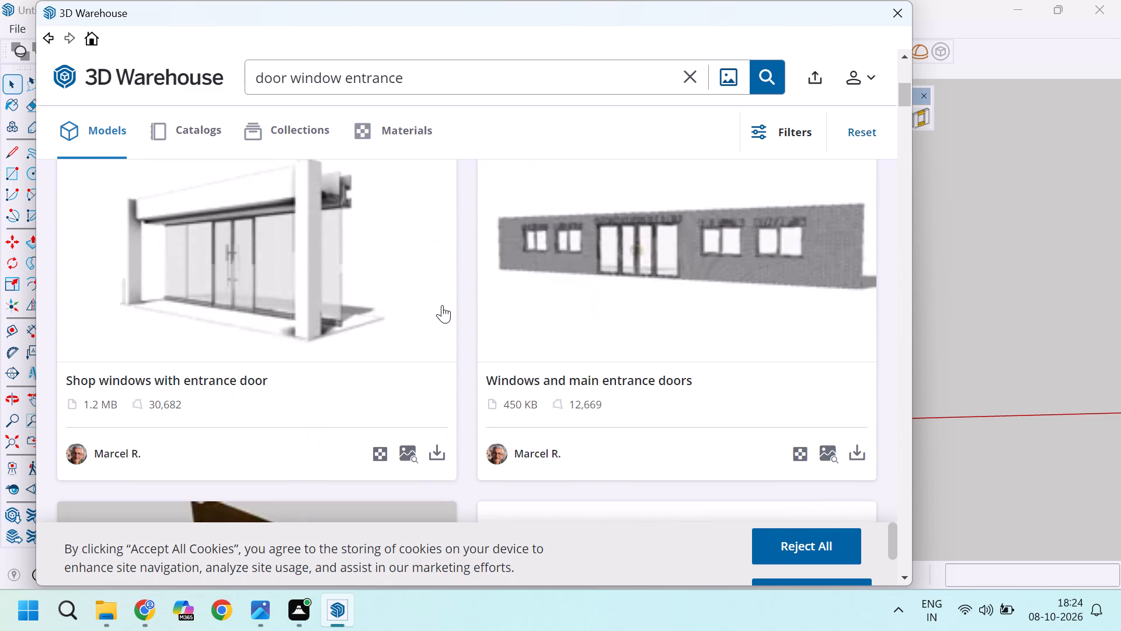
{"action": "scroll", "coordinate": [375, 310], "scroll_direction": "down", "scroll_amount": 1}
{"action": "scroll", "coordinate": [375, 310], "scroll_direction": "up", "scroll_amount": 5}
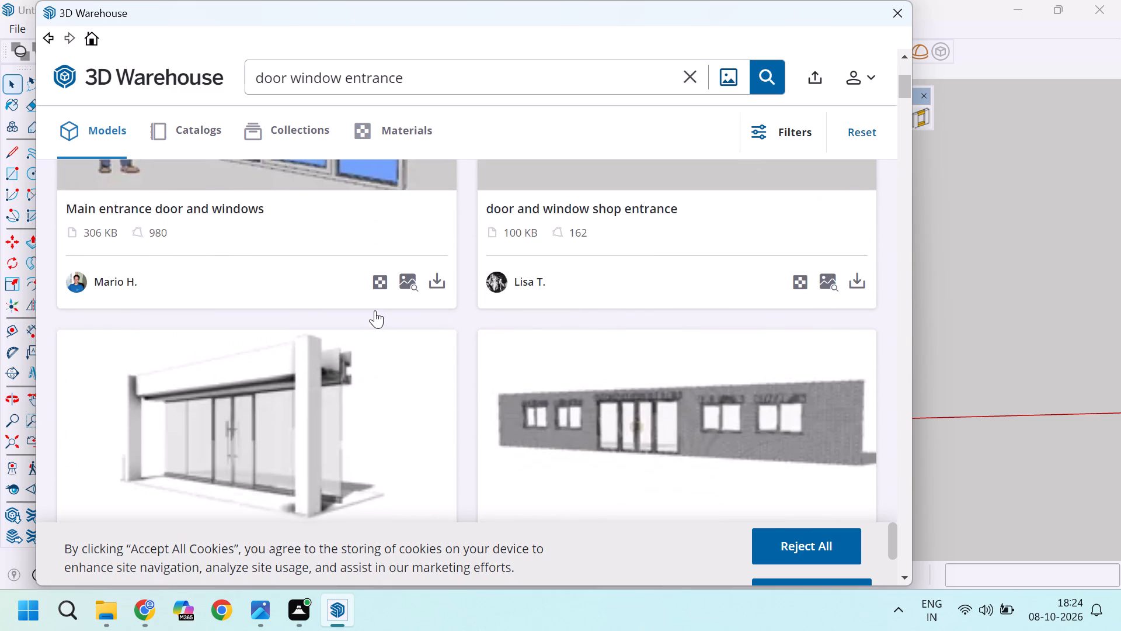
{"action": "scroll", "coordinate": [375, 310], "scroll_direction": "up", "scroll_amount": 3}
{"action": "scroll", "coordinate": [375, 310], "scroll_direction": "down", "scroll_amount": 13}
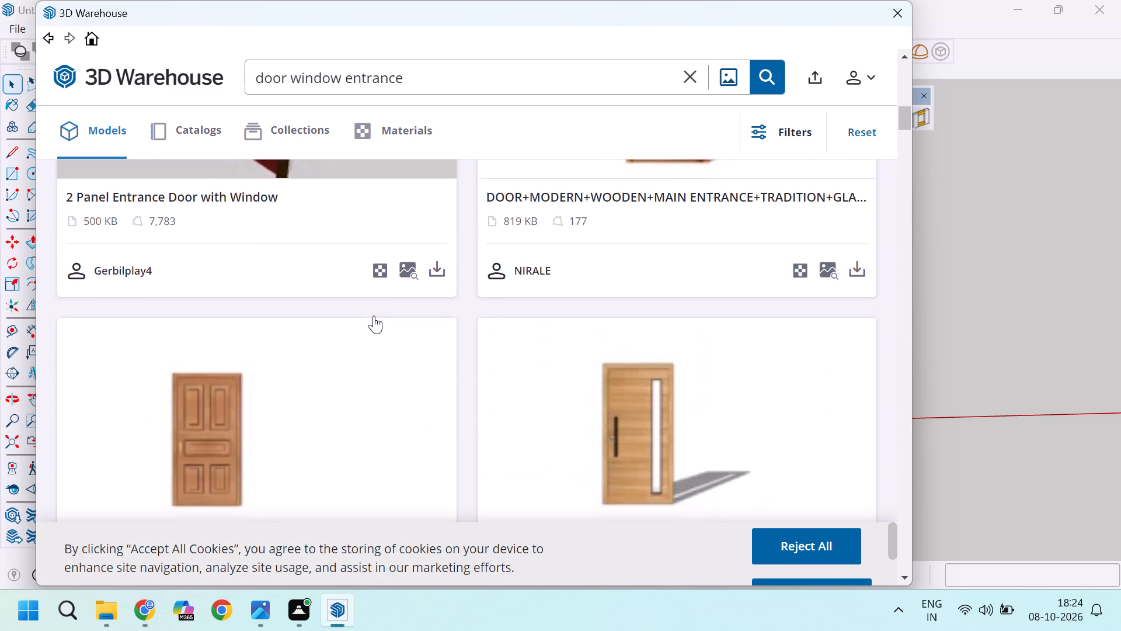
{"action": "scroll", "coordinate": [374, 315], "scroll_direction": "down", "scroll_amount": 10}
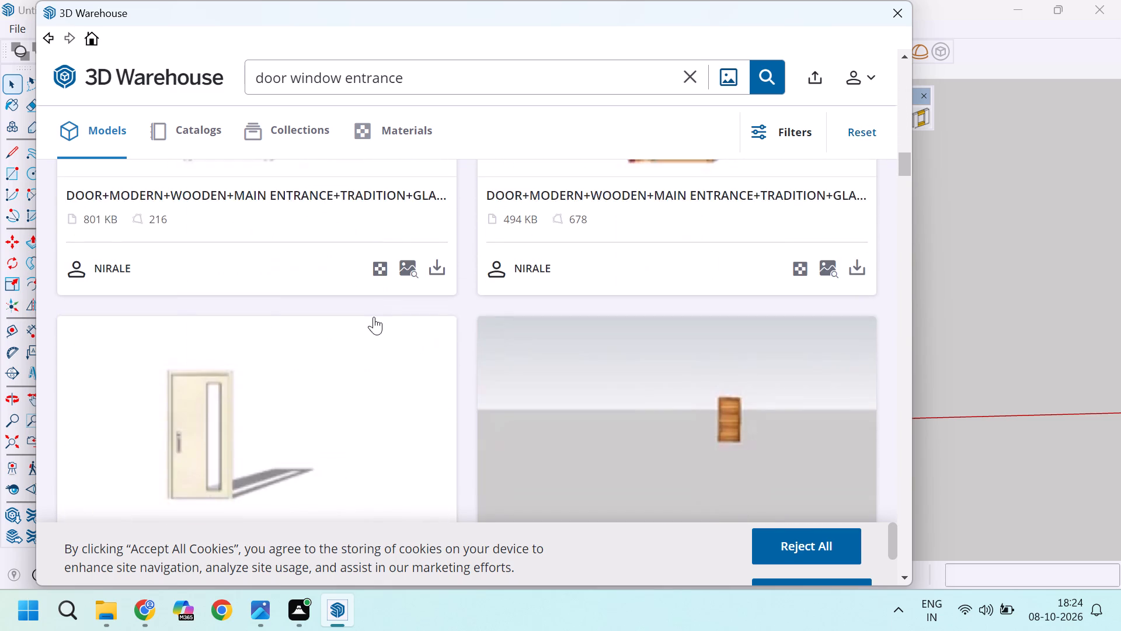
{"action": "scroll", "coordinate": [374, 317], "scroll_direction": "down", "scroll_amount": 14}
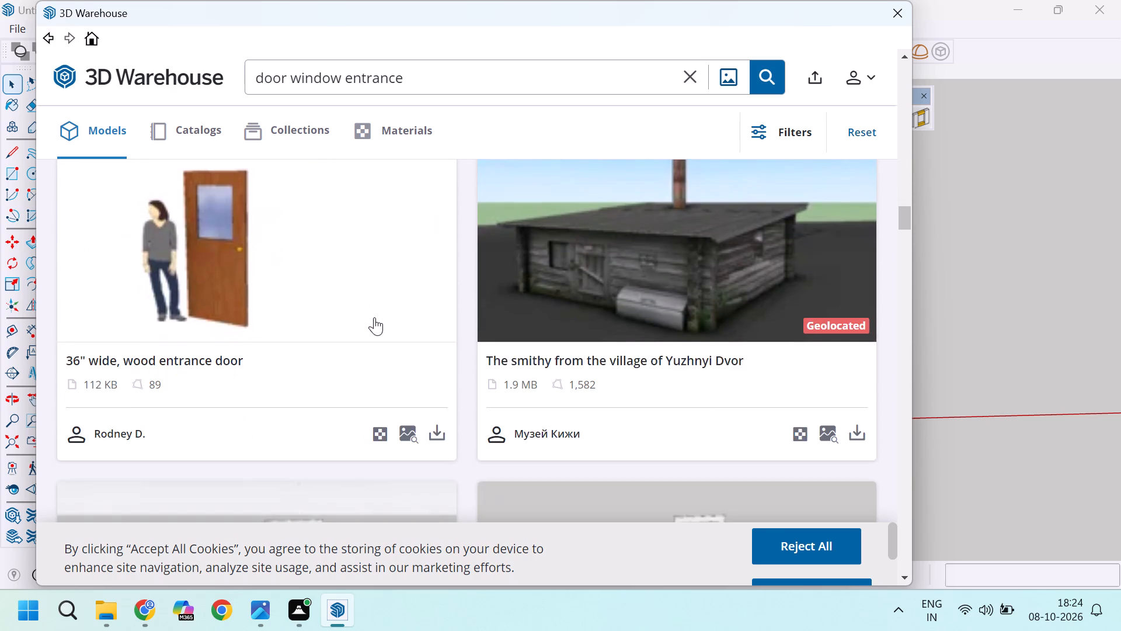
{"action": "scroll", "coordinate": [374, 317], "scroll_direction": "down", "scroll_amount": 10}
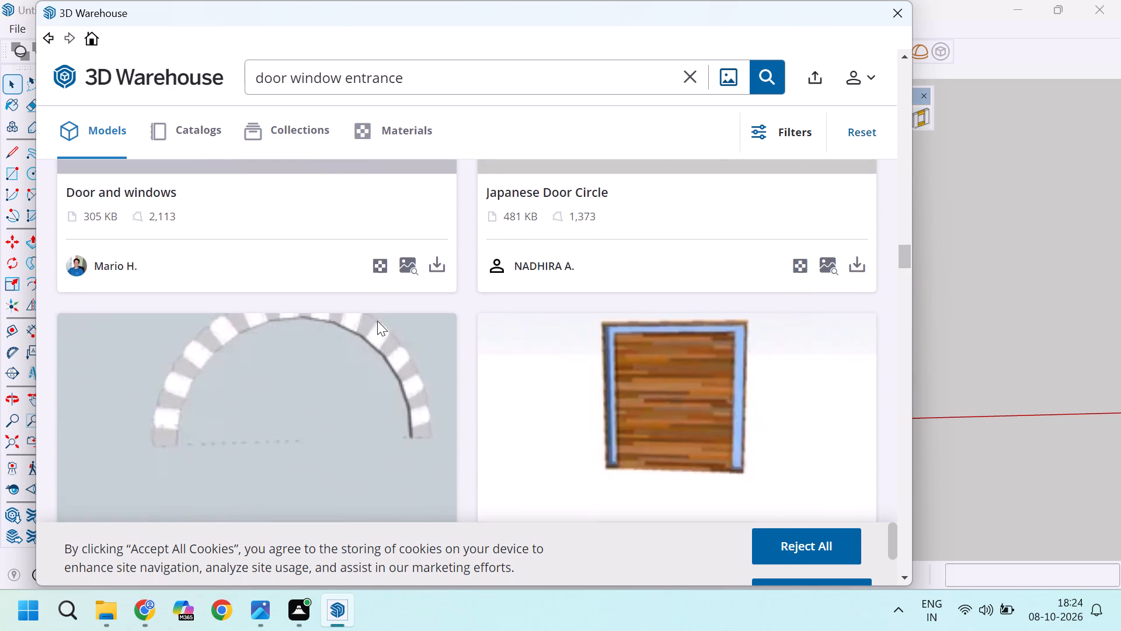
{"action": "scroll", "coordinate": [377, 321], "scroll_direction": "down", "scroll_amount": 3}
{"action": "scroll", "coordinate": [377, 323], "scroll_direction": "up", "scroll_amount": 7}
{"action": "scroll", "coordinate": [377, 323], "scroll_direction": "down", "scroll_amount": 3}
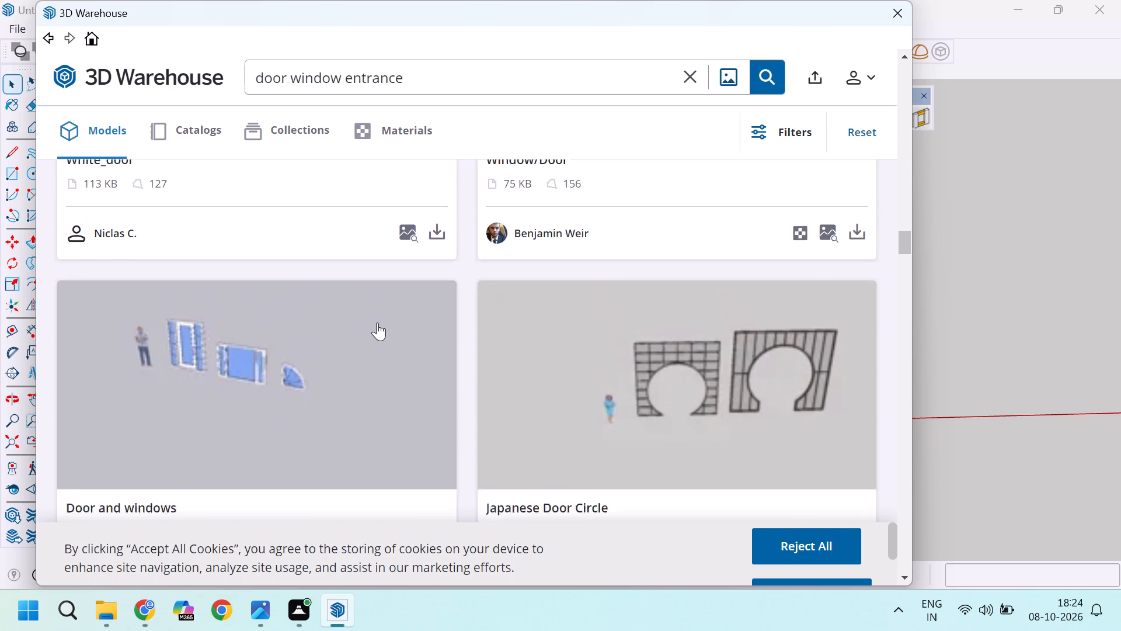
{"action": "scroll", "coordinate": [377, 323], "scroll_direction": "down", "scroll_amount": 18}
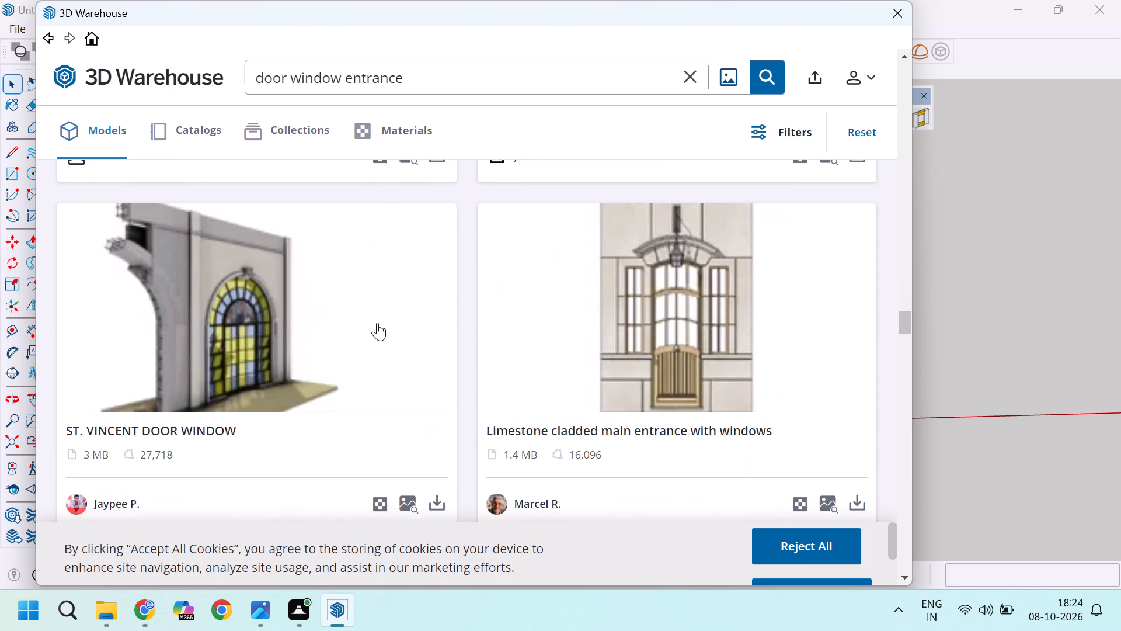
{"action": "scroll", "coordinate": [377, 323], "scroll_direction": "down", "scroll_amount": 12}
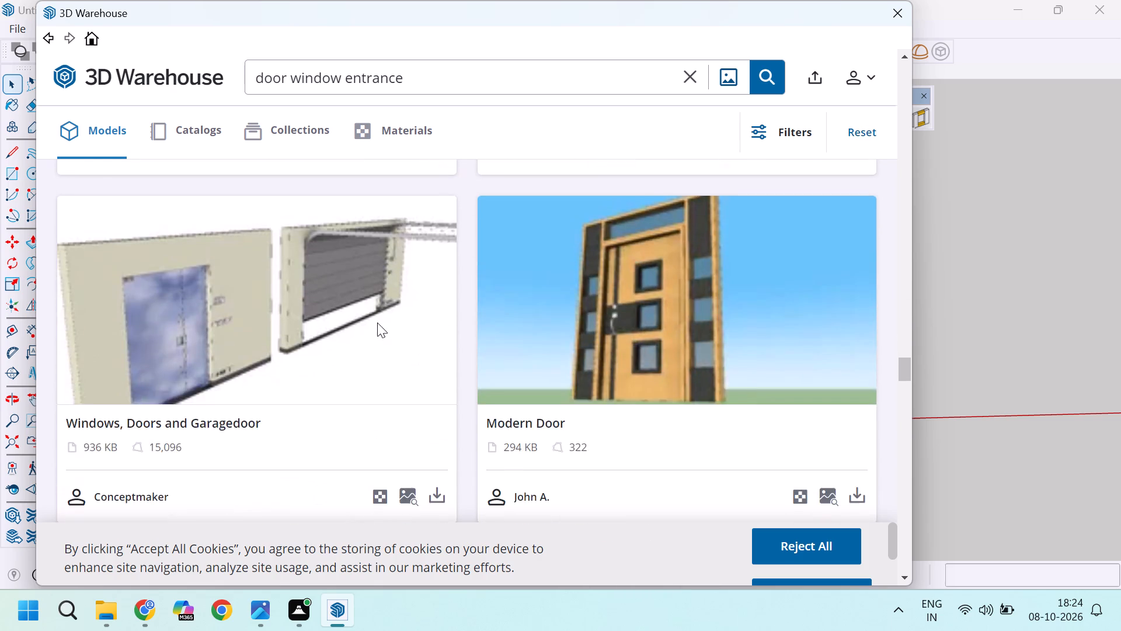
{"action": "scroll", "coordinate": [377, 323], "scroll_direction": "down", "scroll_amount": 11}
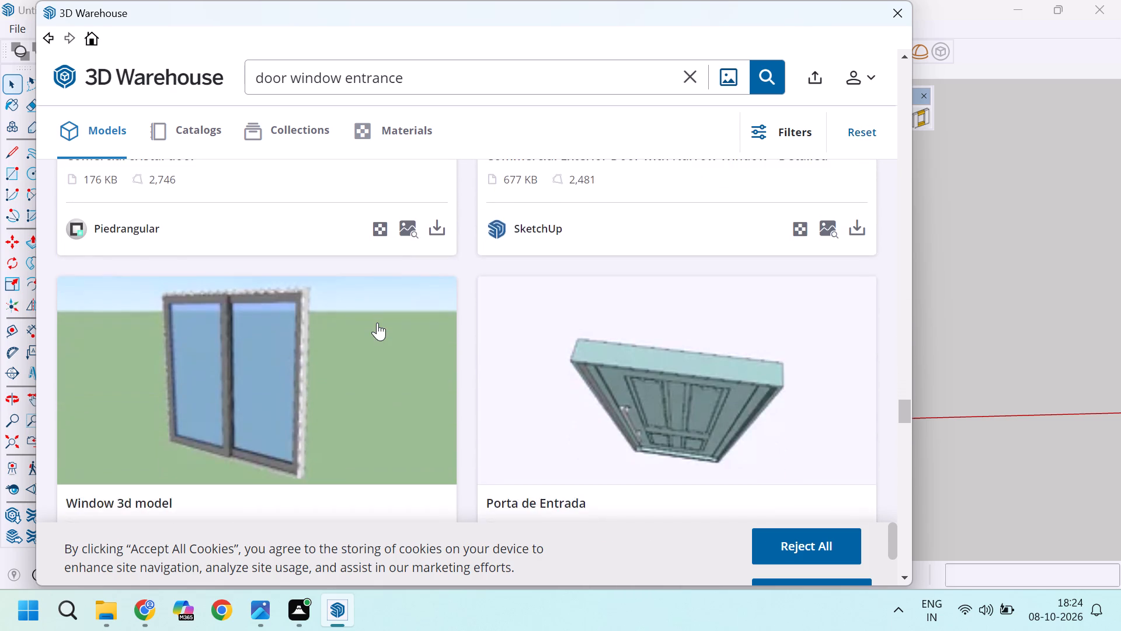
{"action": "scroll", "coordinate": [377, 323], "scroll_direction": "up", "scroll_amount": 3}
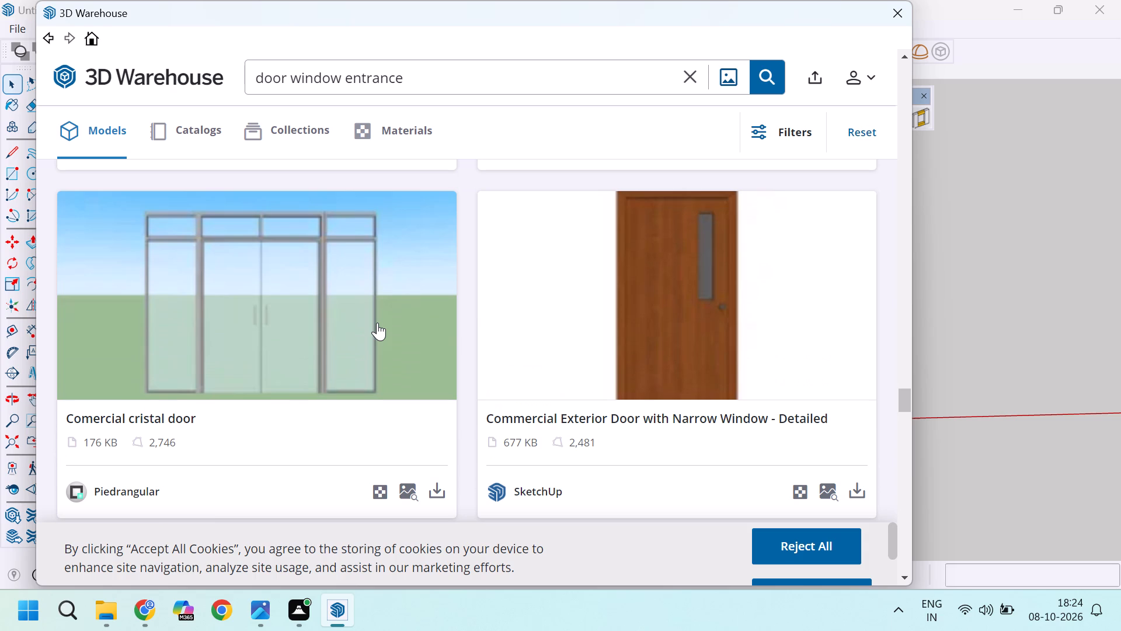
{"action": "scroll", "coordinate": [349, 309], "scroll_direction": "down", "scroll_amount": 5}
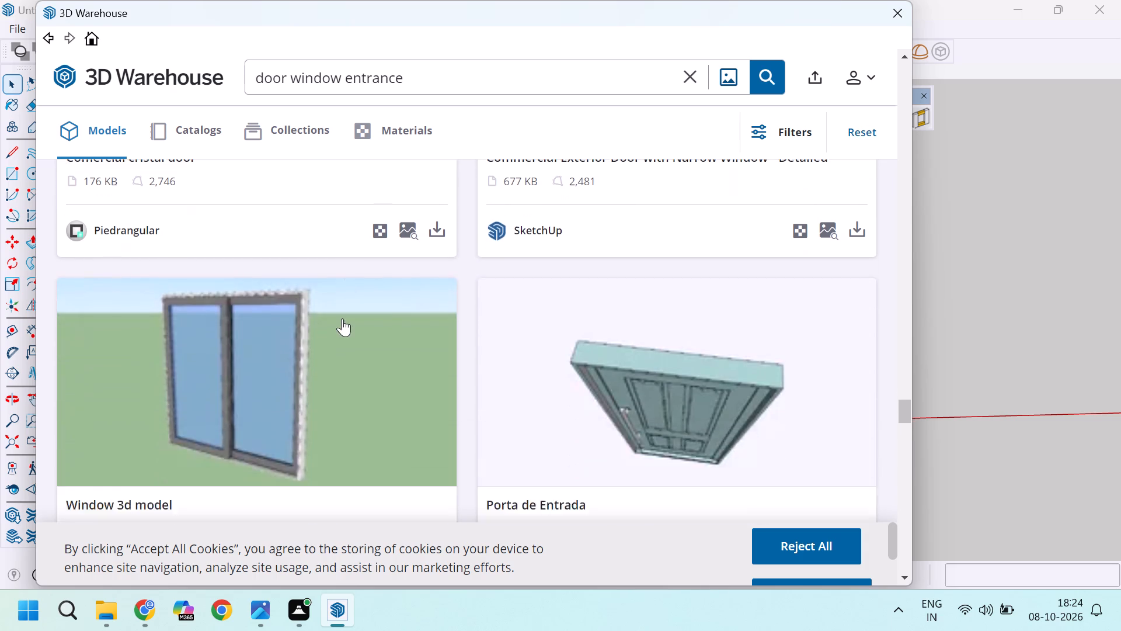
{"action": "scroll", "coordinate": [330, 338], "scroll_direction": "down", "scroll_amount": 11}
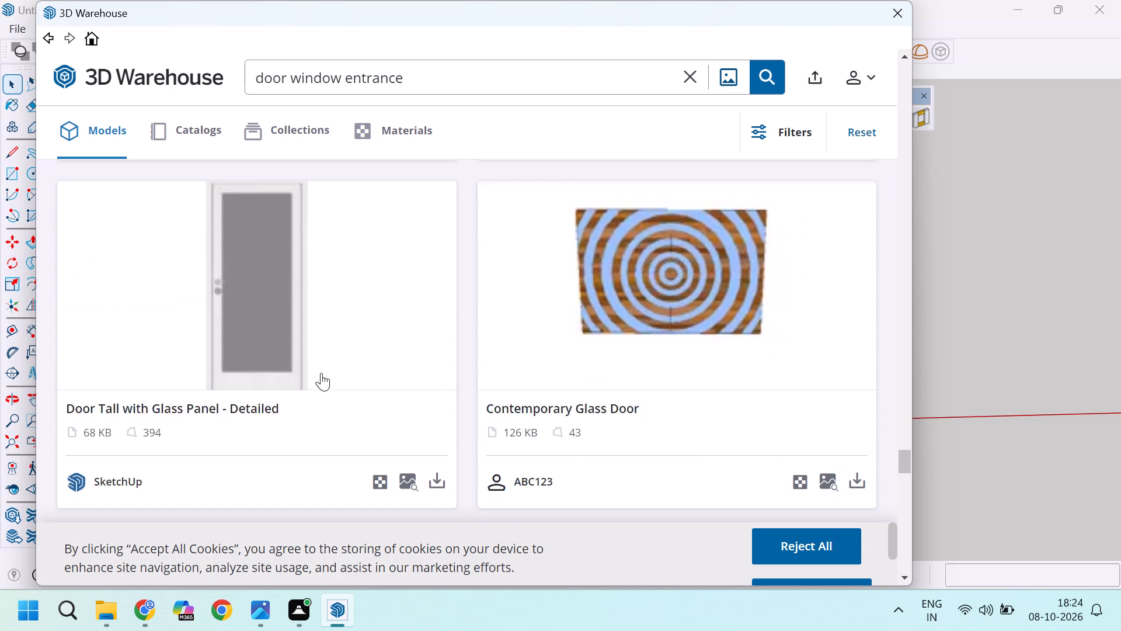
{"action": "scroll", "coordinate": [316, 387], "scroll_direction": "down", "scroll_amount": 5}
{"action": "scroll", "coordinate": [312, 396], "scroll_direction": "up", "scroll_amount": 1}
{"action": "scroll", "coordinate": [312, 397], "scroll_direction": "down", "scroll_amount": 5}
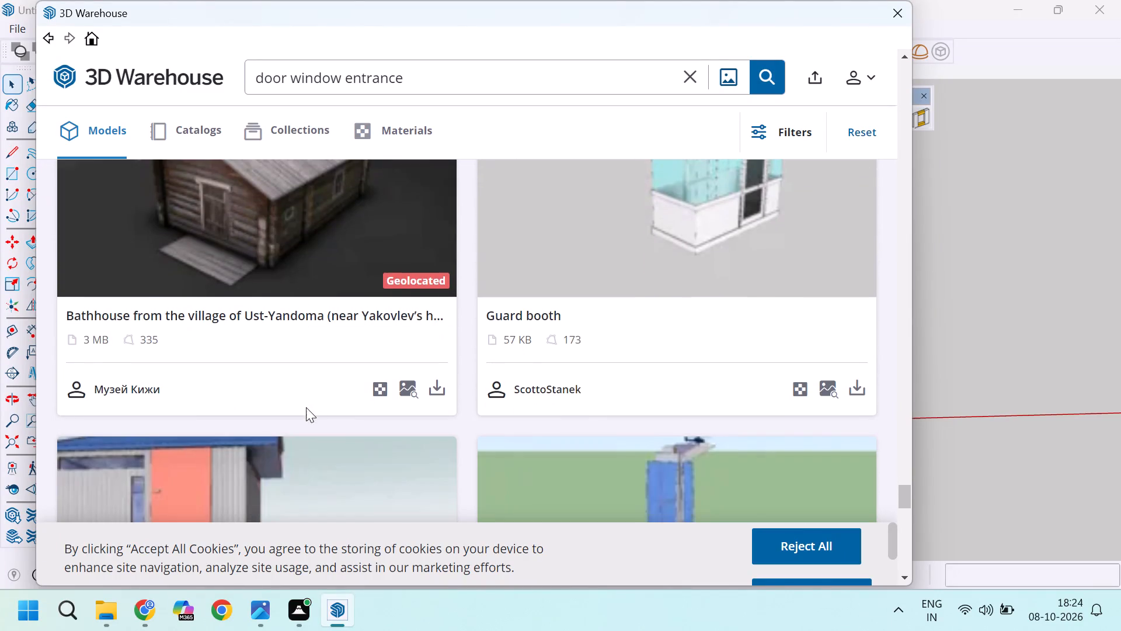
{"action": "scroll", "coordinate": [306, 407], "scroll_direction": "down", "scroll_amount": 14}
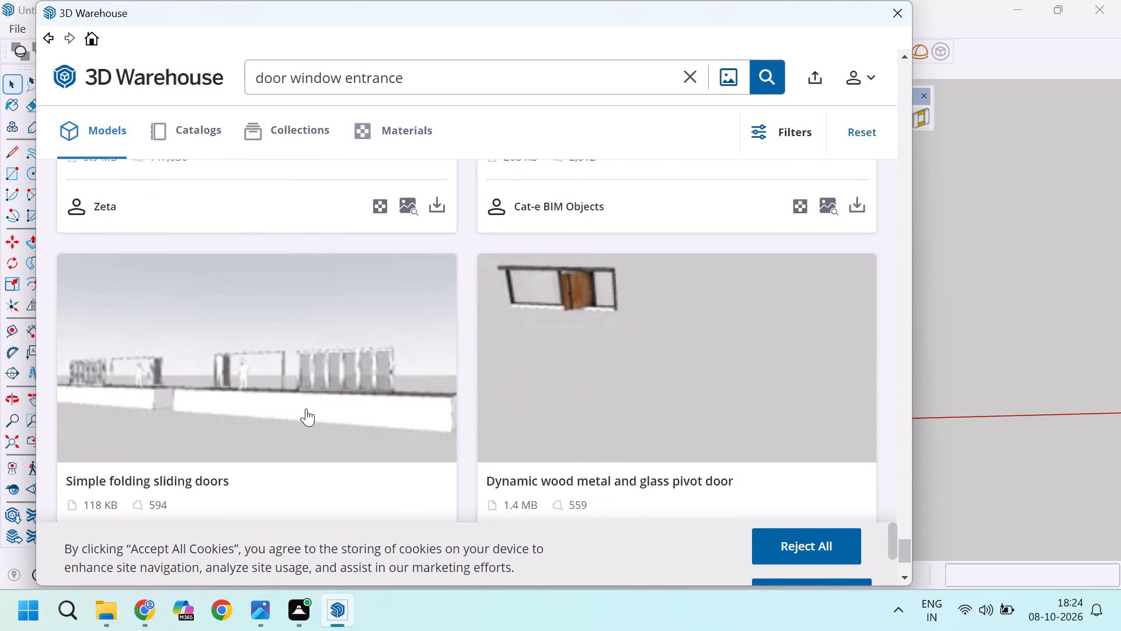
{"action": "scroll", "coordinate": [306, 408], "scroll_direction": "down", "scroll_amount": 6}
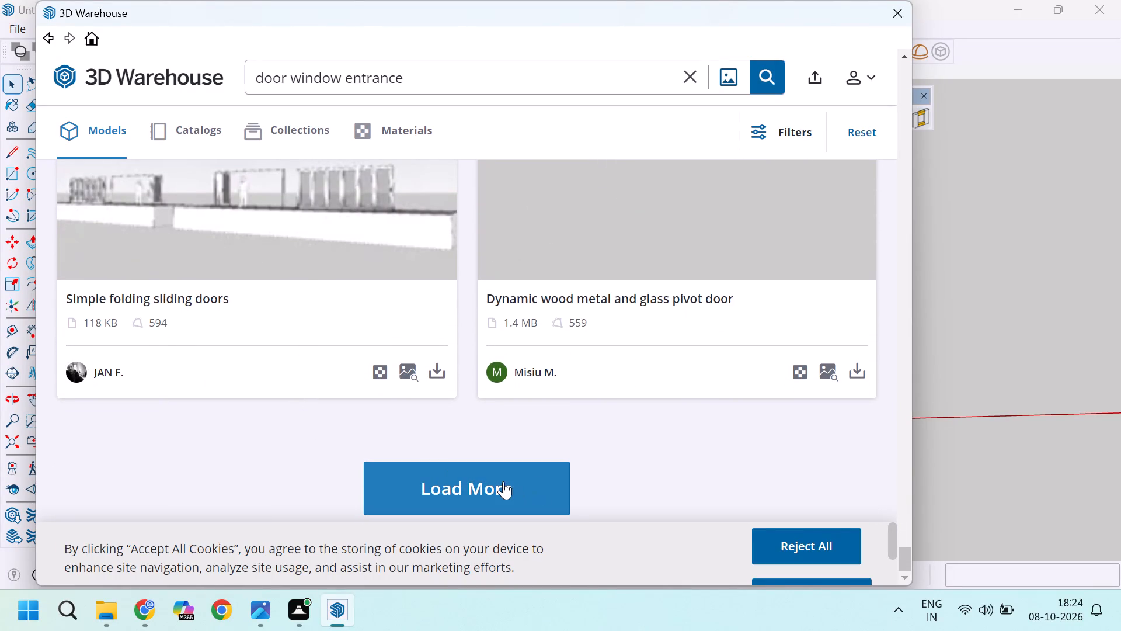
Load more "door window entrance" models and look through them for an entrance door with windows that suits the house.
{"action": "left_click", "coordinate": [503, 481]}
{"action": "scroll", "coordinate": [316, 283], "scroll_direction": "down", "scroll_amount": 4}
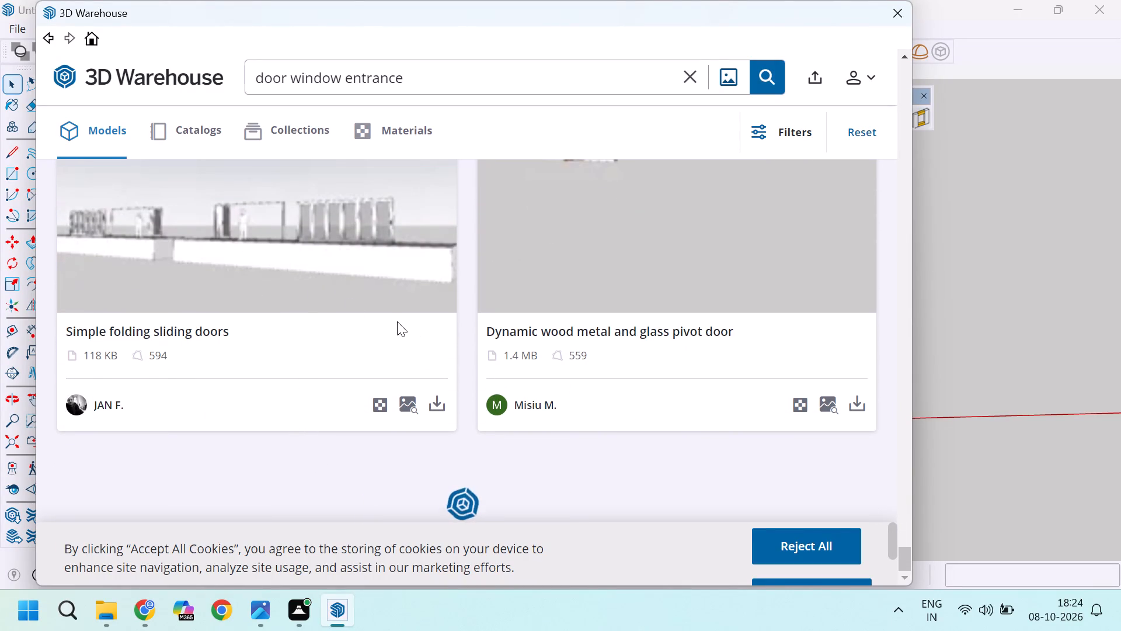
{"action": "scroll", "coordinate": [386, 313], "scroll_direction": "down", "scroll_amount": 9}
{"action": "scroll", "coordinate": [379, 338], "scroll_direction": "down", "scroll_amount": 12}
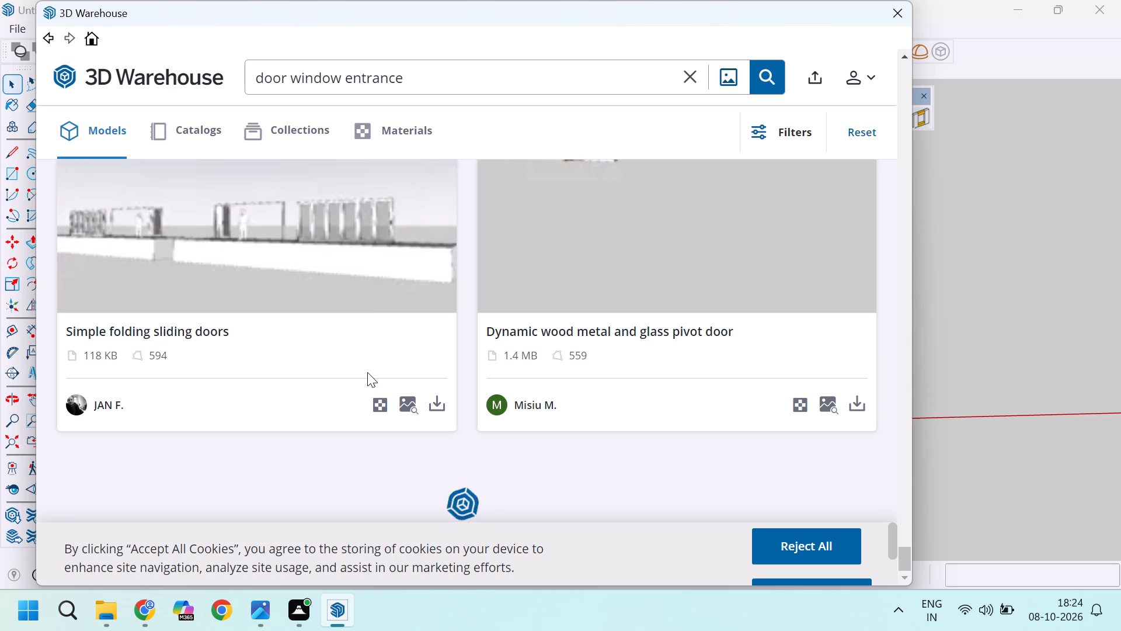
{"action": "scroll", "coordinate": [367, 372], "scroll_direction": "down", "scroll_amount": 3}
{"action": "scroll", "coordinate": [364, 373], "scroll_direction": "up", "scroll_amount": 6}
{"action": "scroll", "coordinate": [364, 373], "scroll_direction": "down", "scroll_amount": 5}
{"action": "scroll", "coordinate": [364, 373], "scroll_direction": "up", "scroll_amount": 6}
{"action": "scroll", "coordinate": [364, 373], "scroll_direction": "down", "scroll_amount": 4}
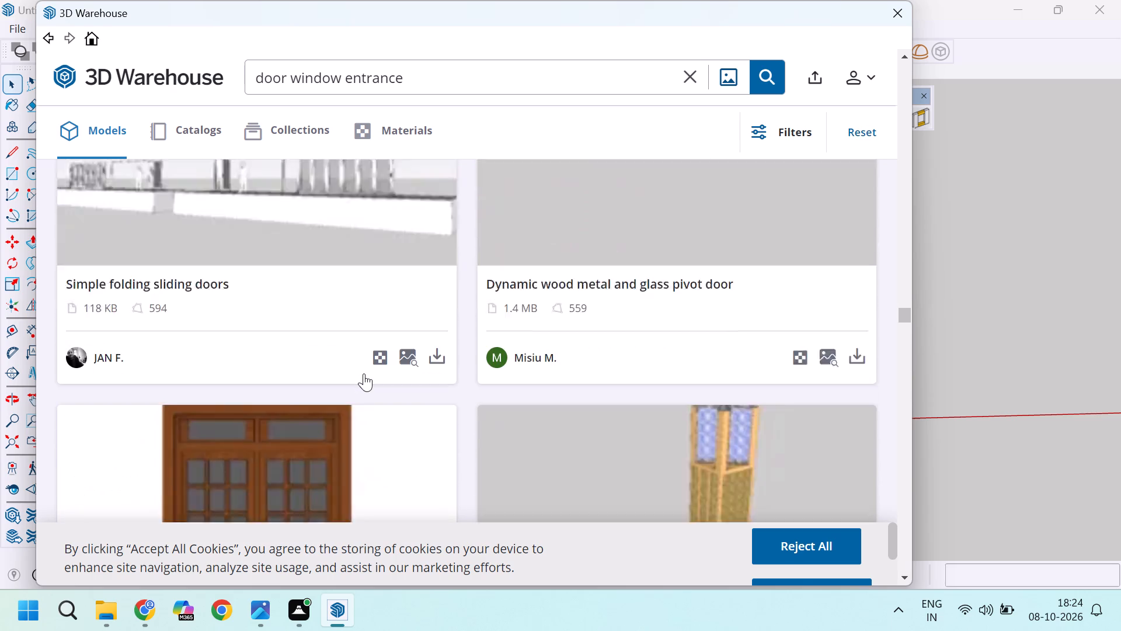
{"action": "scroll", "coordinate": [364, 378], "scroll_direction": "down", "scroll_amount": 17}
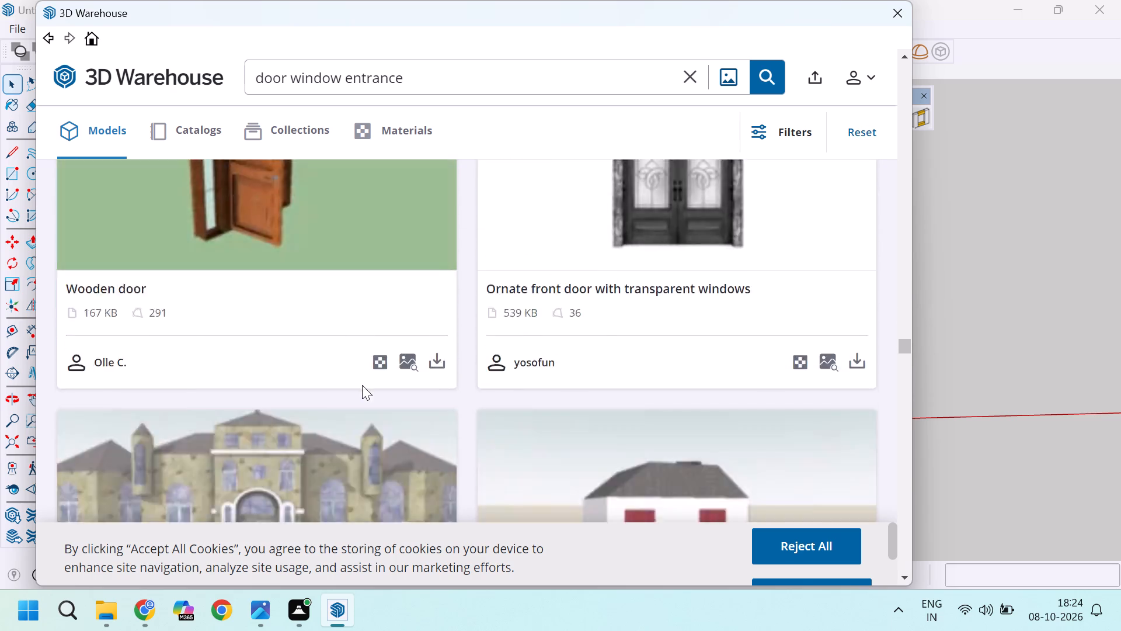
{"action": "scroll", "coordinate": [362, 385], "scroll_direction": "up", "scroll_amount": 12}
{"action": "scroll", "coordinate": [363, 385], "scroll_direction": "down", "scroll_amount": 5}
{"action": "scroll", "coordinate": [402, 325], "scroll_direction": "down", "scroll_amount": 4}
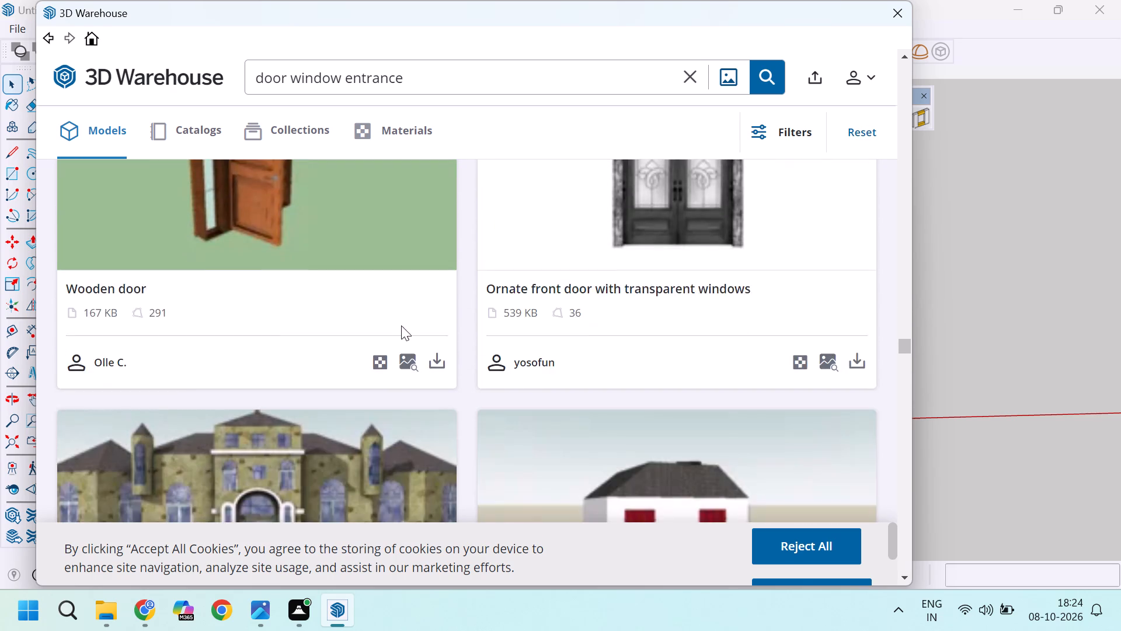
{"action": "scroll", "coordinate": [395, 370], "scroll_direction": "down", "scroll_amount": 14}
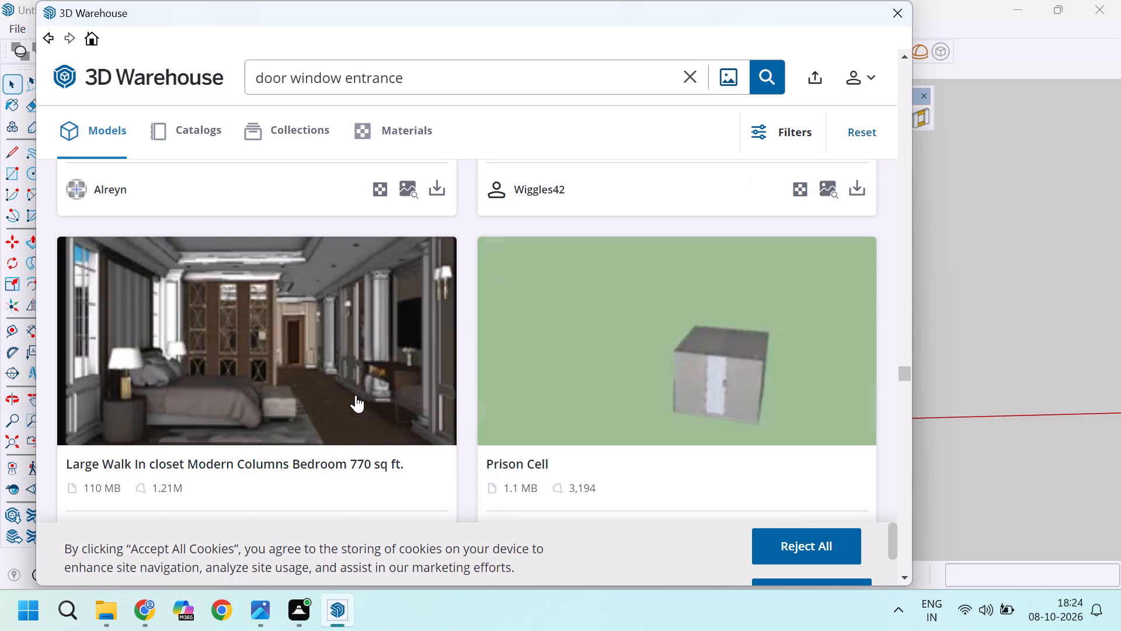
{"action": "scroll", "coordinate": [356, 395], "scroll_direction": "down", "scroll_amount": 10}
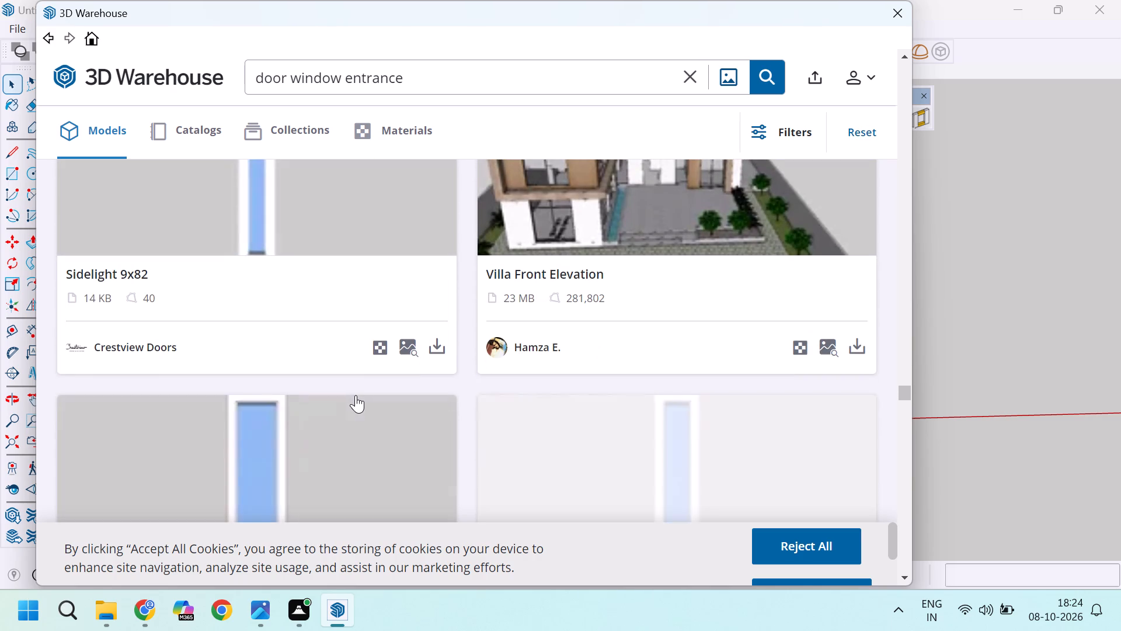
{"action": "scroll", "coordinate": [356, 395], "scroll_direction": "down", "scroll_amount": 20}
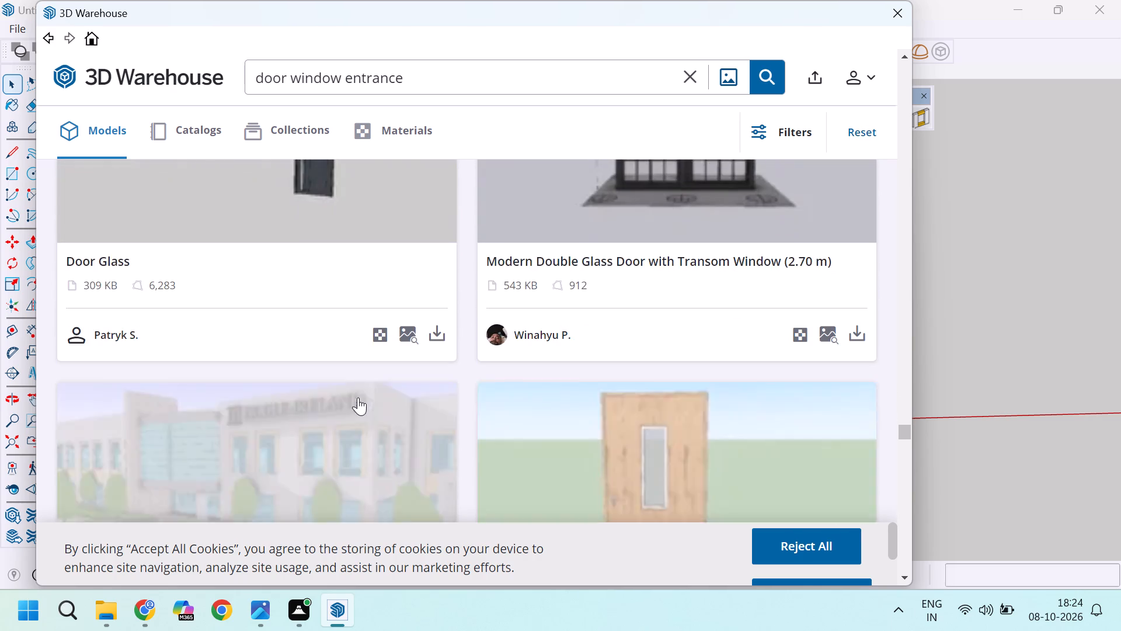
{"action": "scroll", "coordinate": [358, 397], "scroll_direction": "down", "scroll_amount": 14}
{"action": "scroll", "coordinate": [358, 397], "scroll_direction": "up", "scroll_amount": 4}
{"action": "scroll", "coordinate": [358, 397], "scroll_direction": "down", "scroll_amount": 4}
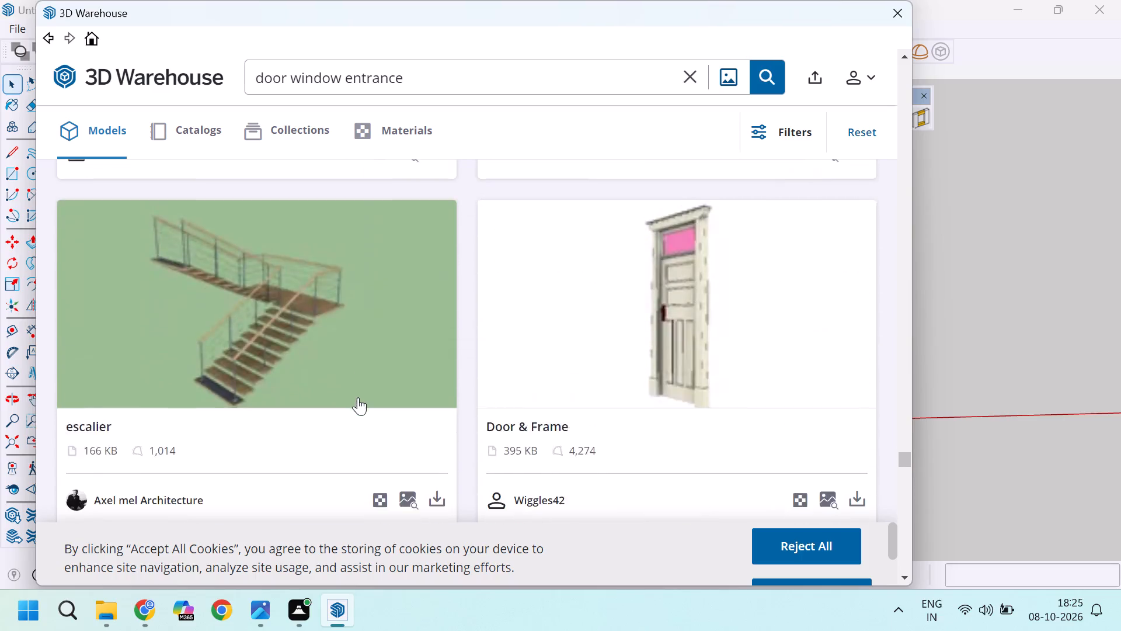
{"action": "scroll", "coordinate": [358, 397], "scroll_direction": "down", "scroll_amount": 15}
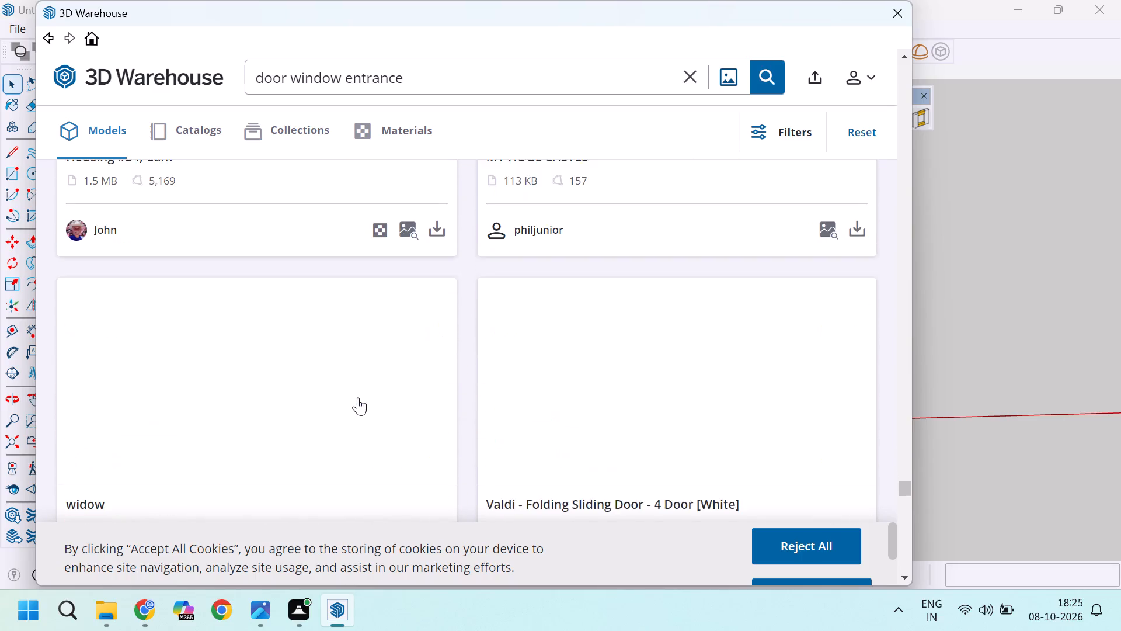
{"action": "scroll", "coordinate": [358, 397], "scroll_direction": "down", "scroll_amount": 3}
{"action": "scroll", "coordinate": [358, 397], "scroll_direction": "up", "scroll_amount": 4}
{"action": "scroll", "coordinate": [358, 397], "scroll_direction": "down", "scroll_amount": 5}
{"action": "scroll", "coordinate": [358, 397], "scroll_direction": "up", "scroll_amount": 4}
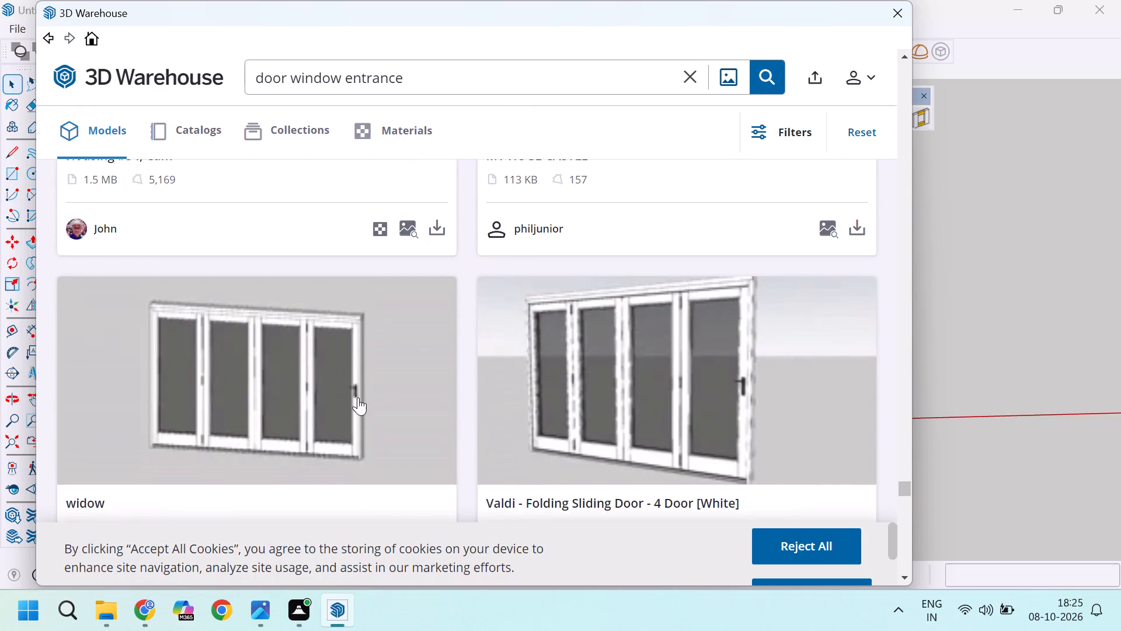
{"action": "scroll", "coordinate": [358, 397], "scroll_direction": "down", "scroll_amount": 11}
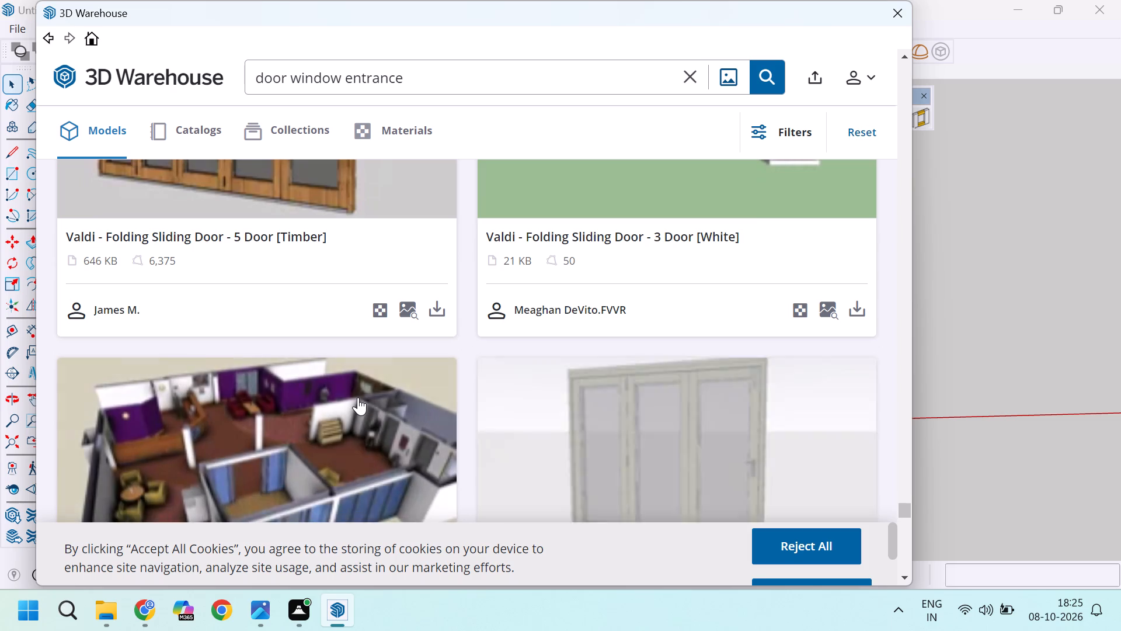
{"action": "scroll", "coordinate": [358, 397], "scroll_direction": "down", "scroll_amount": 2}
{"action": "scroll", "coordinate": [358, 397], "scroll_direction": "up", "scroll_amount": 2}
{"action": "scroll", "coordinate": [358, 397], "scroll_direction": "down", "scroll_amount": 5}
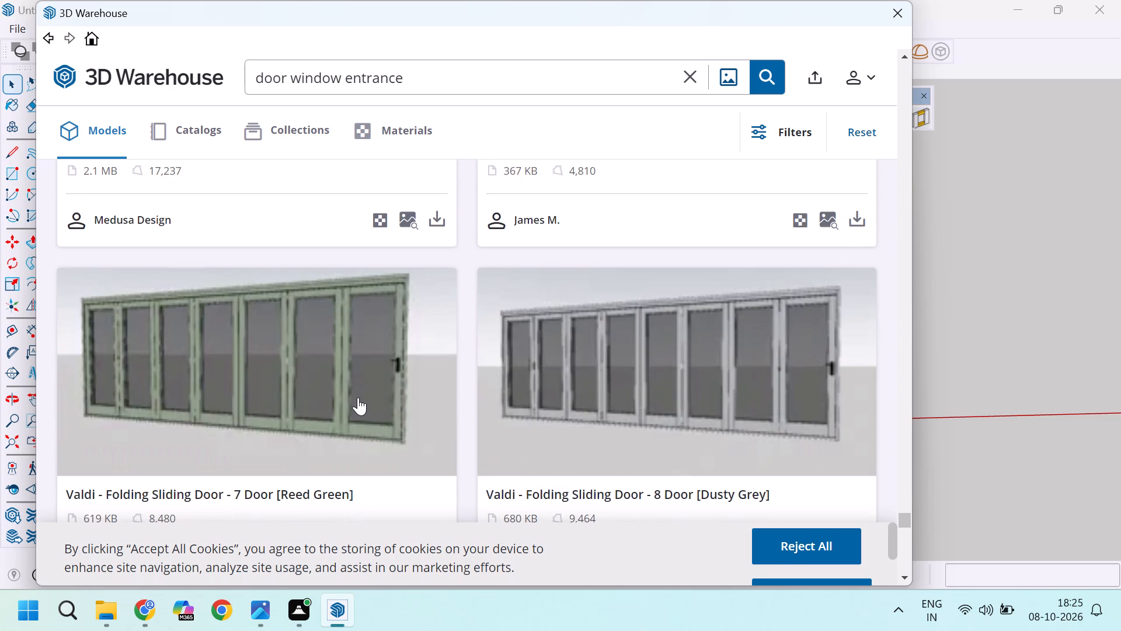
{"action": "scroll", "coordinate": [358, 397], "scroll_direction": "down", "scroll_amount": 6}
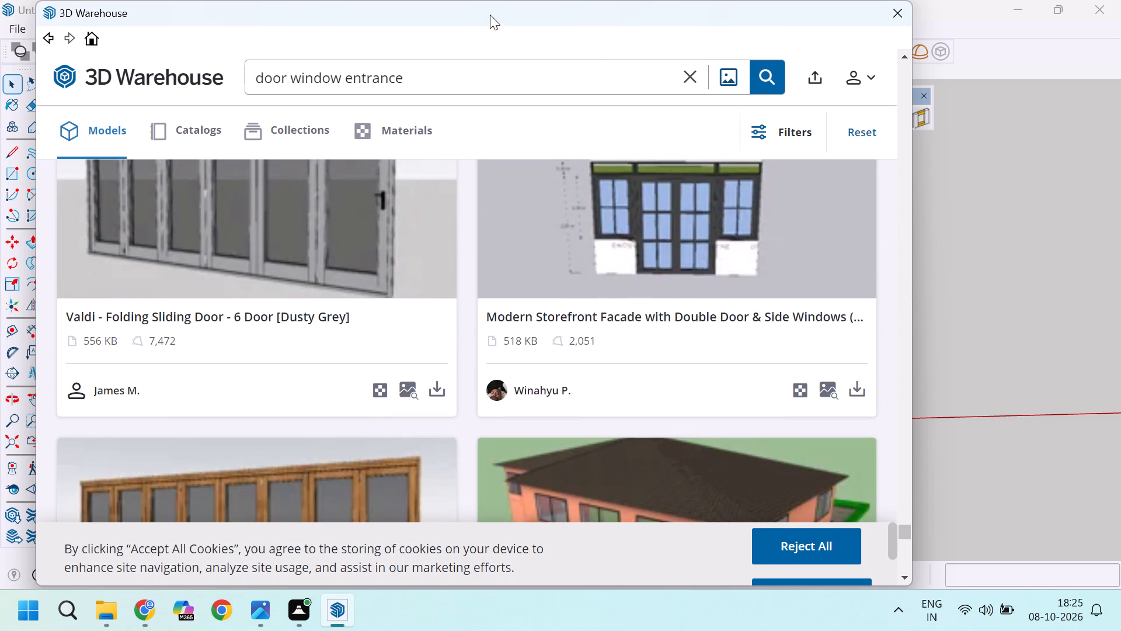
Change the 3D Warehouse model search to "door entrance".
{"action": "left_click", "coordinate": [340, 76]}
{"action": "key", "text": "BackSpace"}
{"action": "key", "text": "BackSpace"}
{"action": "key", "text": "BackSpace"}
{"action": "key", "text": "BackSpace"}
{"action": "key", "text": "BackSpace"}
{"action": "key", "text": "BackSpace"}
{"action": "key", "text": "BackSpace"}
{"action": "key", "text": "Return"}
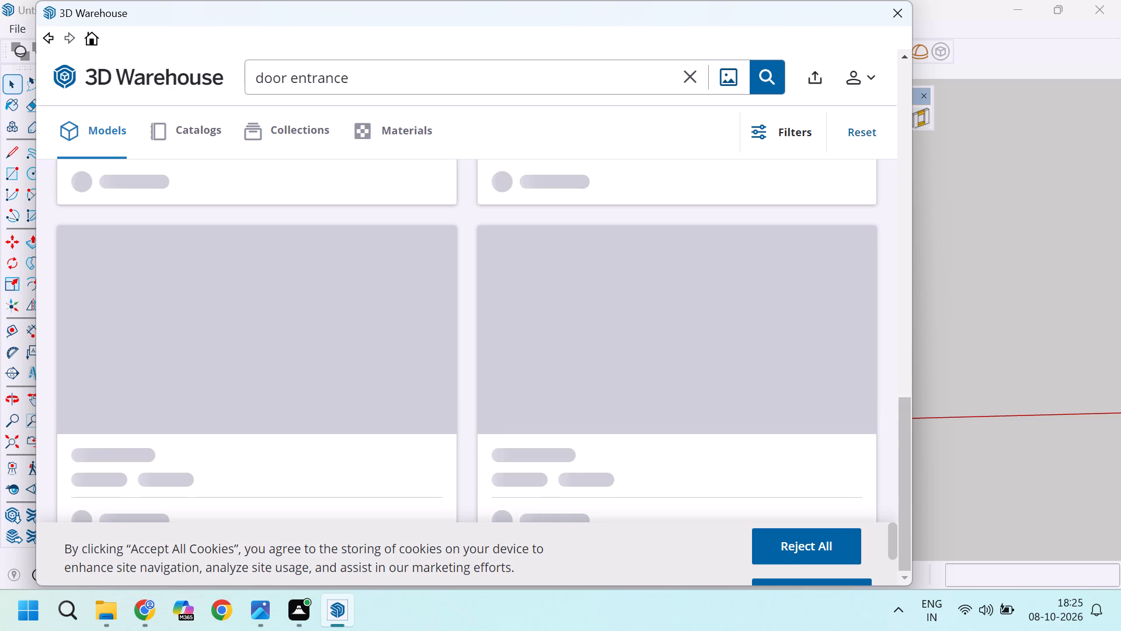
Look through the "door entrance" models from the top of the list for an entrance door that suits the house.
{"action": "scroll", "coordinate": [432, 340], "scroll_direction": "up", "scroll_amount": 9}
{"action": "scroll", "coordinate": [451, 297], "scroll_direction": "up", "scroll_amount": 9}
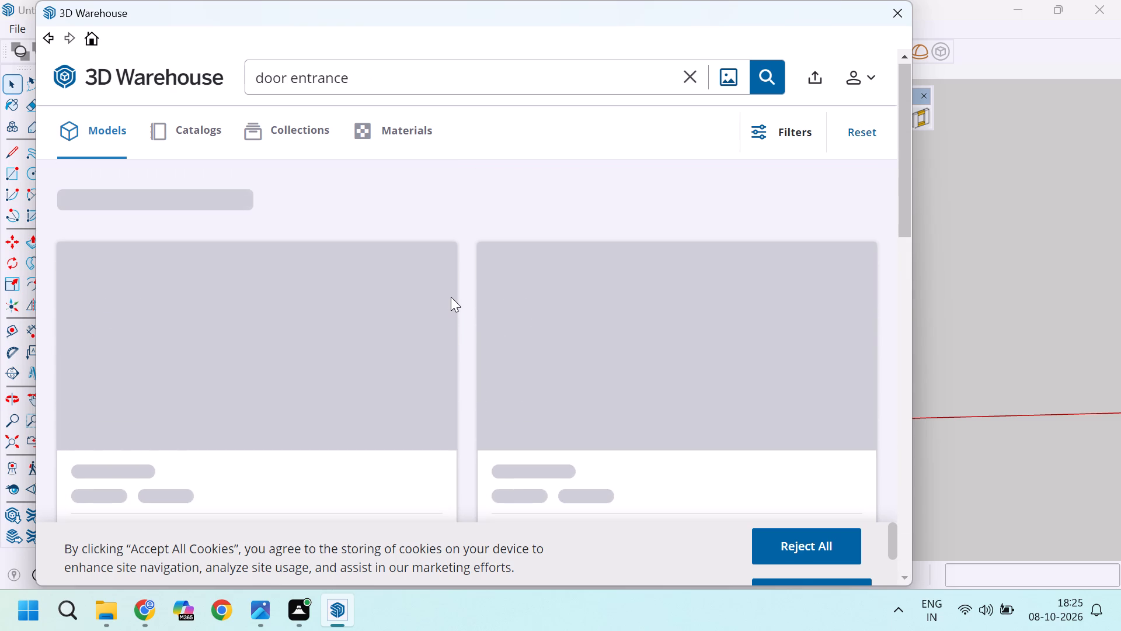
{"action": "scroll", "coordinate": [451, 297], "scroll_direction": "up", "scroll_amount": 20}
{"action": "scroll", "coordinate": [451, 297], "scroll_direction": "up", "scroll_amount": 20}
{"action": "scroll", "coordinate": [451, 297], "scroll_direction": "up", "scroll_amount": 3}
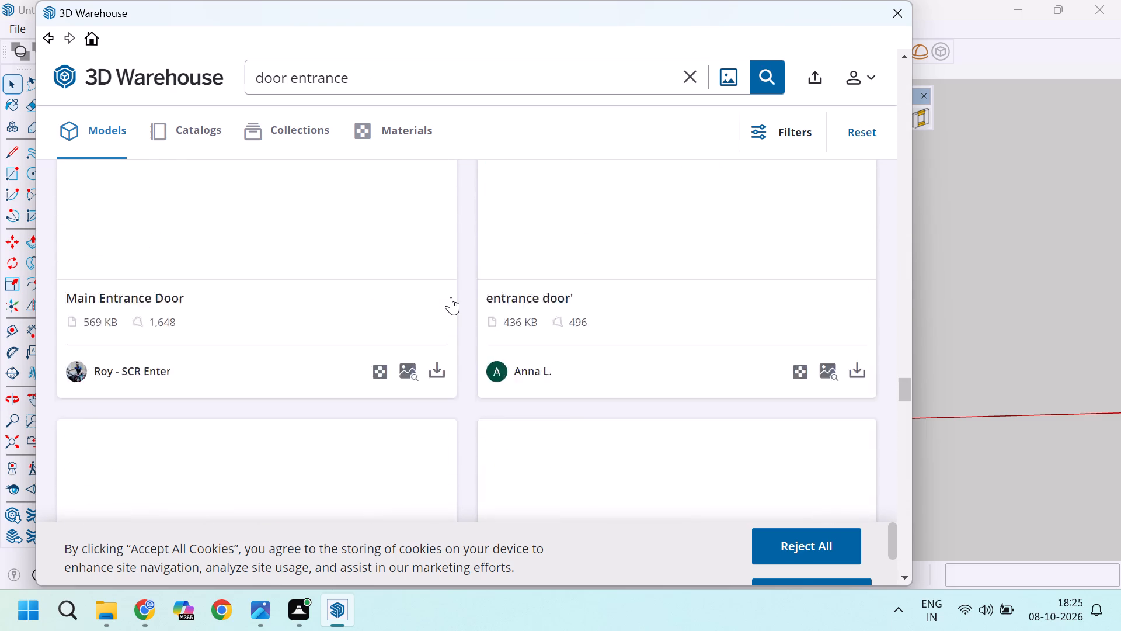
{"action": "scroll", "coordinate": [451, 297], "scroll_direction": "up", "scroll_amount": 19}
{"action": "scroll", "coordinate": [451, 297], "scroll_direction": "up", "scroll_amount": 5}
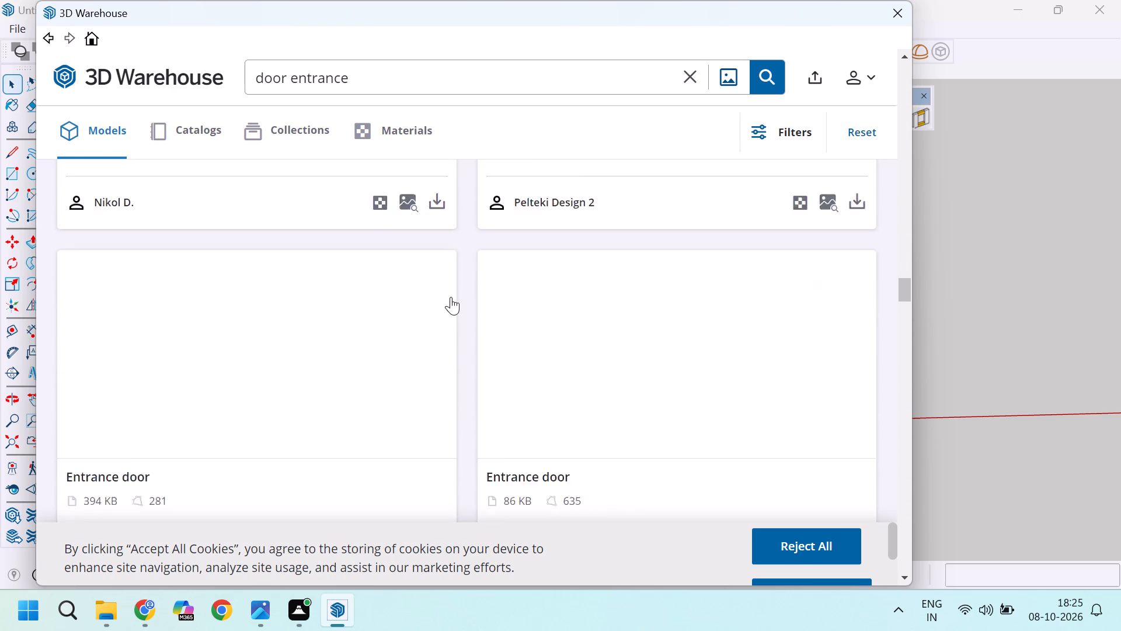
{"action": "scroll", "coordinate": [451, 297], "scroll_direction": "up", "scroll_amount": 20}
{"action": "scroll", "coordinate": [451, 297], "scroll_direction": "up", "scroll_amount": 20}
{"action": "scroll", "coordinate": [451, 297], "scroll_direction": "up", "scroll_amount": 11}
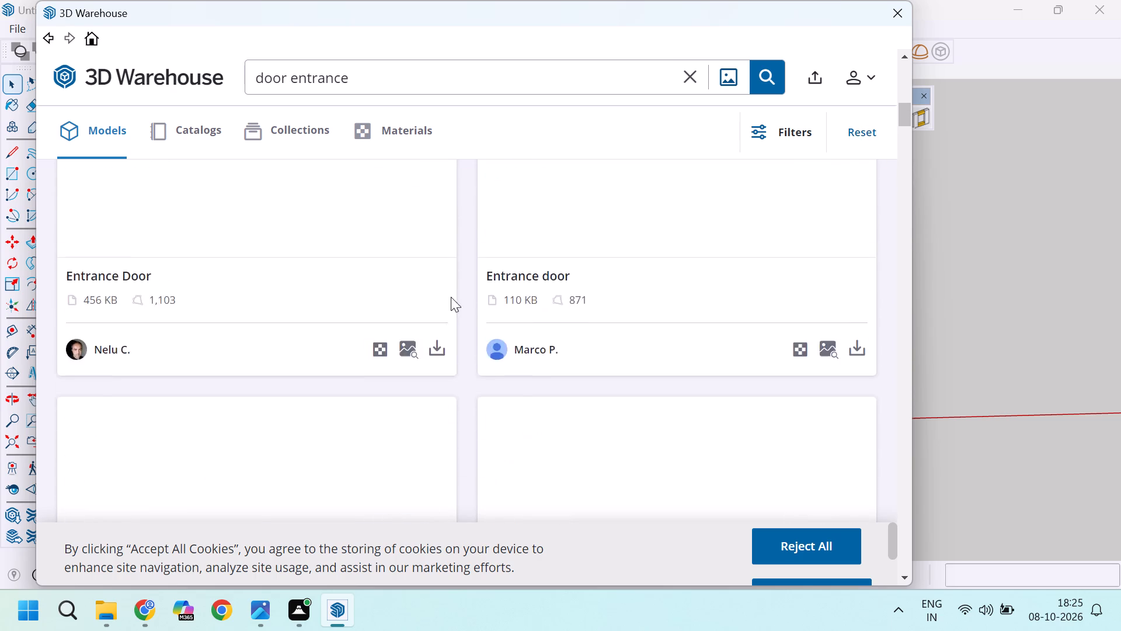
{"action": "scroll", "coordinate": [451, 297], "scroll_direction": "up", "scroll_amount": 9}
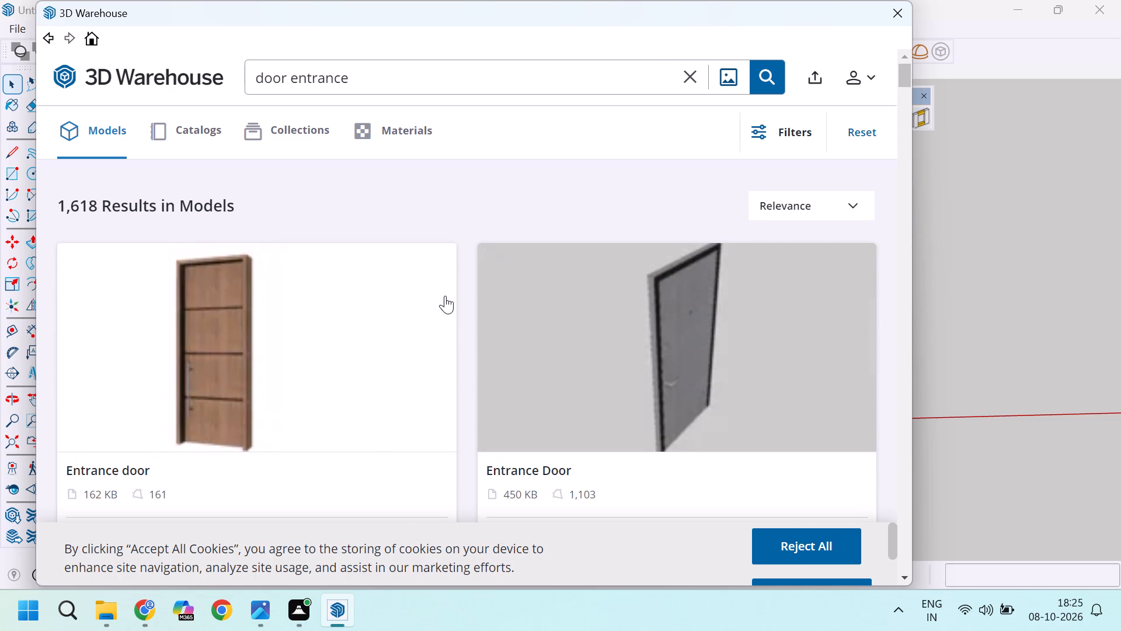
{"action": "scroll", "coordinate": [474, 293], "scroll_direction": "down", "scroll_amount": 3}
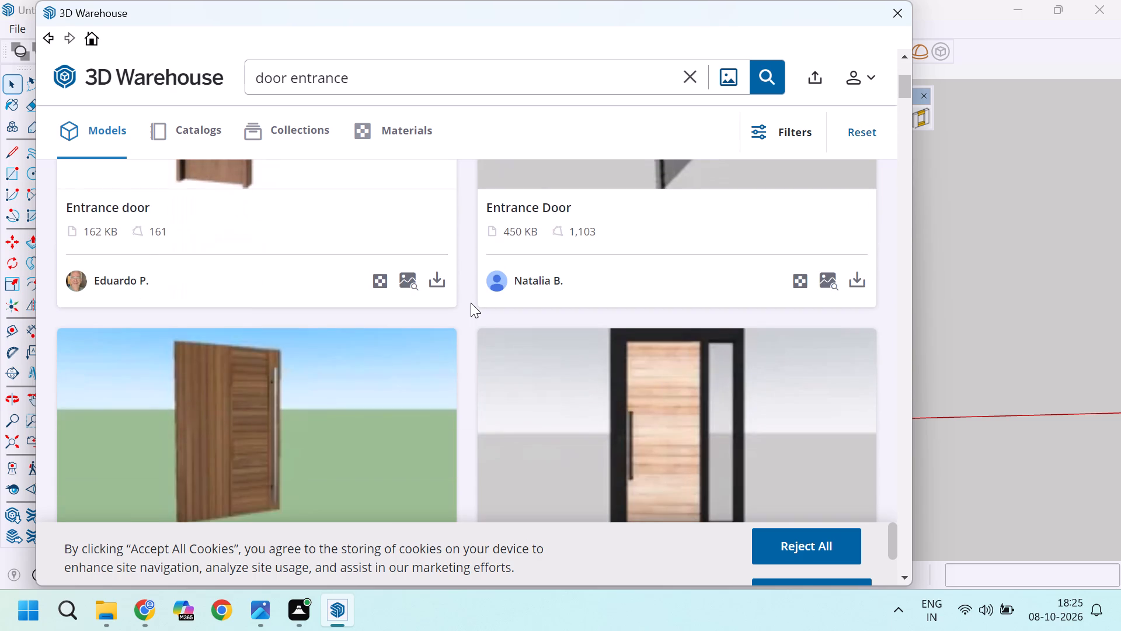
{"action": "scroll", "coordinate": [471, 303], "scroll_direction": "up", "scroll_amount": 3}
{"action": "scroll", "coordinate": [471, 304], "scroll_direction": "down", "scroll_amount": 10}
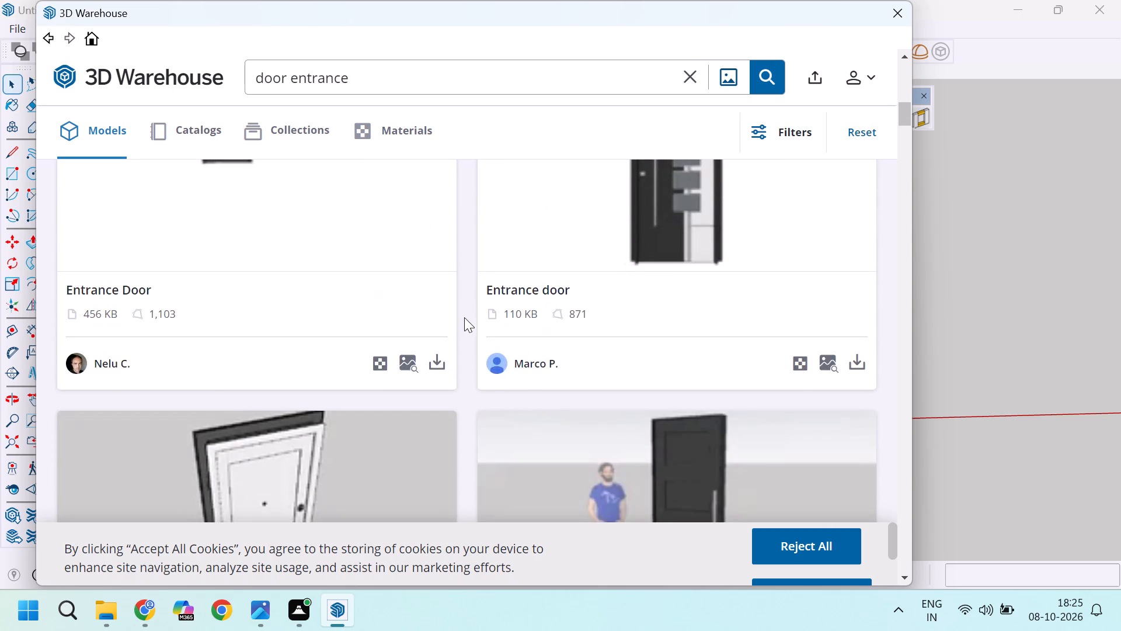
{"action": "scroll", "coordinate": [461, 323], "scroll_direction": "down", "scroll_amount": 10}
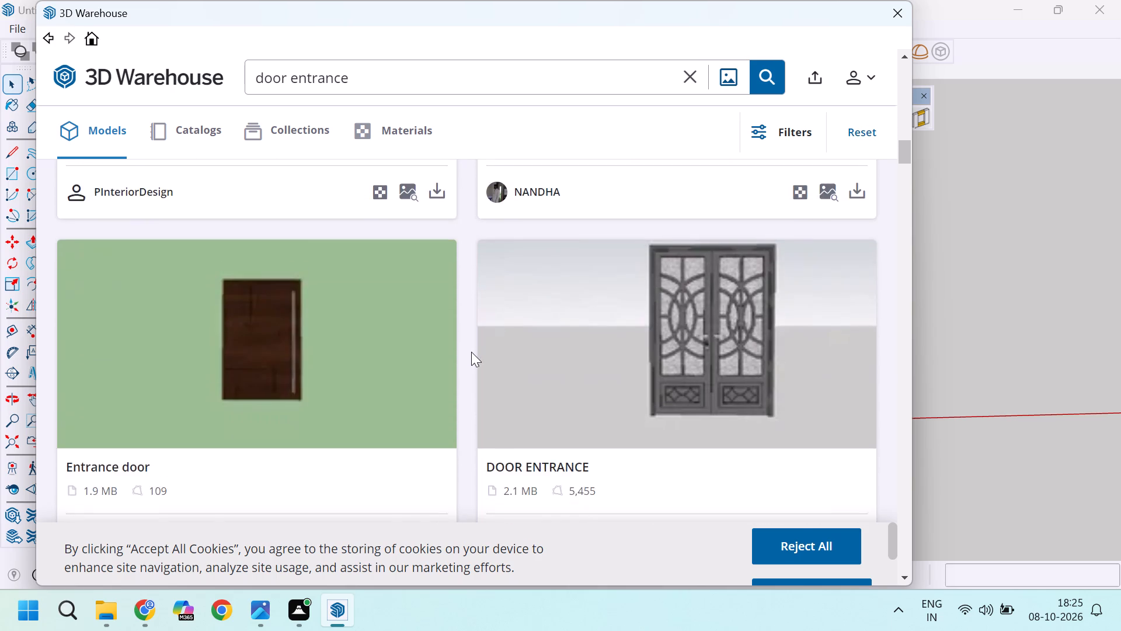
{"action": "scroll", "coordinate": [471, 355], "scroll_direction": "down", "scroll_amount": 9}
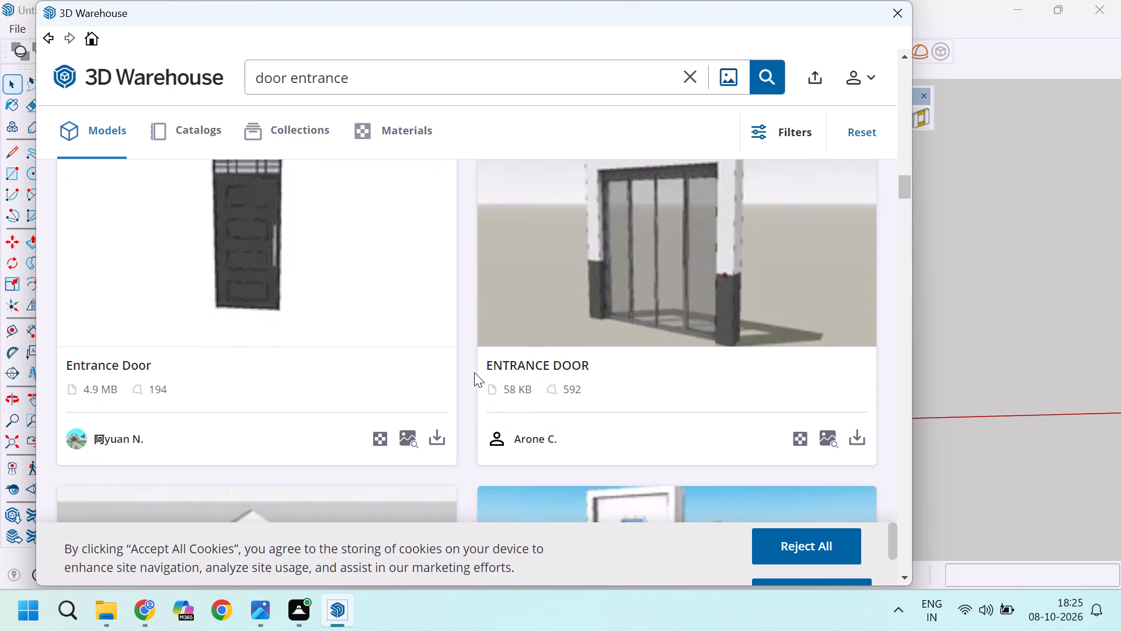
{"action": "scroll", "coordinate": [474, 377], "scroll_direction": "down", "scroll_amount": 6}
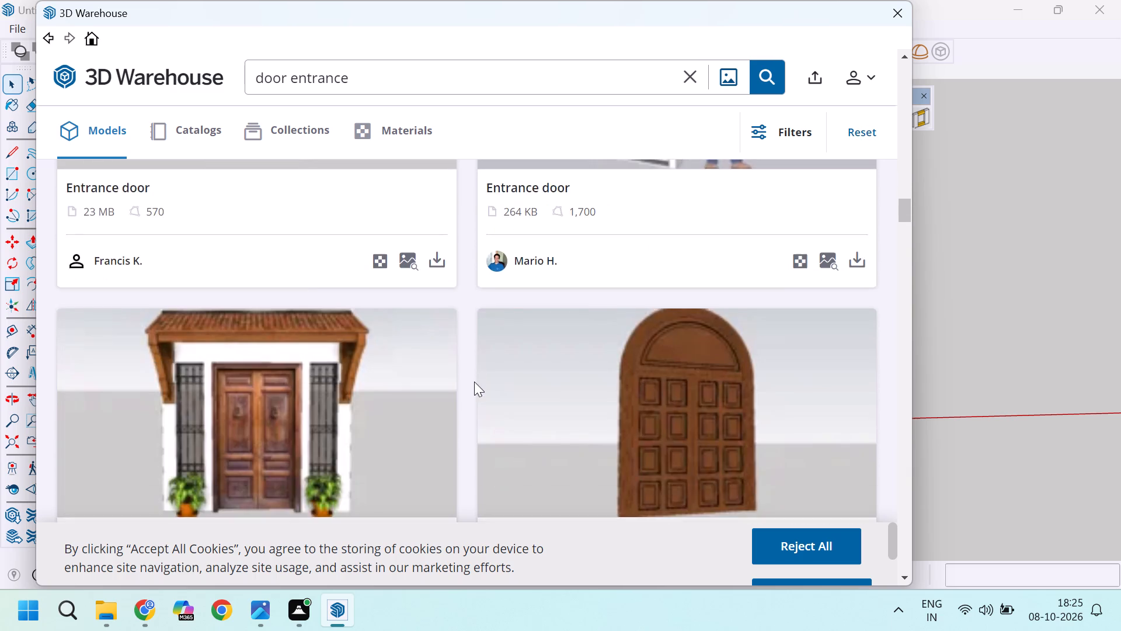
{"action": "scroll", "coordinate": [474, 382], "scroll_direction": "down", "scroll_amount": 4}
{"action": "scroll", "coordinate": [474, 385], "scroll_direction": "up", "scroll_amount": 2}
{"action": "scroll", "coordinate": [474, 385], "scroll_direction": "down", "scroll_amount": 4}
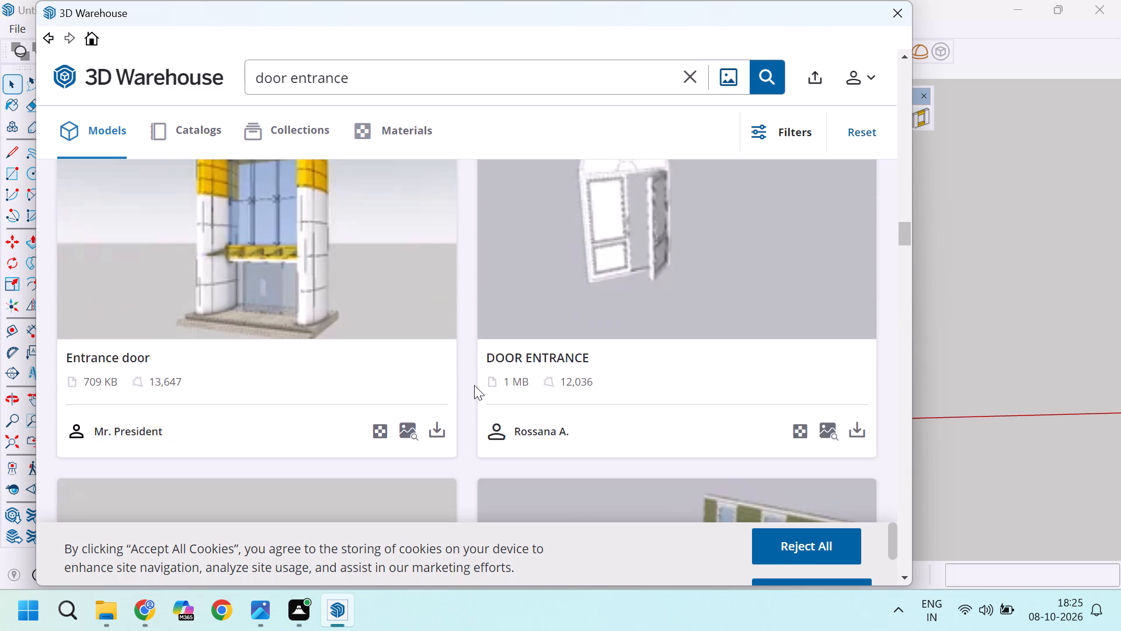
{"action": "scroll", "coordinate": [474, 385], "scroll_direction": "down", "scroll_amount": 12}
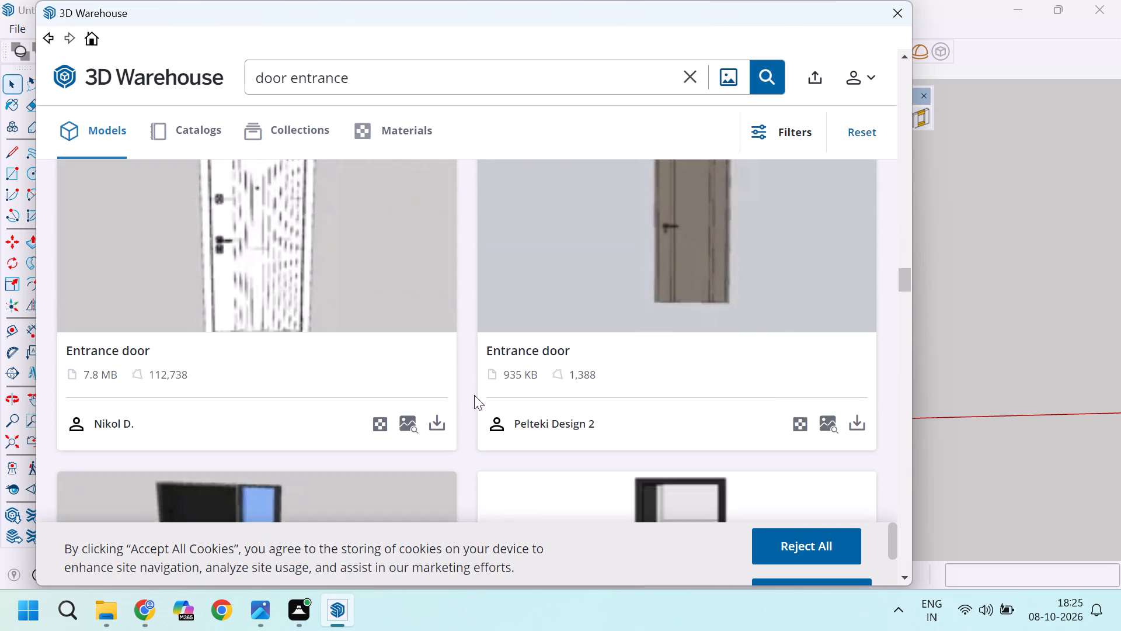
{"action": "scroll", "coordinate": [474, 401], "scroll_direction": "down", "scroll_amount": 11}
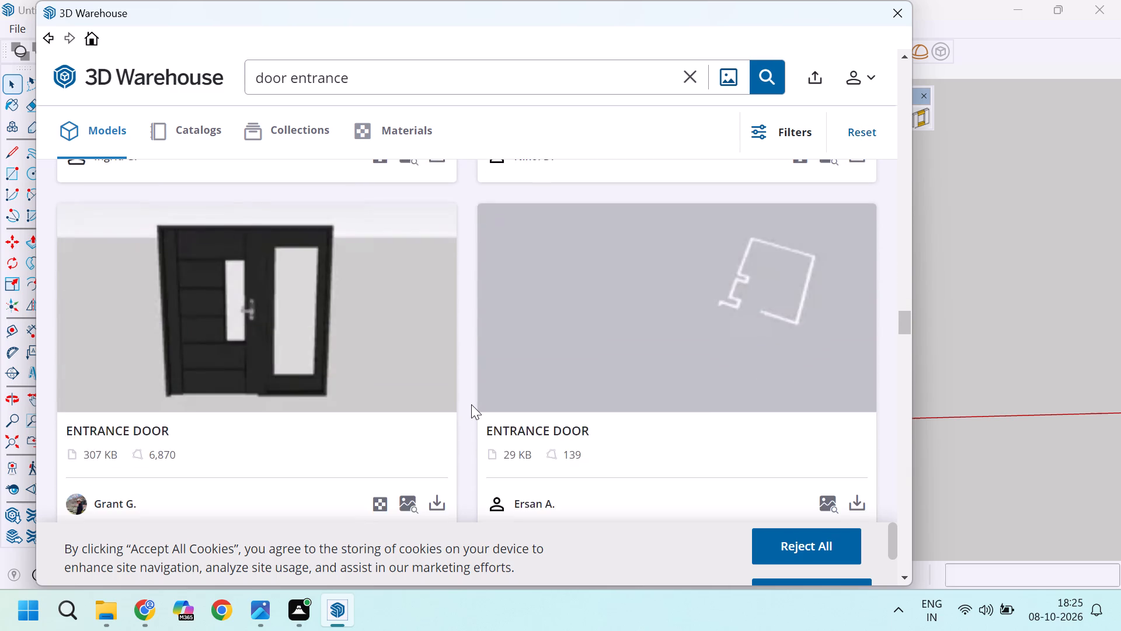
{"action": "scroll", "coordinate": [471, 404], "scroll_direction": "down", "scroll_amount": 13}
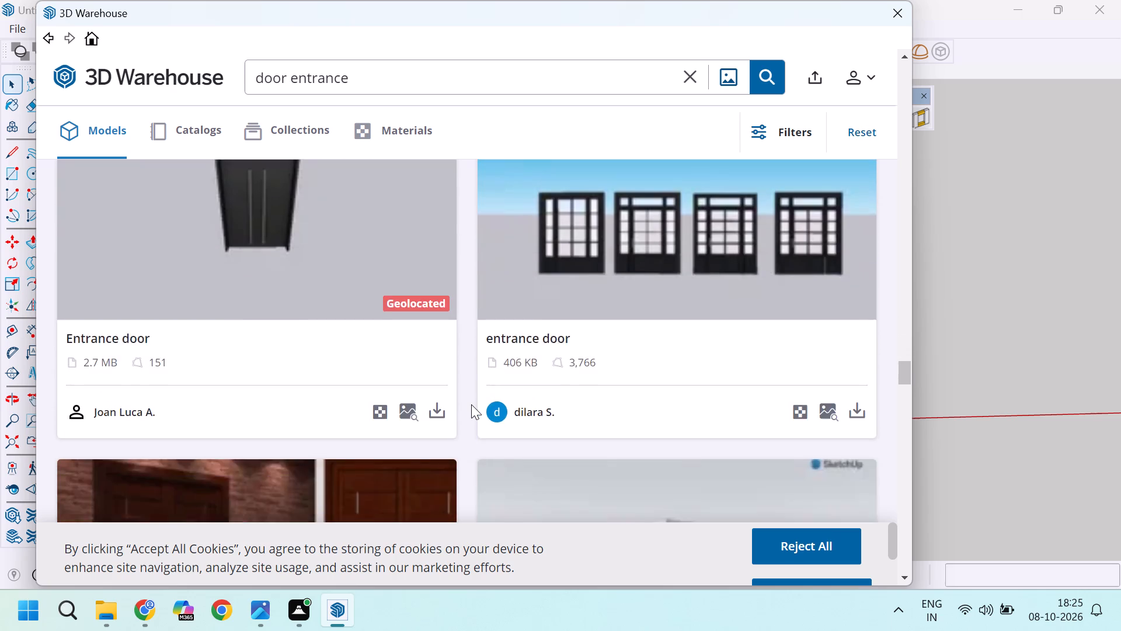
{"action": "scroll", "coordinate": [471, 404], "scroll_direction": "down", "scroll_amount": 11}
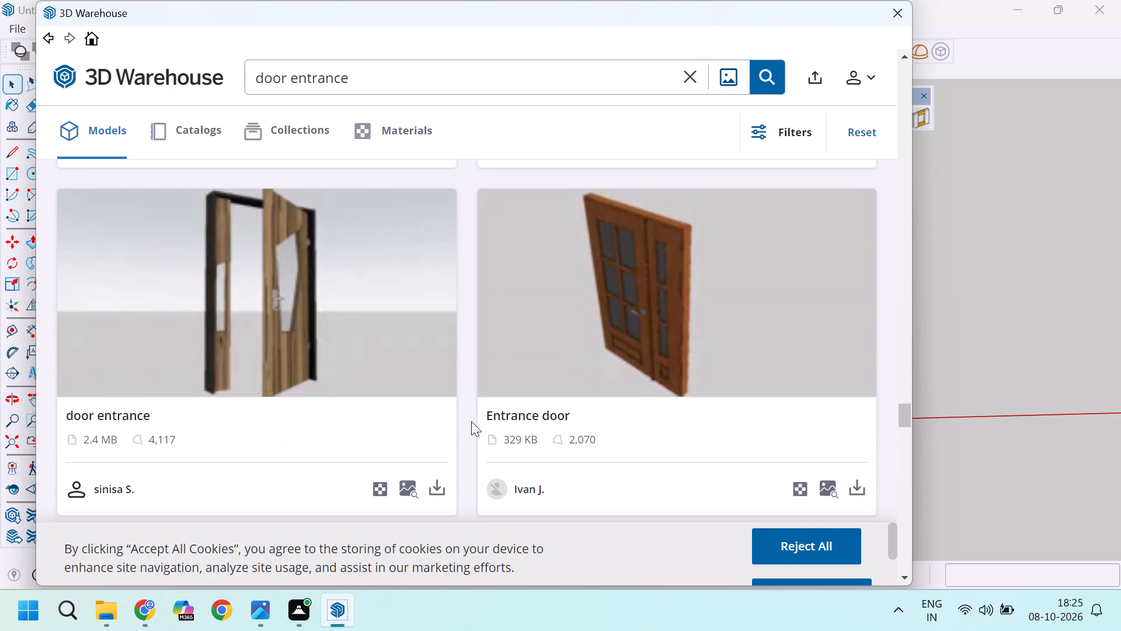
{"action": "scroll", "coordinate": [471, 428], "scroll_direction": "down", "scroll_amount": 11}
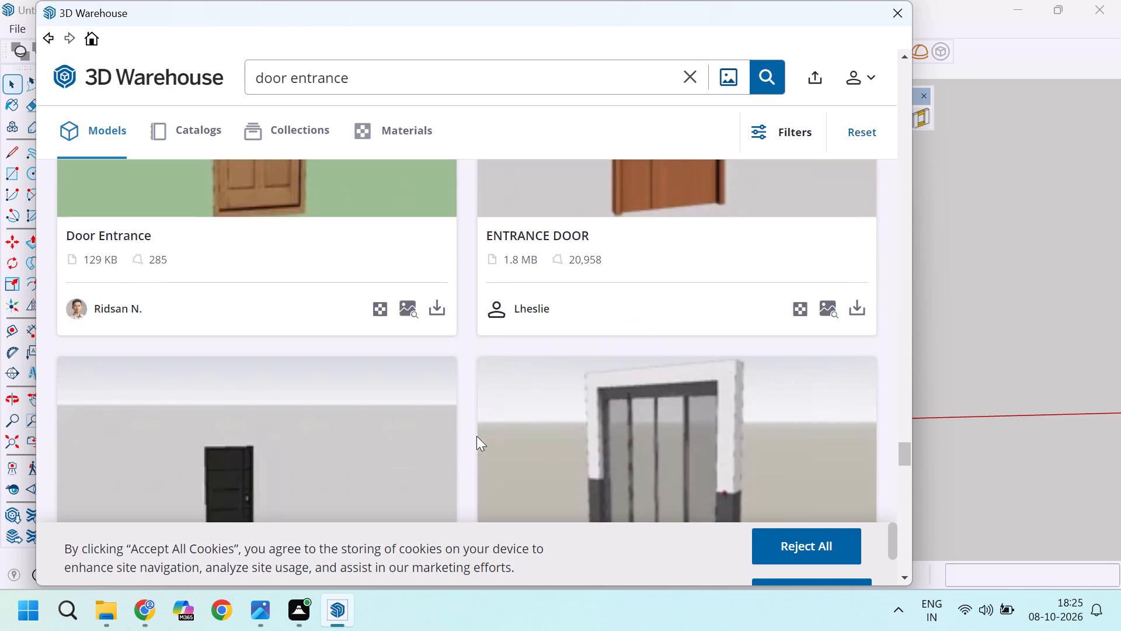
{"action": "scroll", "coordinate": [476, 436], "scroll_direction": "down", "scroll_amount": 3}
{"action": "scroll", "coordinate": [476, 437], "scroll_direction": "up", "scroll_amount": 2}
{"action": "scroll", "coordinate": [476, 437], "scroll_direction": "down", "scroll_amount": 4}
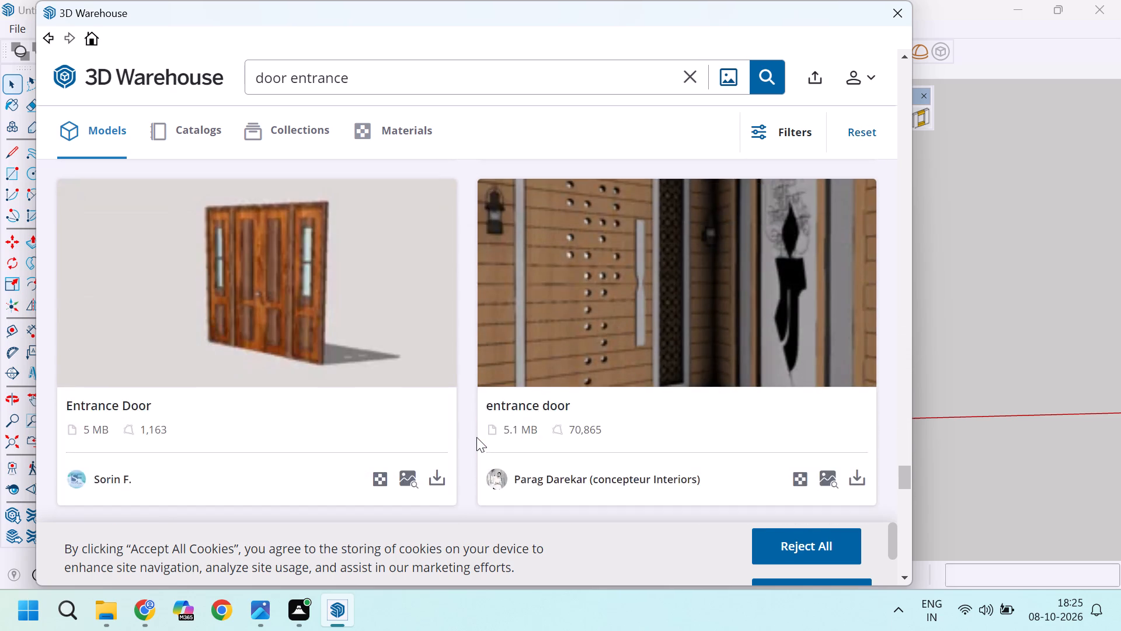
{"action": "scroll", "coordinate": [476, 437], "scroll_direction": "down", "scroll_amount": 12}
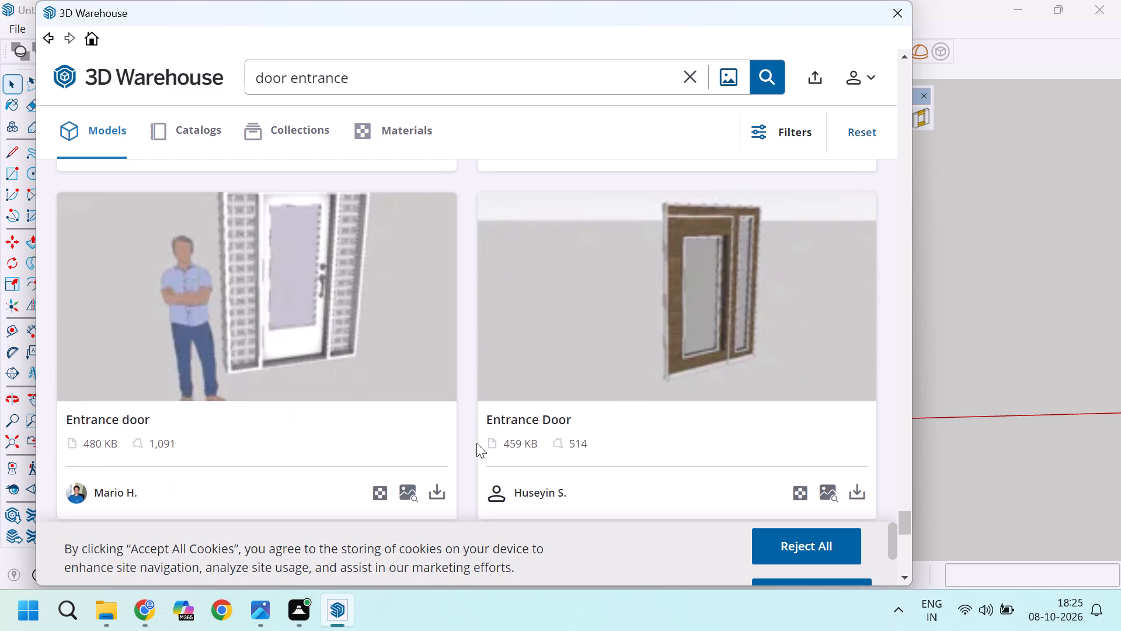
{"action": "scroll", "coordinate": [476, 445], "scroll_direction": "down", "scroll_amount": 6}
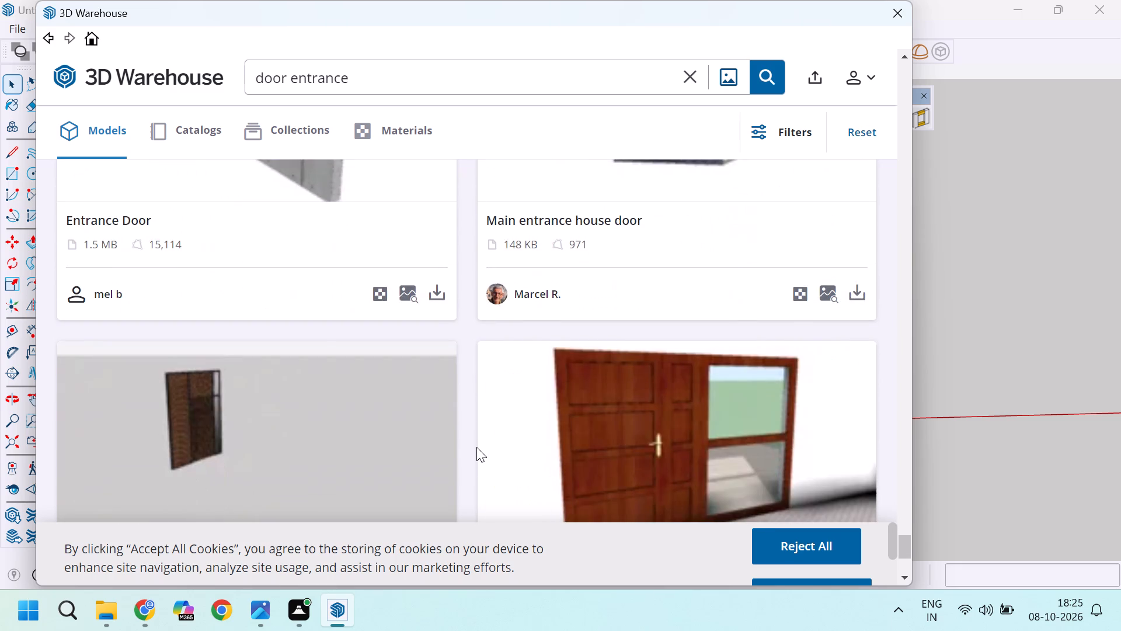
Look further through the "door entrance" models for an entrance door with side windows that suits the house.
{"action": "scroll", "coordinate": [476, 447], "scroll_direction": "down", "scroll_amount": 6}
{"action": "left_click", "coordinate": [479, 484]}
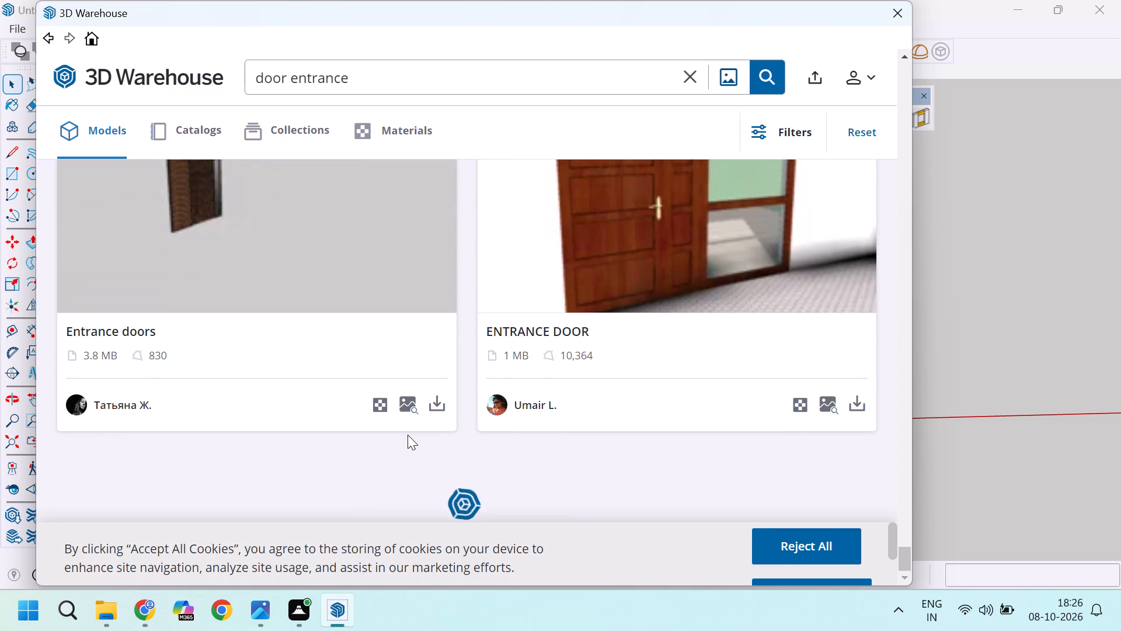
{"action": "scroll", "coordinate": [408, 435], "scroll_direction": "down", "scroll_amount": 5}
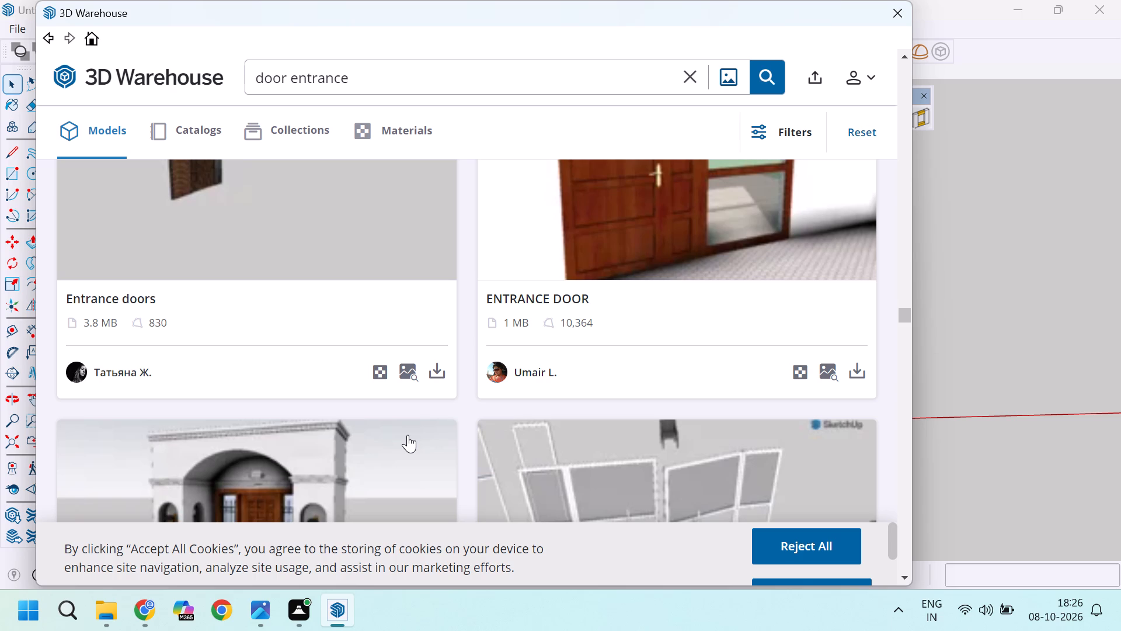
{"action": "scroll", "coordinate": [396, 435], "scroll_direction": "down", "scroll_amount": 7}
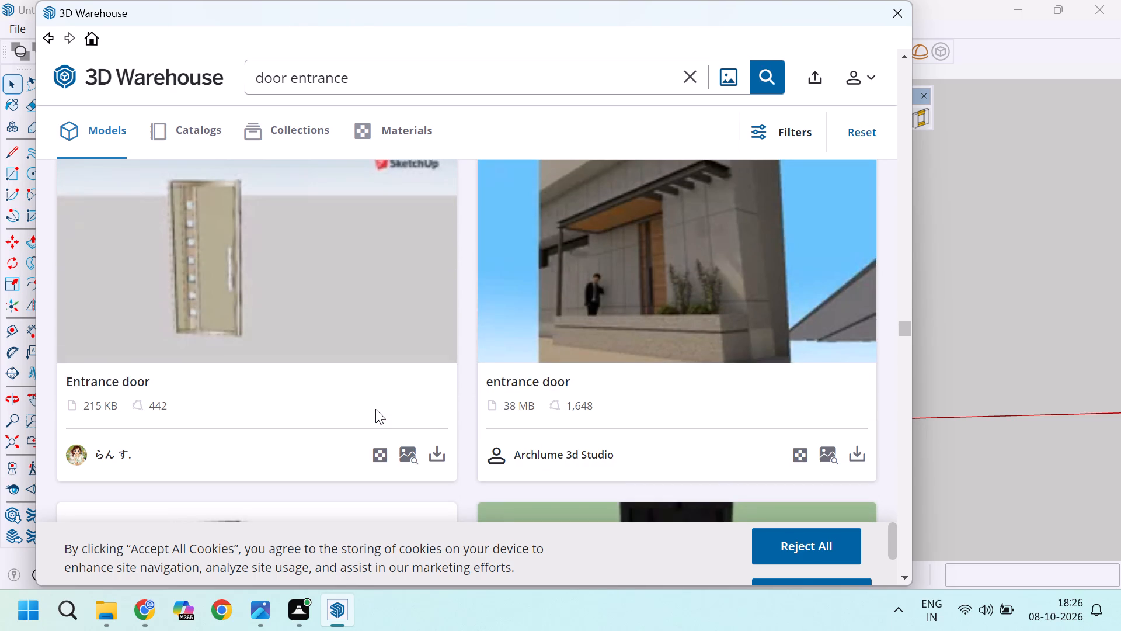
{"action": "scroll", "coordinate": [375, 409], "scroll_direction": "down", "scroll_amount": 6}
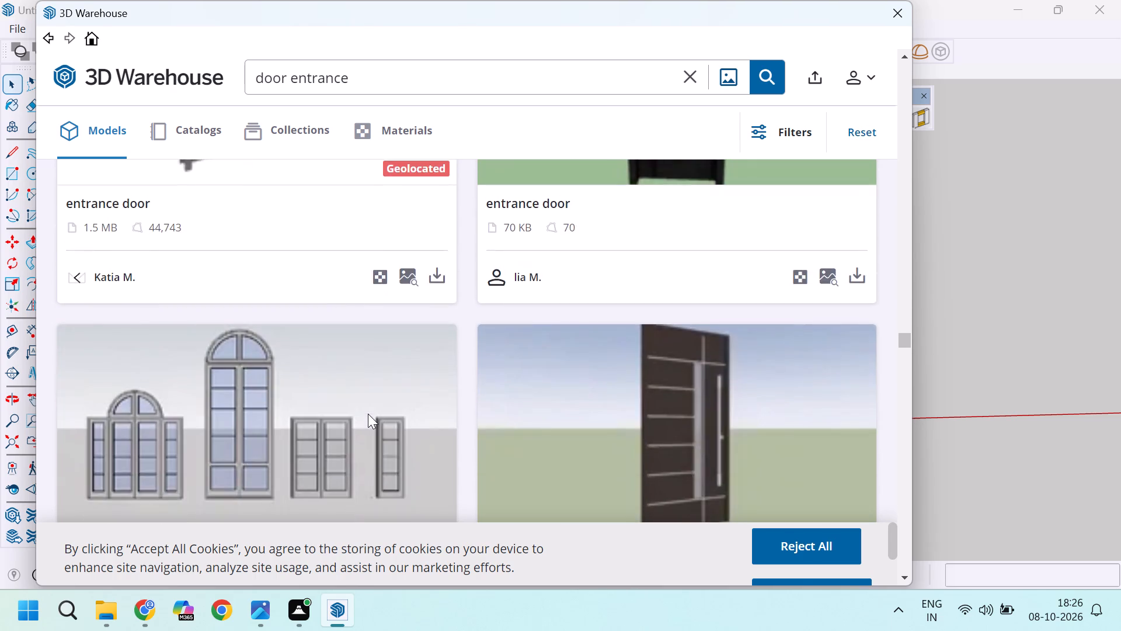
{"action": "scroll", "coordinate": [368, 414], "scroll_direction": "down", "scroll_amount": 3}
{"action": "scroll", "coordinate": [366, 415], "scroll_direction": "up", "scroll_amount": 1}
{"action": "scroll", "coordinate": [364, 416], "scroll_direction": "down", "scroll_amount": 3}
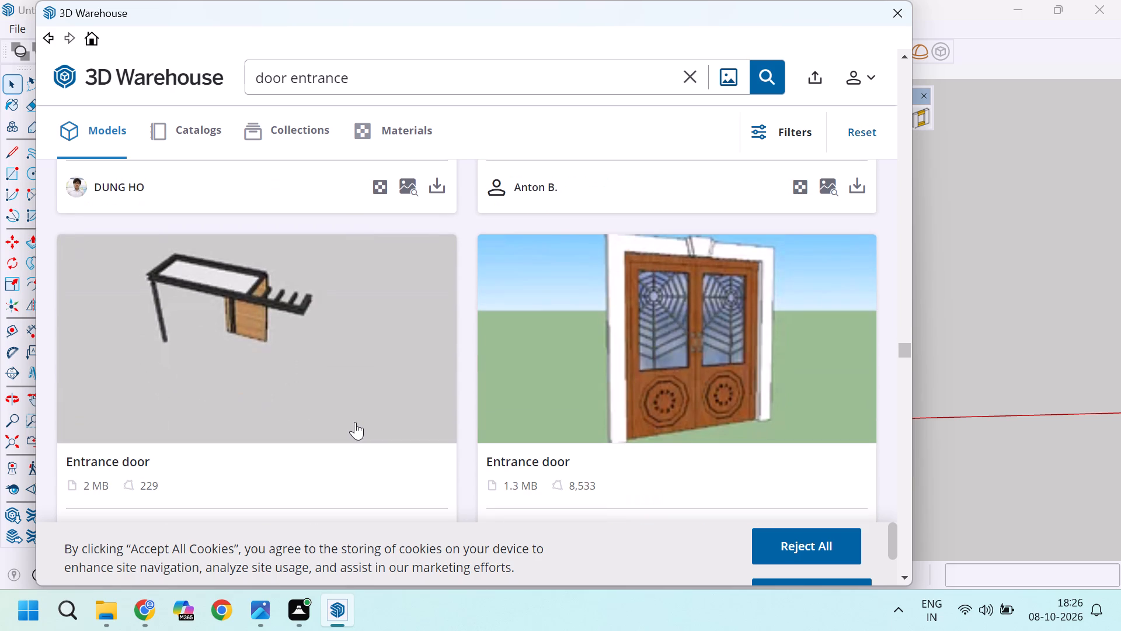
{"action": "scroll", "coordinate": [355, 422], "scroll_direction": "down", "scroll_amount": 8}
{"action": "scroll", "coordinate": [350, 433], "scroll_direction": "up", "scroll_amount": 3}
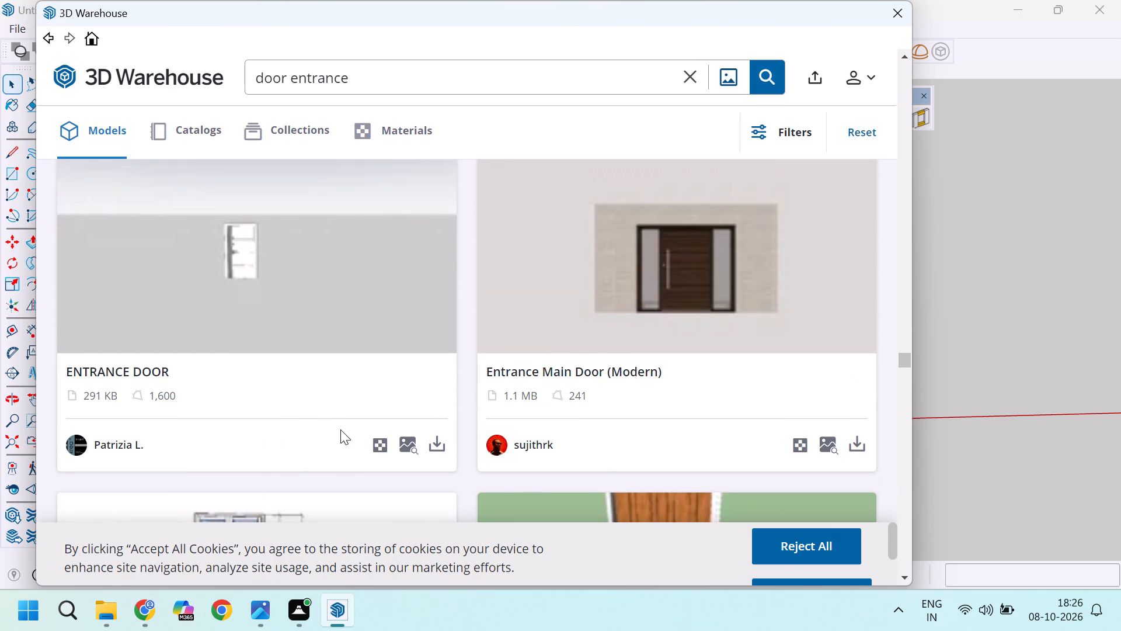
Load the "Entrance Main Door (Modern)" model directly into the SketchUp model and place it beside the house.
{"action": "left_click", "coordinate": [853, 440]}
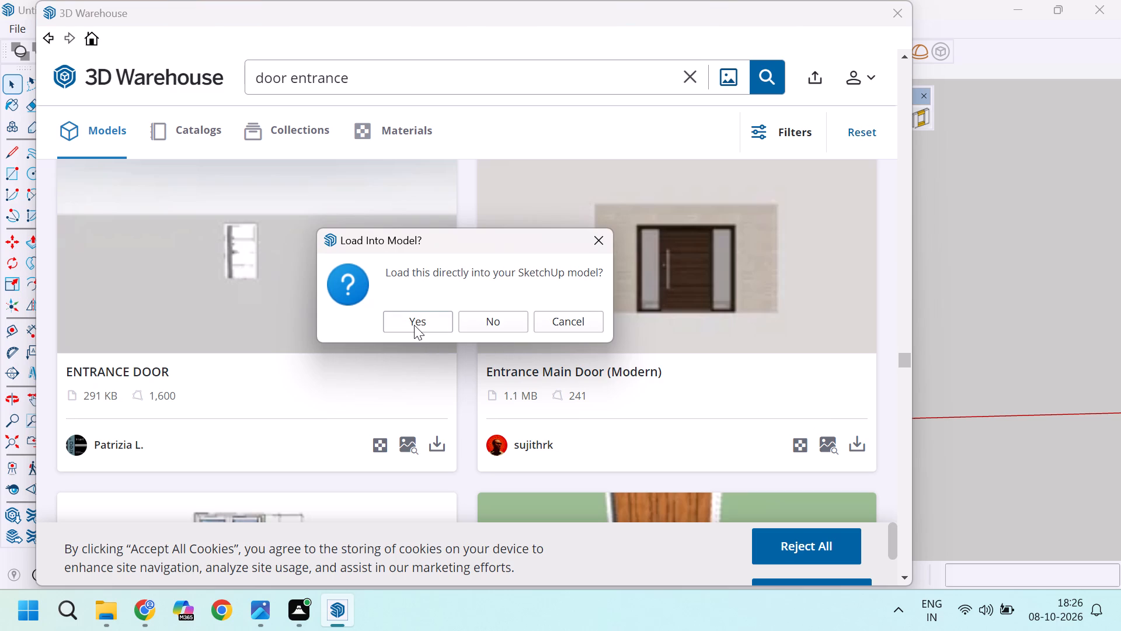
{"action": "left_click", "coordinate": [402, 318]}
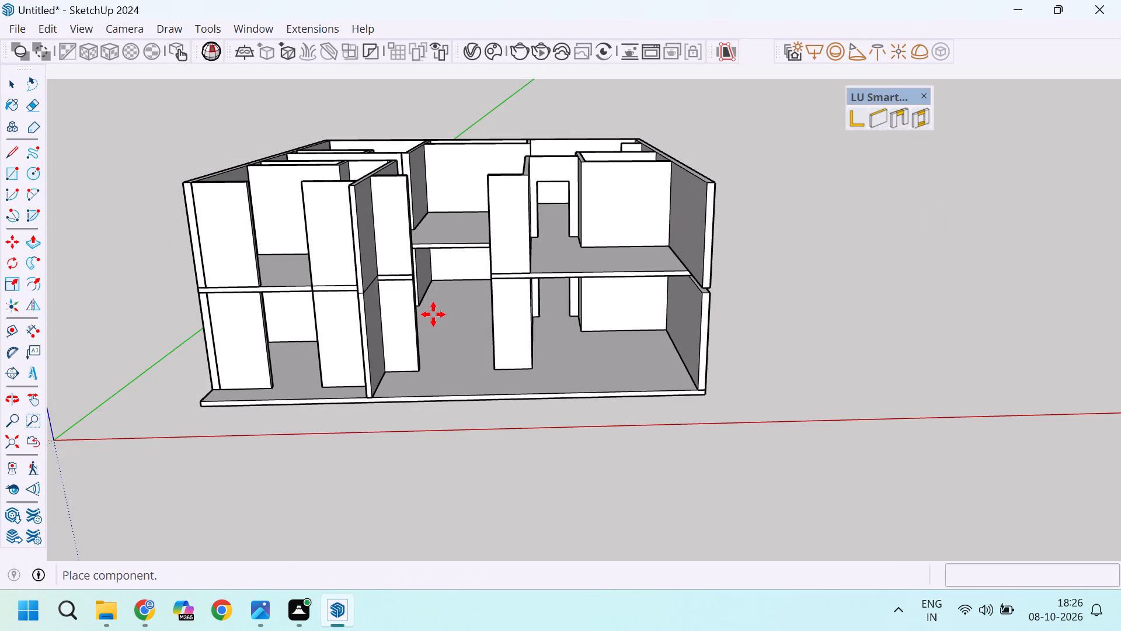
{"action": "scroll", "coordinate": [437, 329], "scroll_direction": "down", "scroll_amount": 10}
{"action": "scroll", "coordinate": [360, 401], "scroll_direction": "up", "scroll_amount": 4}
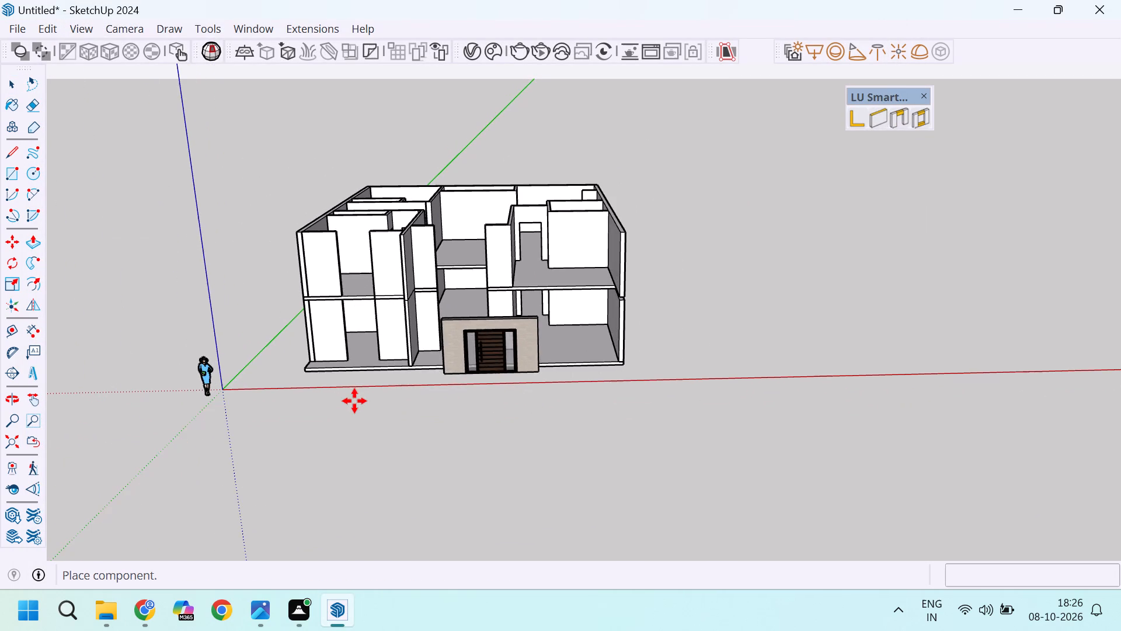
{"action": "scroll", "coordinate": [340, 379], "scroll_direction": "up", "scroll_amount": 5}
{"action": "scroll", "coordinate": [399, 363], "scroll_direction": "up", "scroll_amount": 5}
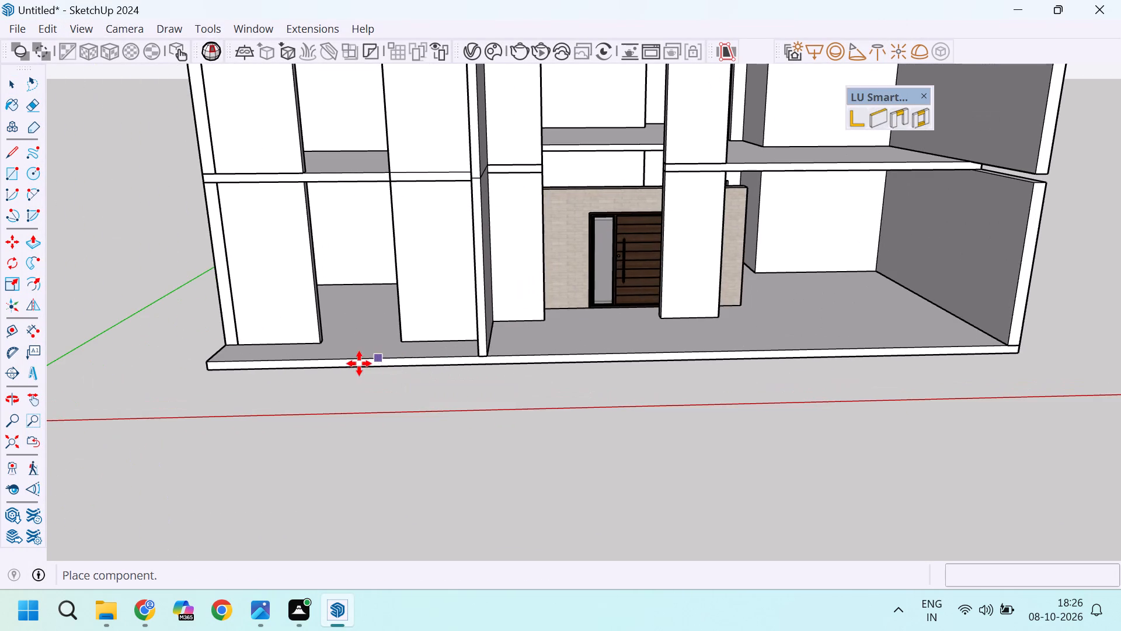
{"action": "scroll", "coordinate": [333, 393], "scroll_direction": "down", "scroll_amount": 9}
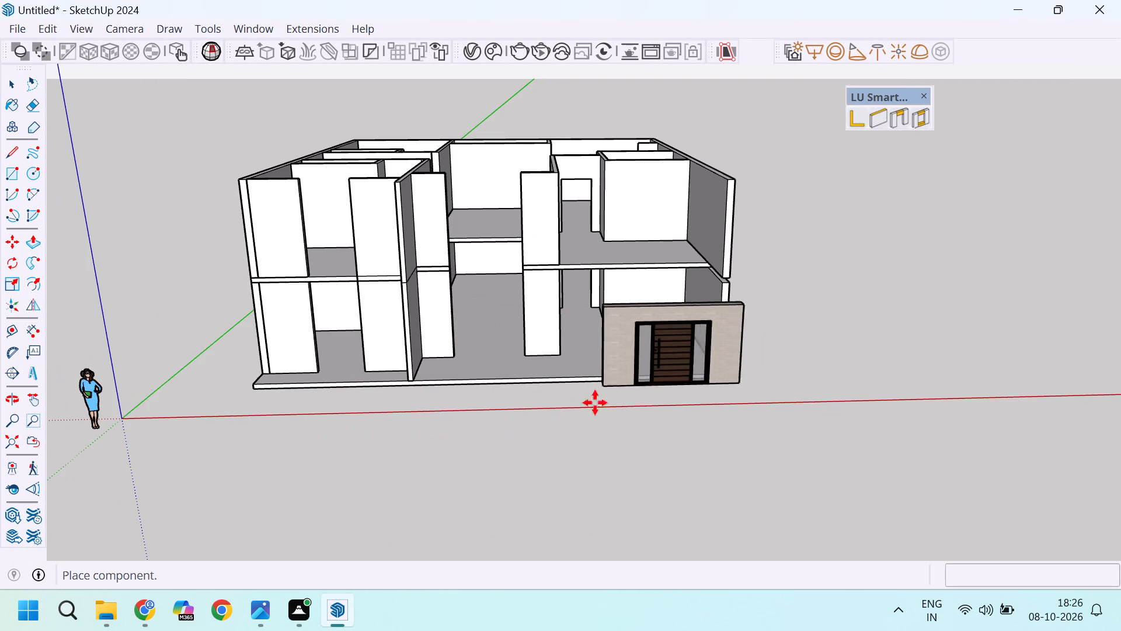
{"action": "scroll", "coordinate": [695, 372], "scroll_direction": "up", "scroll_amount": 1}
{"action": "left_click", "coordinate": [763, 359]}
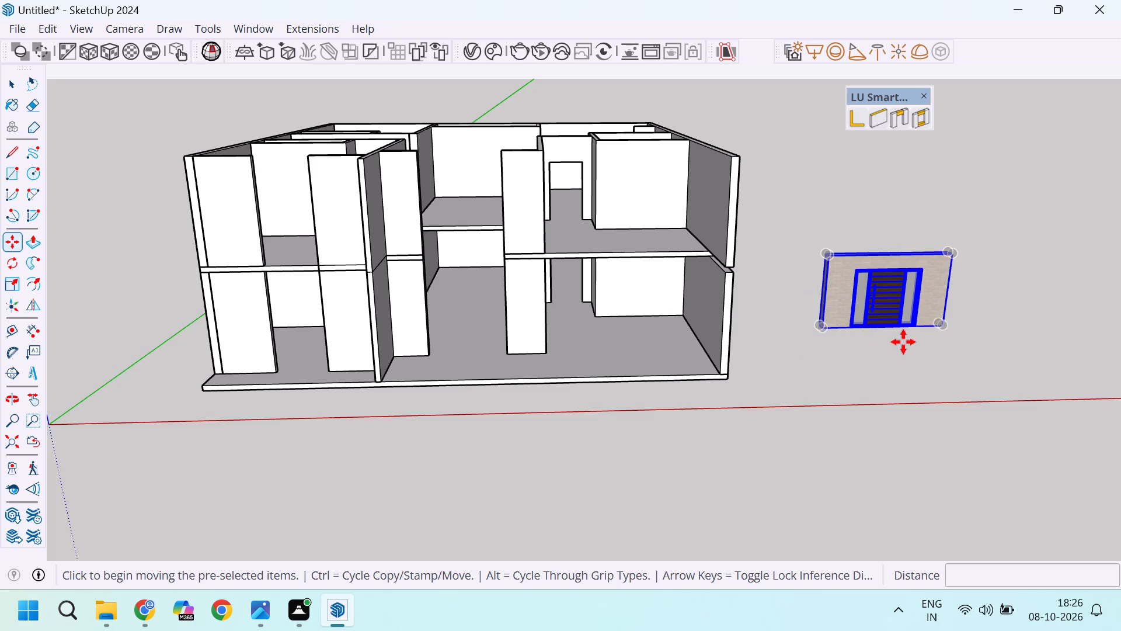
Open the placed door component for editing and delete the brick wall around the door, keeping the door and side windows.
{"action": "scroll", "coordinate": [911, 332], "scroll_direction": "up", "scroll_amount": 9}
{"action": "key", "text": "space"}
{"action": "left_click", "coordinate": [852, 231]}
{"action": "scroll", "coordinate": [830, 252], "scroll_direction": "up", "scroll_amount": 4}
{"action": "double_click", "coordinate": [821, 248]}
{"action": "left_click", "coordinate": [819, 252]}
{"action": "scroll", "coordinate": [890, 280], "scroll_direction": "up", "scroll_amount": 3}
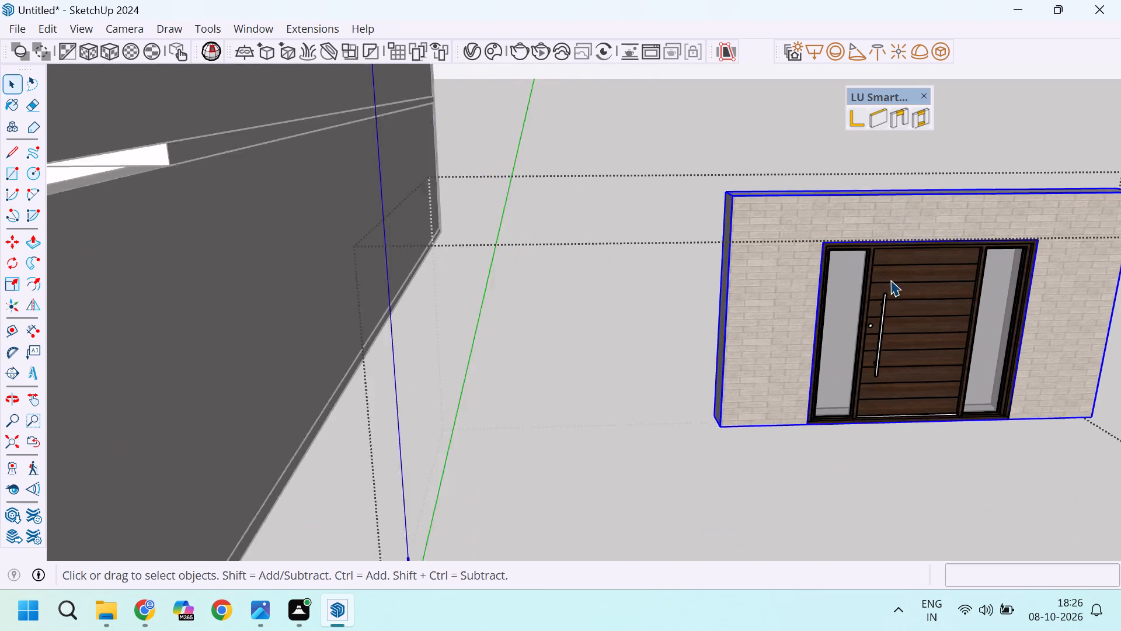
{"action": "scroll", "coordinate": [852, 282], "scroll_direction": "down", "scroll_amount": 4}
{"action": "key", "text": "Delete"}
{"action": "scroll", "coordinate": [858, 278], "scroll_direction": "up", "scroll_amount": 2}
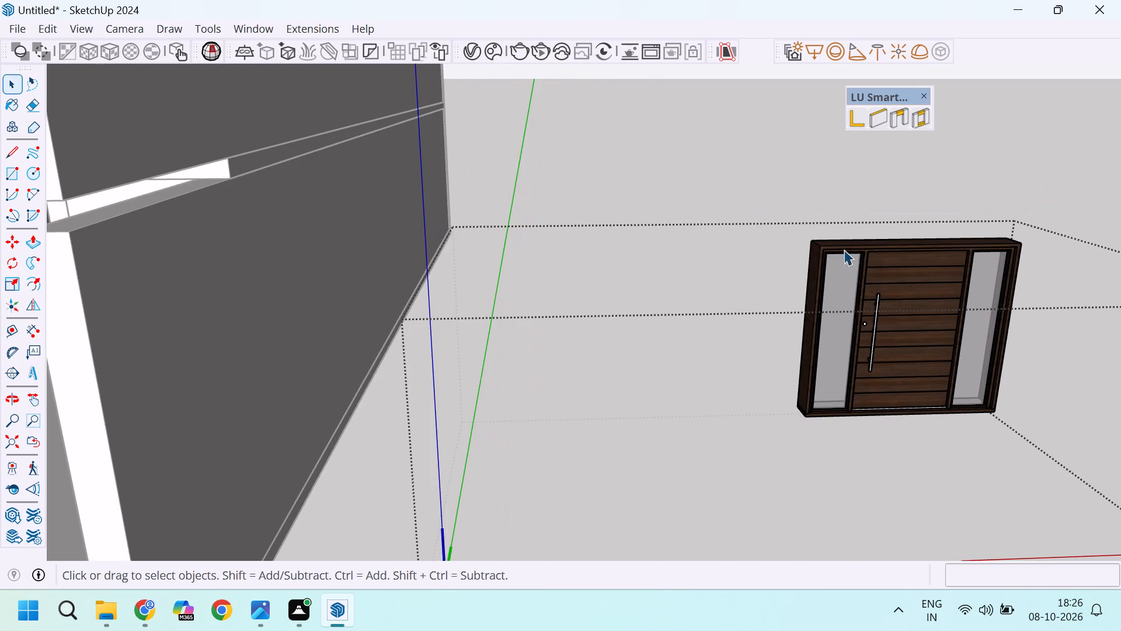
{"action": "left_click", "coordinate": [810, 216]}
Move the door by its bottom side-edge midpoint to the bottom midpoint of the wall end in the ground-floor entrance opening.
{"action": "left_click", "coordinate": [867, 247]}
{"action": "scroll", "coordinate": [880, 264], "scroll_direction": "up", "scroll_amount": 4}
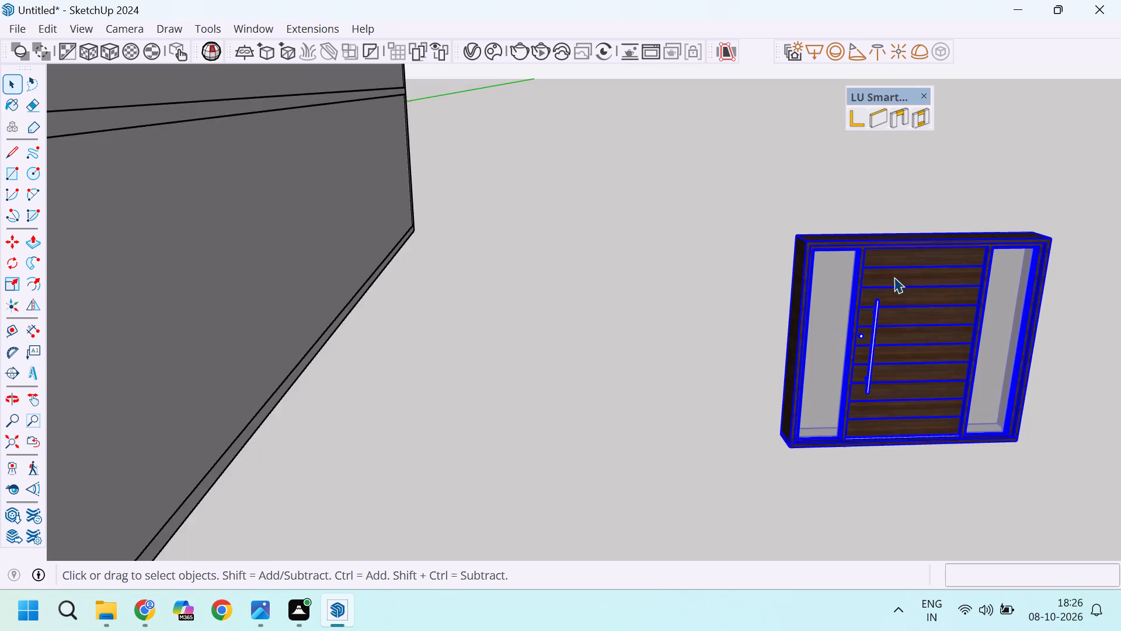
{"action": "scroll", "coordinate": [755, 464], "scroll_direction": "up", "scroll_amount": 5}
{"action": "middle_click_drag", "start_coordinate": [760, 481], "coordinate": [828, 480]}
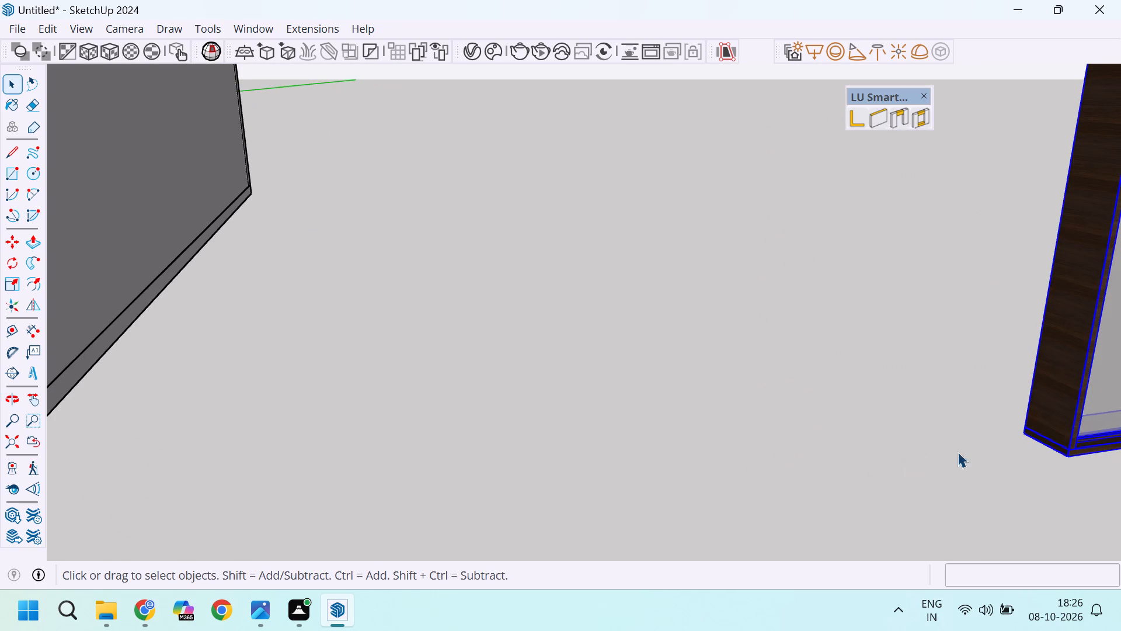
{"action": "scroll", "coordinate": [981, 453], "scroll_direction": "up", "scroll_amount": 3}
{"action": "key", "text": "m"}
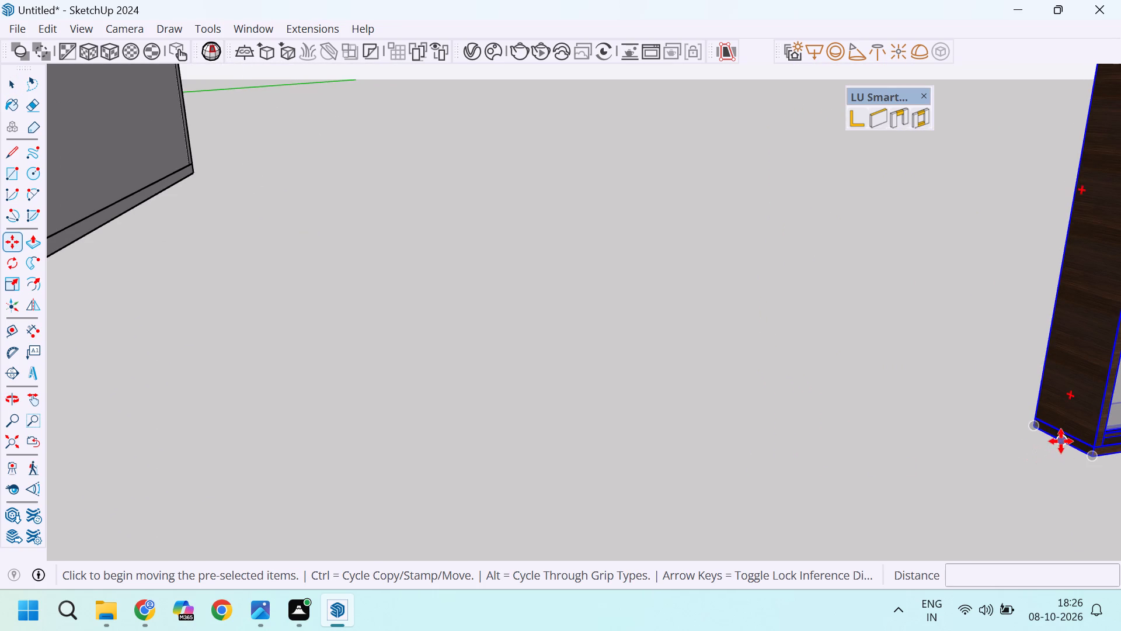
{"action": "left_click", "coordinate": [1061, 441]}
{"action": "scroll", "coordinate": [1009, 388], "scroll_direction": "down", "scroll_amount": 7}
{"action": "scroll", "coordinate": [1028, 378], "scroll_direction": "down", "scroll_amount": 20}
{"action": "scroll", "coordinate": [1028, 378], "scroll_direction": "down", "scroll_amount": 1}
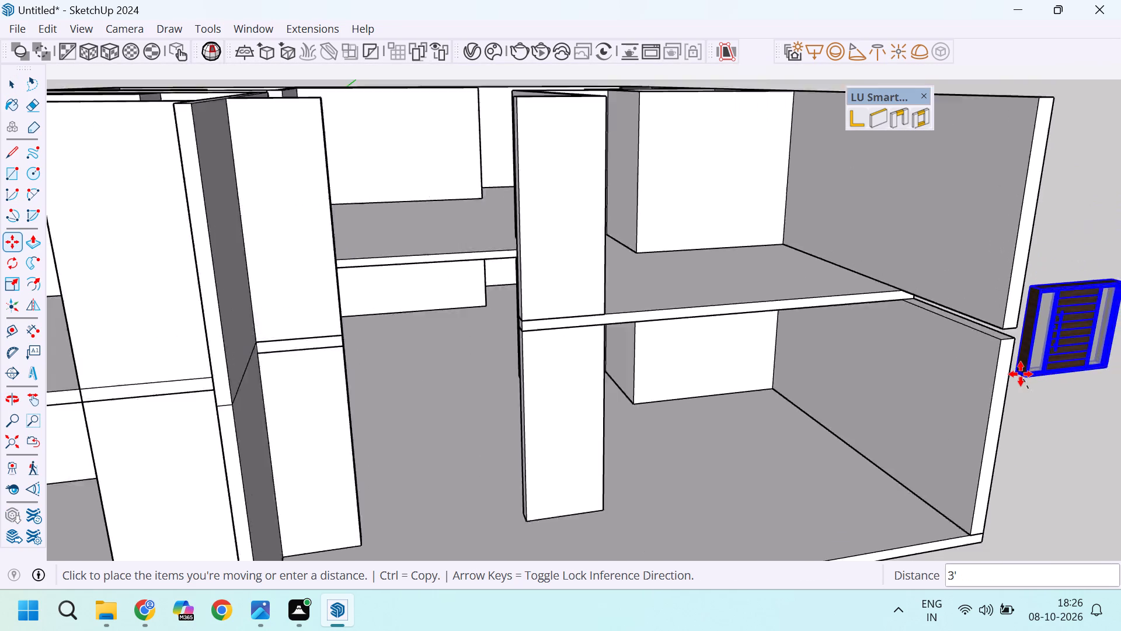
{"action": "scroll", "coordinate": [1021, 374], "scroll_direction": "down", "scroll_amount": 2}
{"action": "middle_click_drag", "start_coordinate": [833, 455], "coordinate": [805, 463]}
{"action": "scroll", "coordinate": [681, 465], "scroll_direction": "up", "scroll_amount": 6}
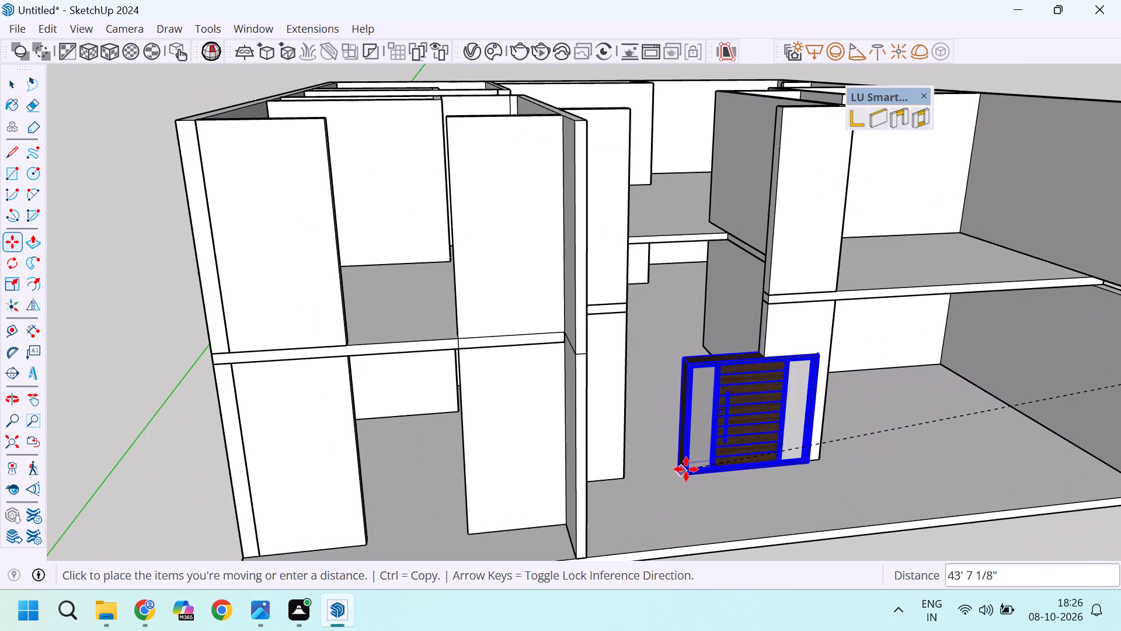
{"action": "middle_click_drag", "start_coordinate": [688, 469], "coordinate": [605, 521]}
{"action": "scroll", "coordinate": [604, 521], "scroll_direction": "up", "scroll_amount": 20}
{"action": "scroll", "coordinate": [604, 521], "scroll_direction": "up", "scroll_amount": 9}
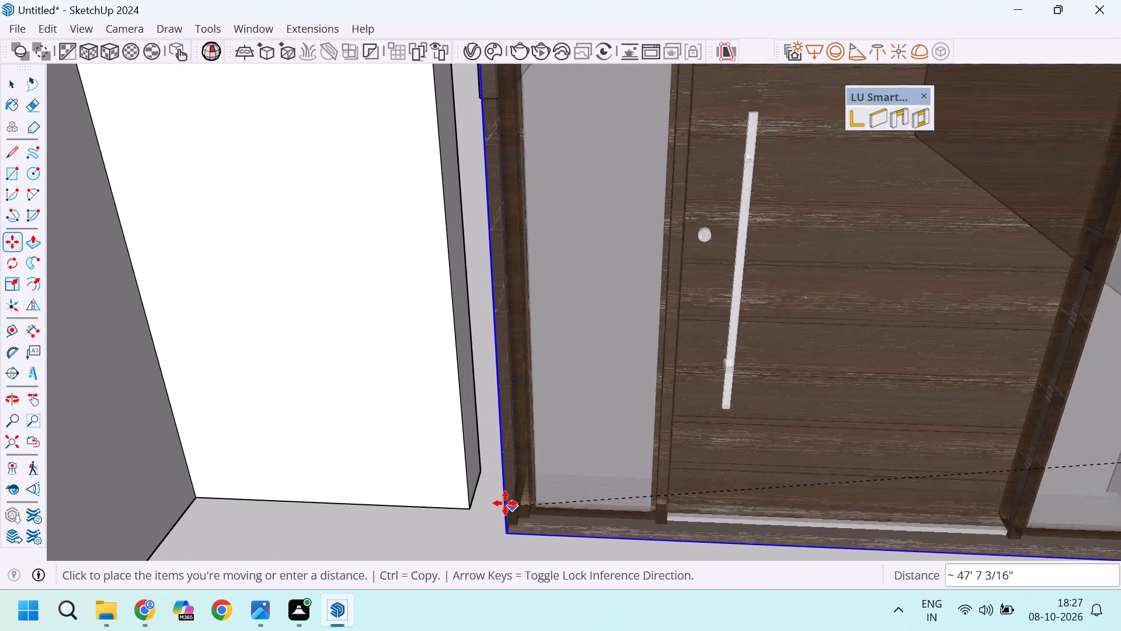
{"action": "scroll", "coordinate": [505, 503], "scroll_direction": "up", "scroll_amount": 20}
{"action": "scroll", "coordinate": [505, 503], "scroll_direction": "up", "scroll_amount": 17}
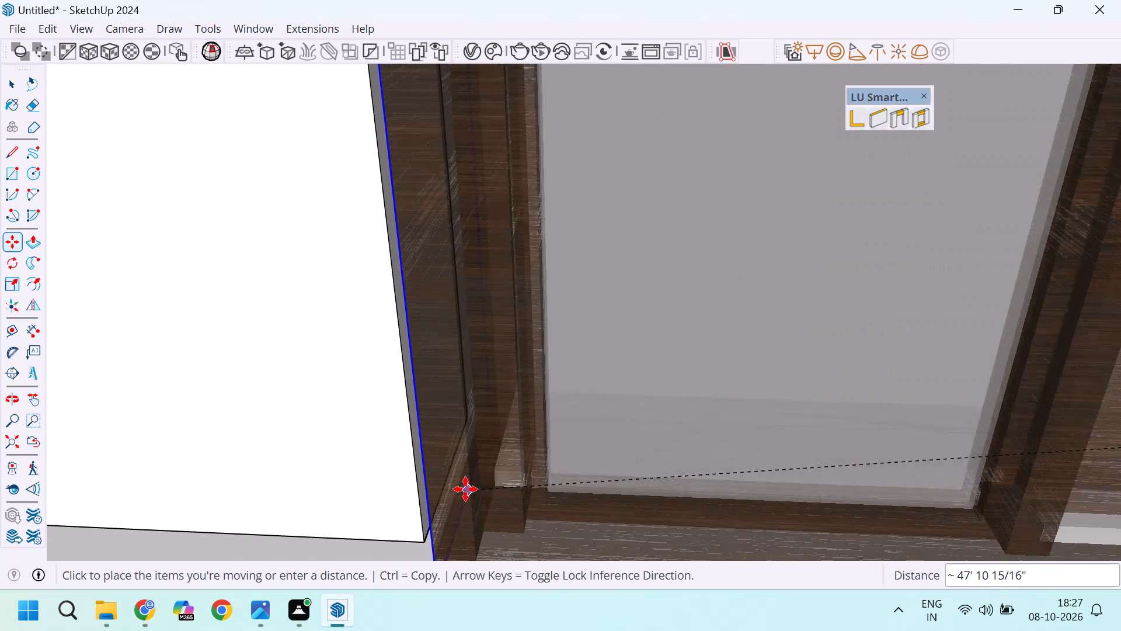
{"action": "scroll", "coordinate": [465, 489], "scroll_direction": "up", "scroll_amount": 10}
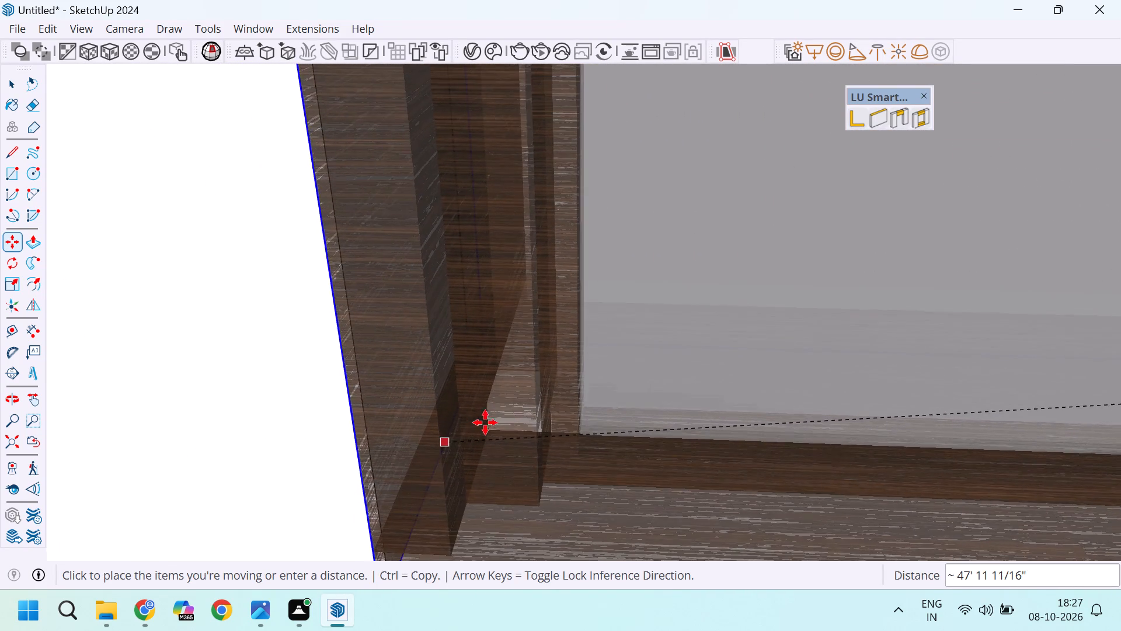
{"action": "scroll", "coordinate": [487, 421], "scroll_direction": "down", "scroll_amount": 13}
{"action": "scroll", "coordinate": [465, 438], "scroll_direction": "up", "scroll_amount": 6}
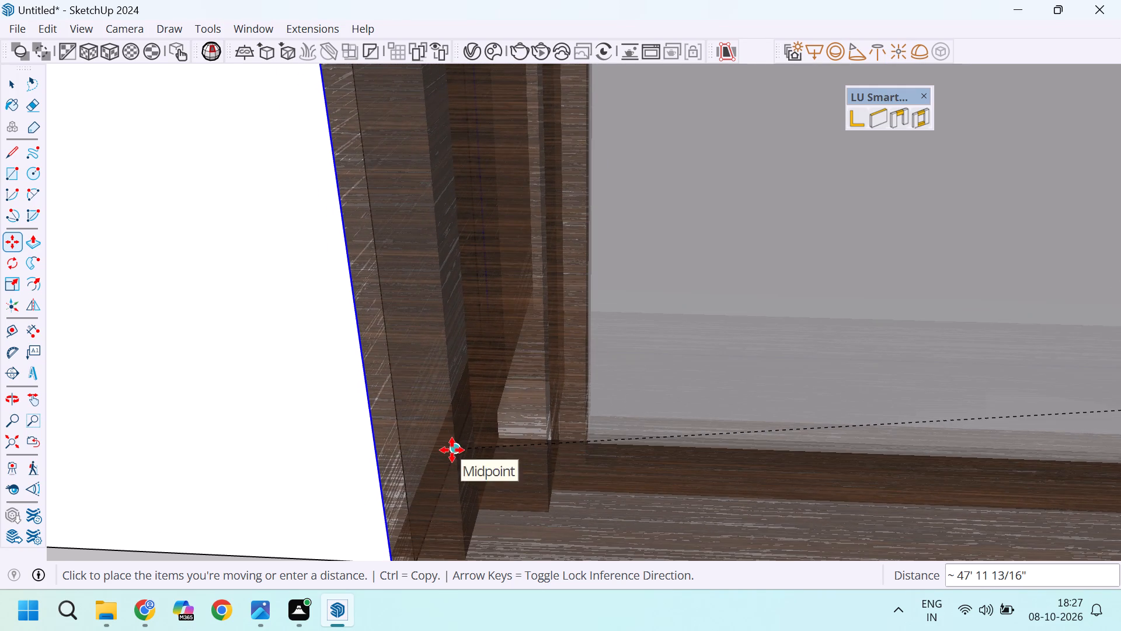
{"action": "left_click", "coordinate": [452, 450]}
Scale the entrance door upward by a factor of about 2.92 to reach the top of the upper-storey walls.
{"action": "scroll", "coordinate": [485, 441], "scroll_direction": "down", "scroll_amount": 20}
{"action": "scroll", "coordinate": [485, 441], "scroll_direction": "down", "scroll_amount": 15}
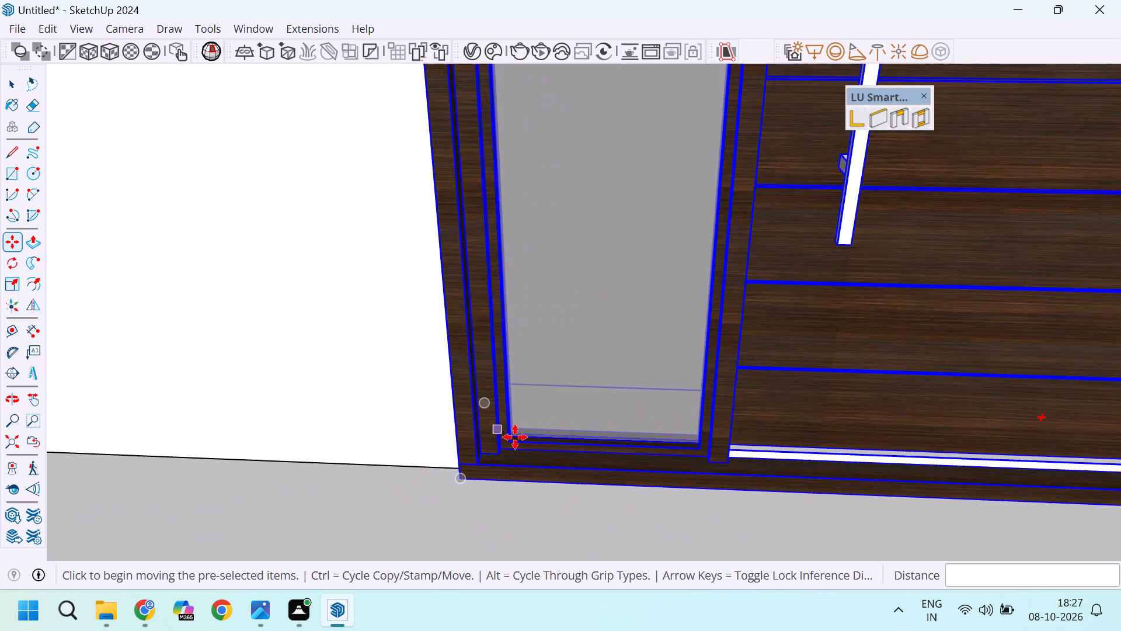
{"action": "scroll", "coordinate": [515, 437], "scroll_direction": "down", "scroll_amount": 20}
{"action": "scroll", "coordinate": [515, 437], "scroll_direction": "down", "scroll_amount": 9}
{"action": "scroll", "coordinate": [709, 329], "scroll_direction": "up", "scroll_amount": 5}
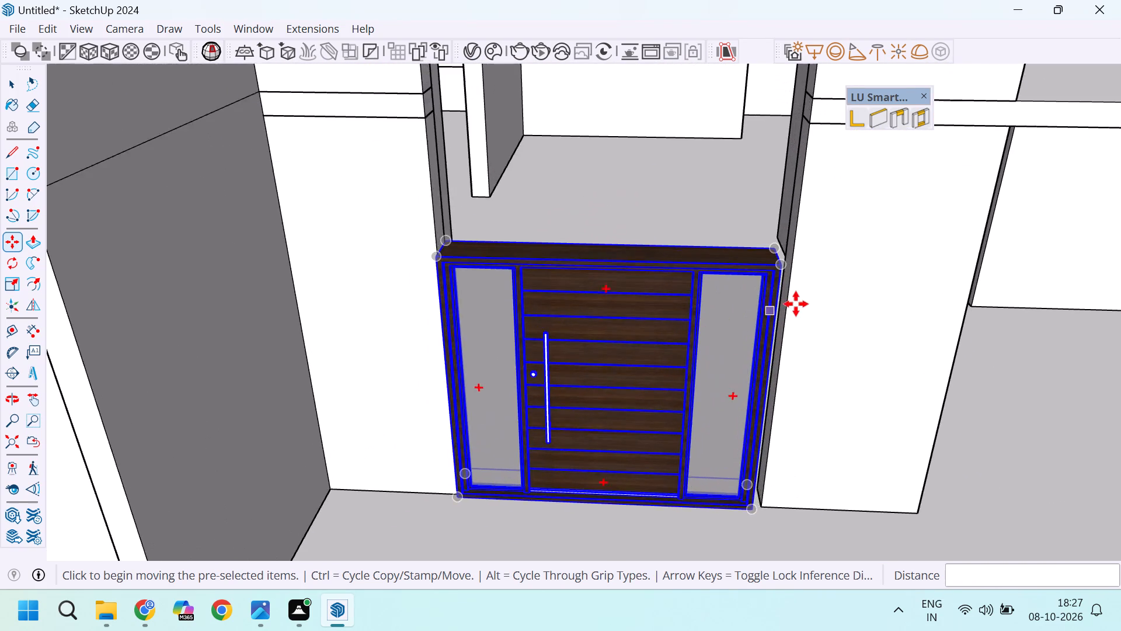
{"action": "scroll", "coordinate": [796, 304], "scroll_direction": "up", "scroll_amount": 4}
{"action": "scroll", "coordinate": [774, 280], "scroll_direction": "down", "scroll_amount": 10}
{"action": "scroll", "coordinate": [780, 286], "scroll_direction": "up", "scroll_amount": 5}
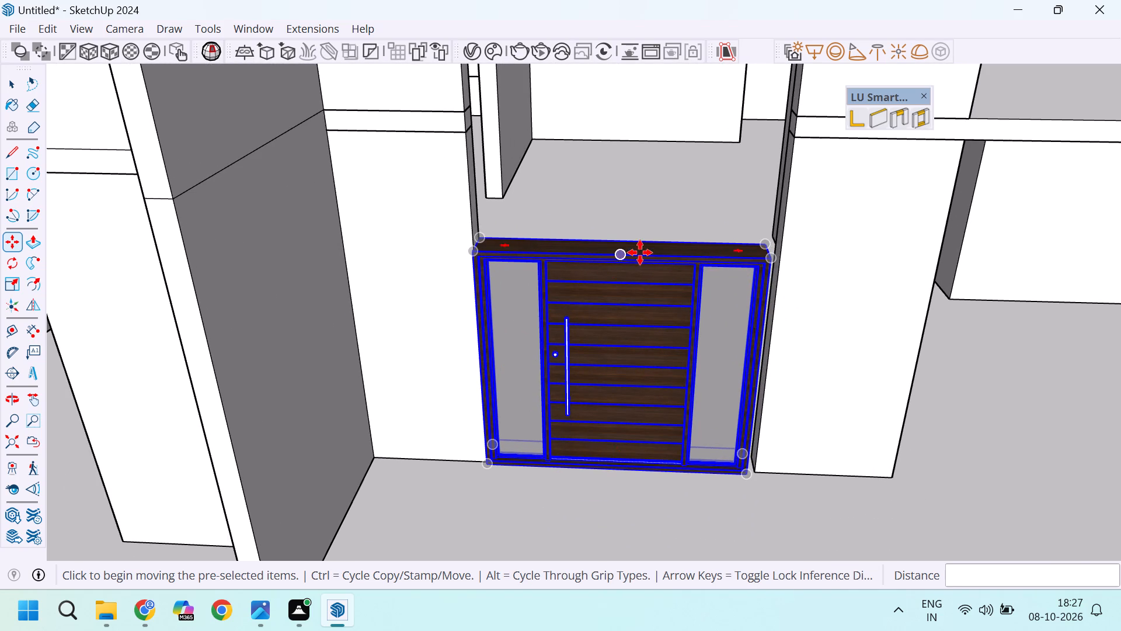
{"action": "key", "text": "s"}
{"action": "scroll", "coordinate": [644, 247], "scroll_direction": "up", "scroll_amount": 4}
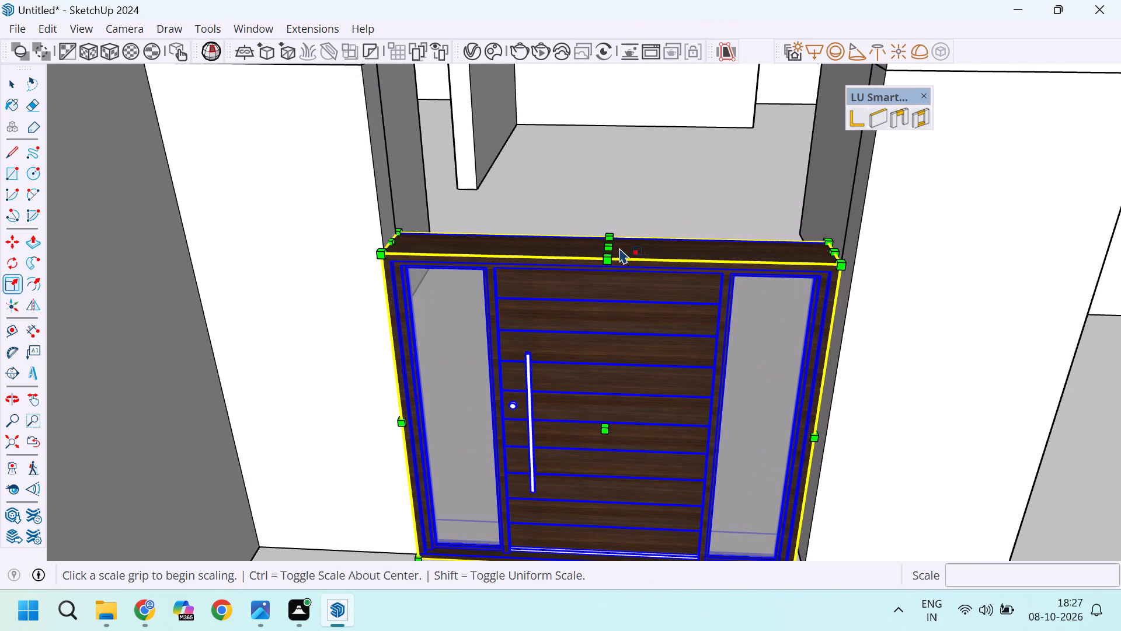
{"action": "left_click_drag", "start_coordinate": [612, 245], "coordinate": [610, 240]}
{"action": "left_click", "coordinate": [611, 240]}
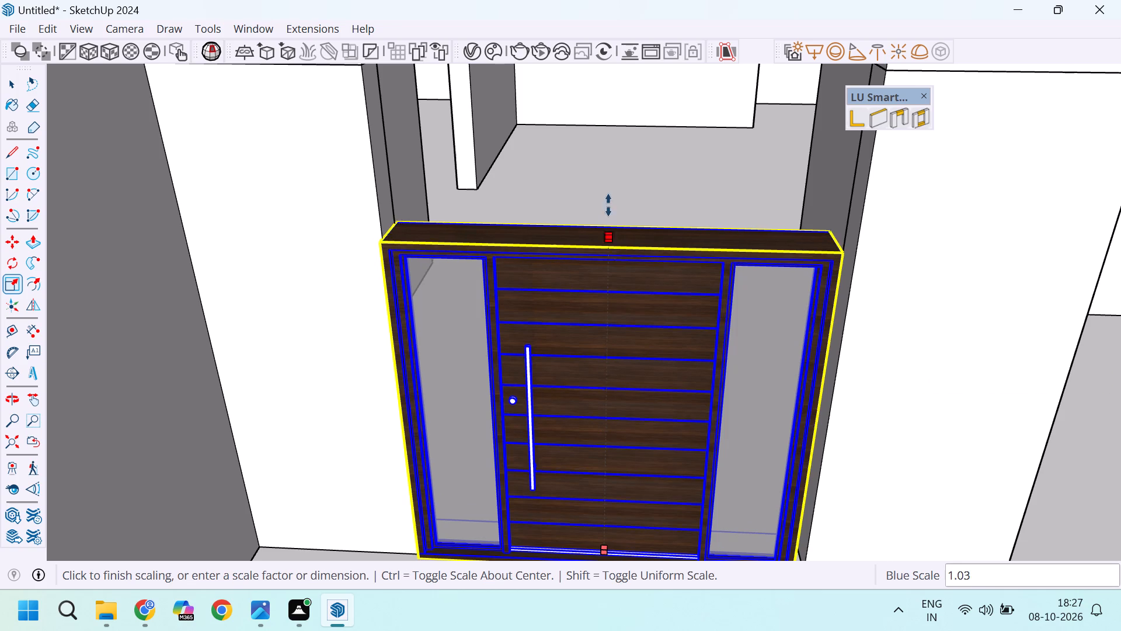
{"action": "scroll", "coordinate": [623, 168], "scroll_direction": "down", "scroll_amount": 6}
{"action": "scroll", "coordinate": [584, 158], "scroll_direction": "down", "scroll_amount": 19}
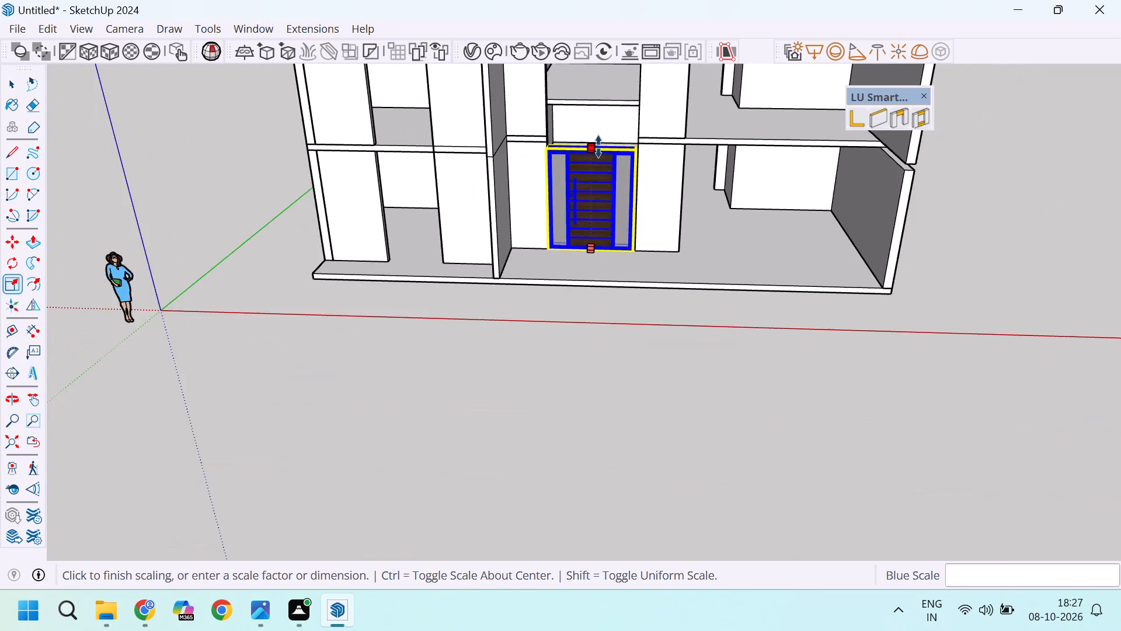
{"action": "scroll", "coordinate": [598, 147], "scroll_direction": "down", "scroll_amount": 7}
{"action": "scroll", "coordinate": [616, 103], "scroll_direction": "up", "scroll_amount": 16}
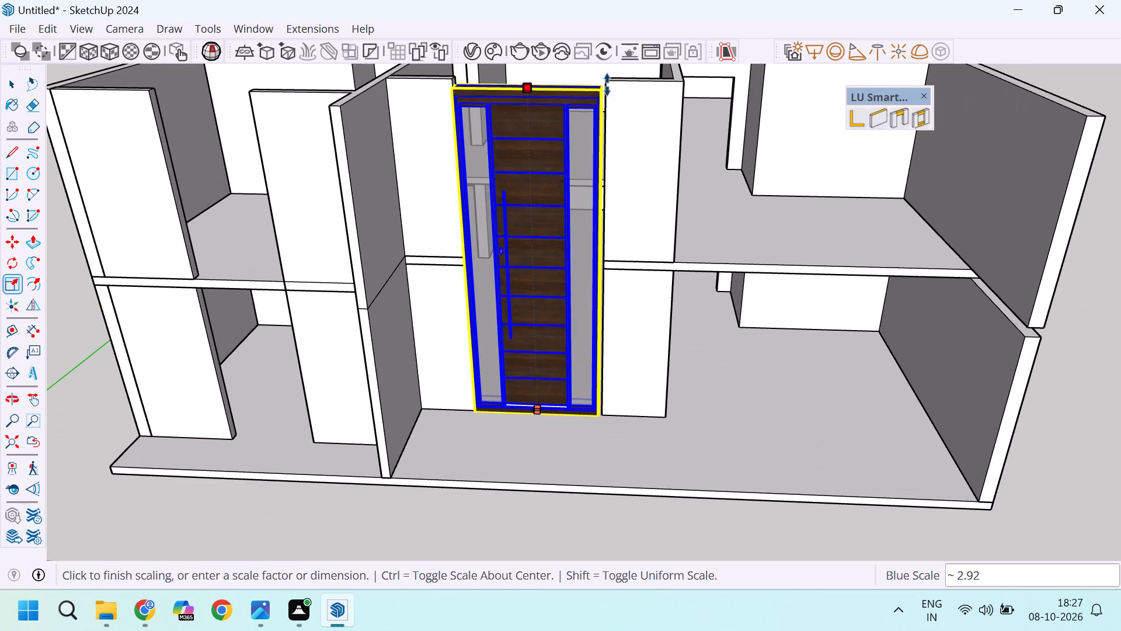
{"action": "left_click", "coordinate": [607, 82]}
{"action": "scroll", "coordinate": [625, 116], "scroll_direction": "down", "scroll_amount": 4}
{"action": "key", "text": "space"}
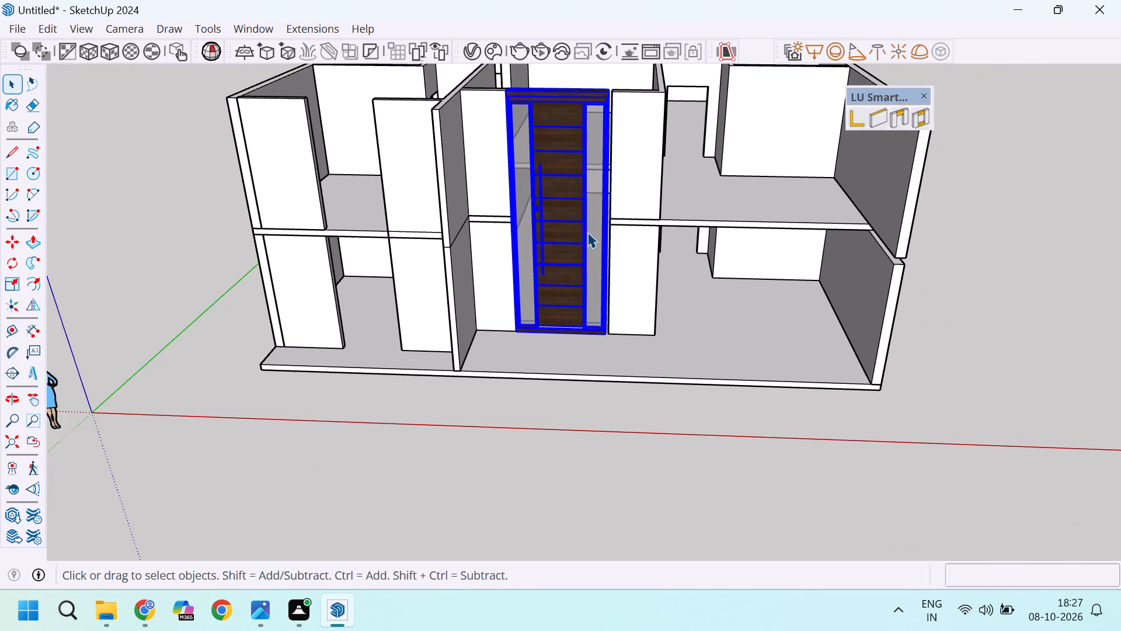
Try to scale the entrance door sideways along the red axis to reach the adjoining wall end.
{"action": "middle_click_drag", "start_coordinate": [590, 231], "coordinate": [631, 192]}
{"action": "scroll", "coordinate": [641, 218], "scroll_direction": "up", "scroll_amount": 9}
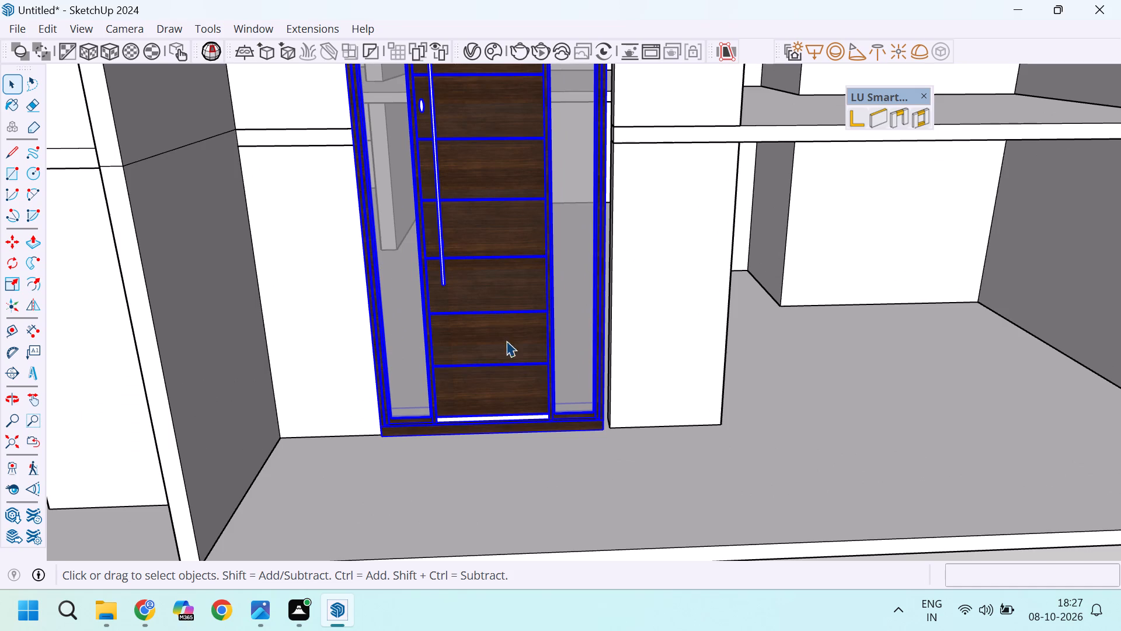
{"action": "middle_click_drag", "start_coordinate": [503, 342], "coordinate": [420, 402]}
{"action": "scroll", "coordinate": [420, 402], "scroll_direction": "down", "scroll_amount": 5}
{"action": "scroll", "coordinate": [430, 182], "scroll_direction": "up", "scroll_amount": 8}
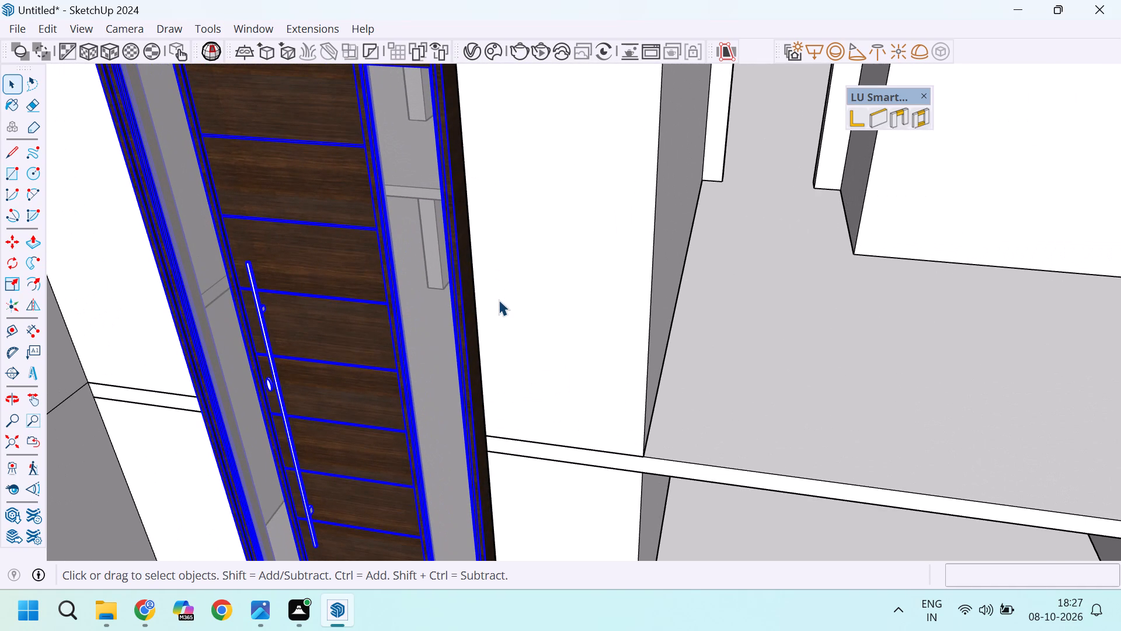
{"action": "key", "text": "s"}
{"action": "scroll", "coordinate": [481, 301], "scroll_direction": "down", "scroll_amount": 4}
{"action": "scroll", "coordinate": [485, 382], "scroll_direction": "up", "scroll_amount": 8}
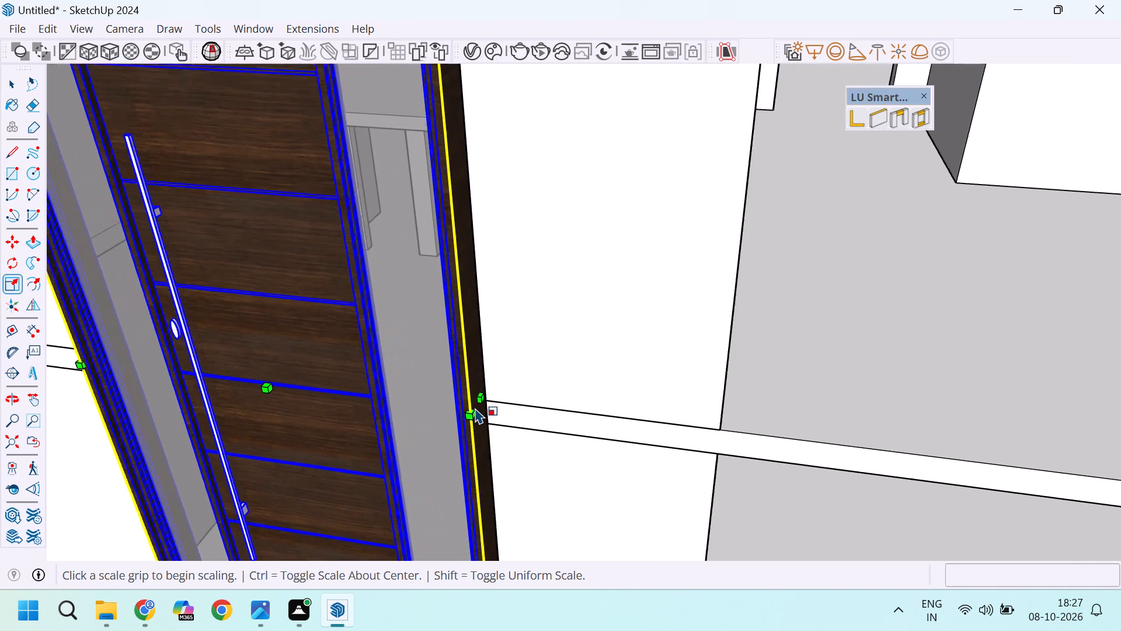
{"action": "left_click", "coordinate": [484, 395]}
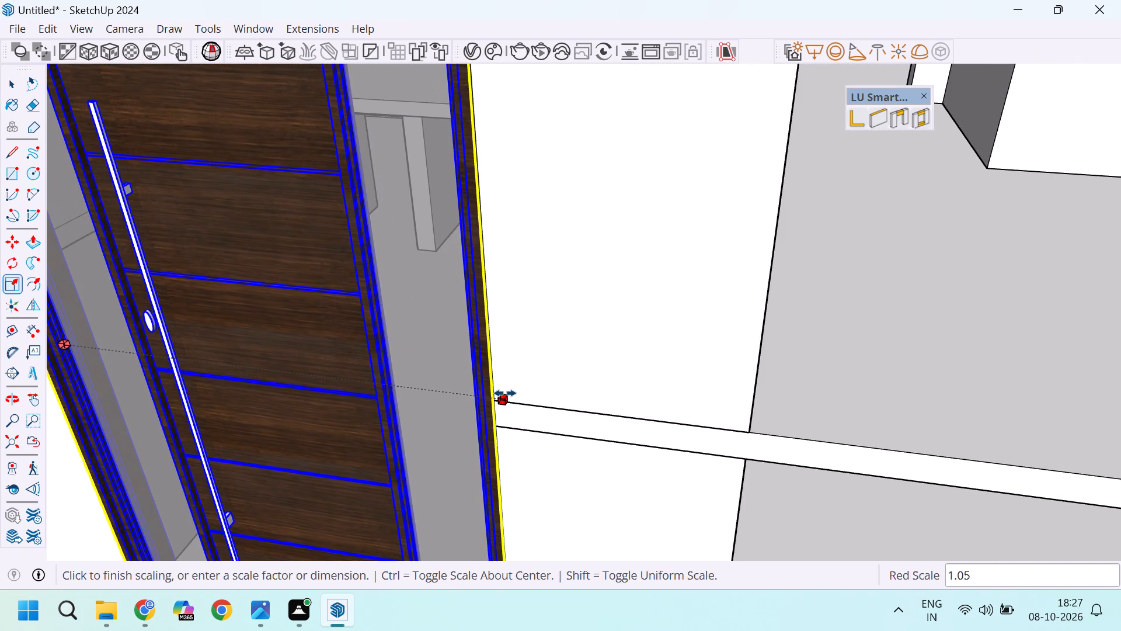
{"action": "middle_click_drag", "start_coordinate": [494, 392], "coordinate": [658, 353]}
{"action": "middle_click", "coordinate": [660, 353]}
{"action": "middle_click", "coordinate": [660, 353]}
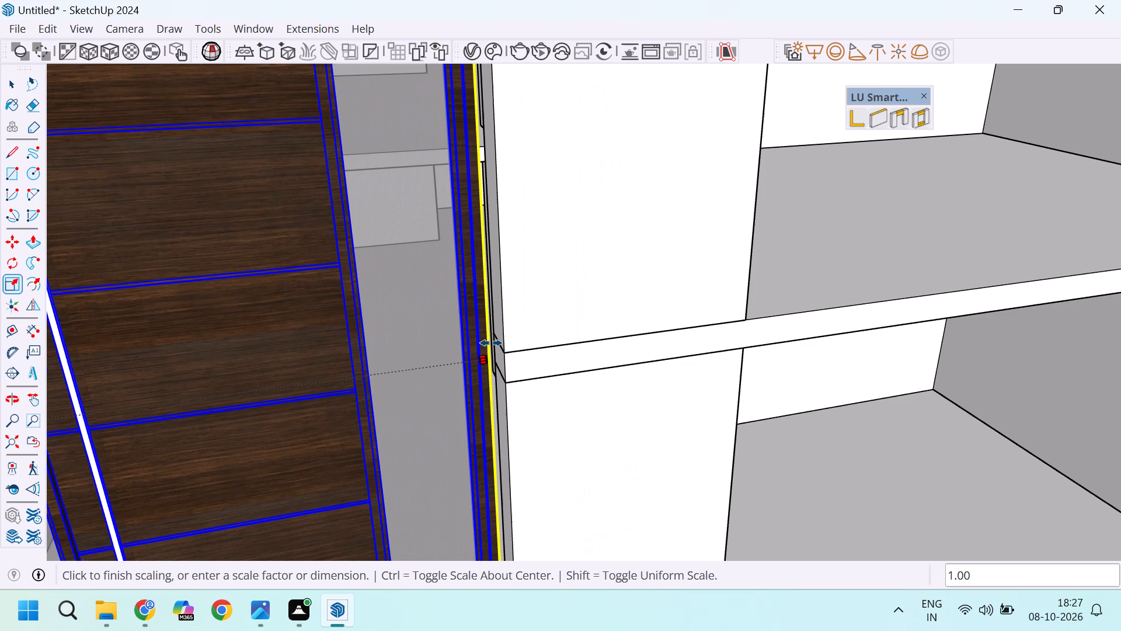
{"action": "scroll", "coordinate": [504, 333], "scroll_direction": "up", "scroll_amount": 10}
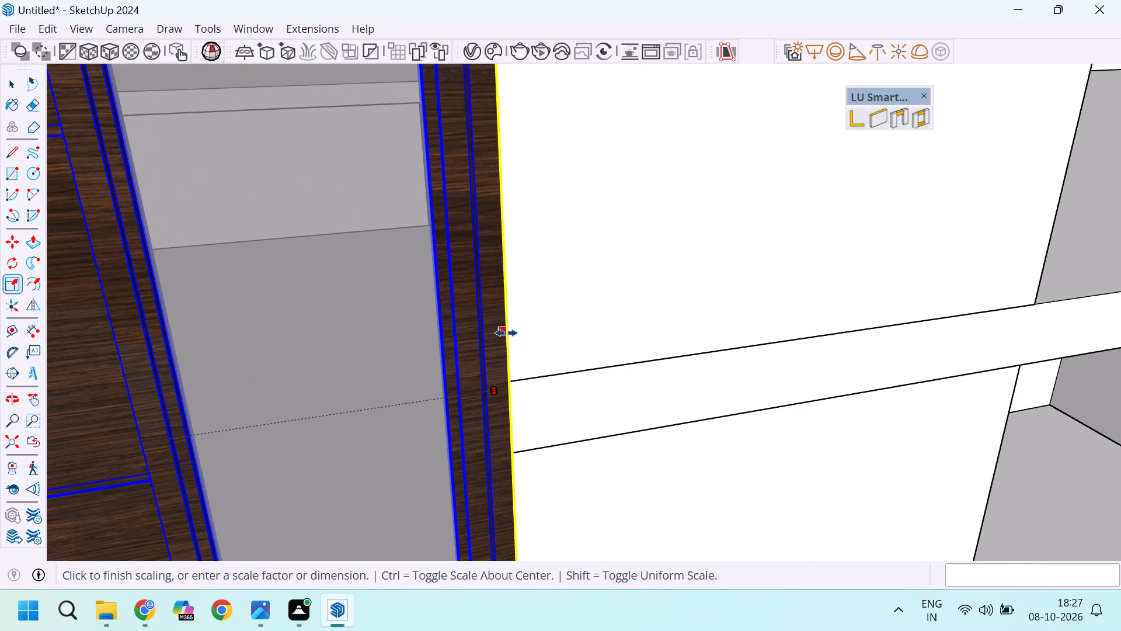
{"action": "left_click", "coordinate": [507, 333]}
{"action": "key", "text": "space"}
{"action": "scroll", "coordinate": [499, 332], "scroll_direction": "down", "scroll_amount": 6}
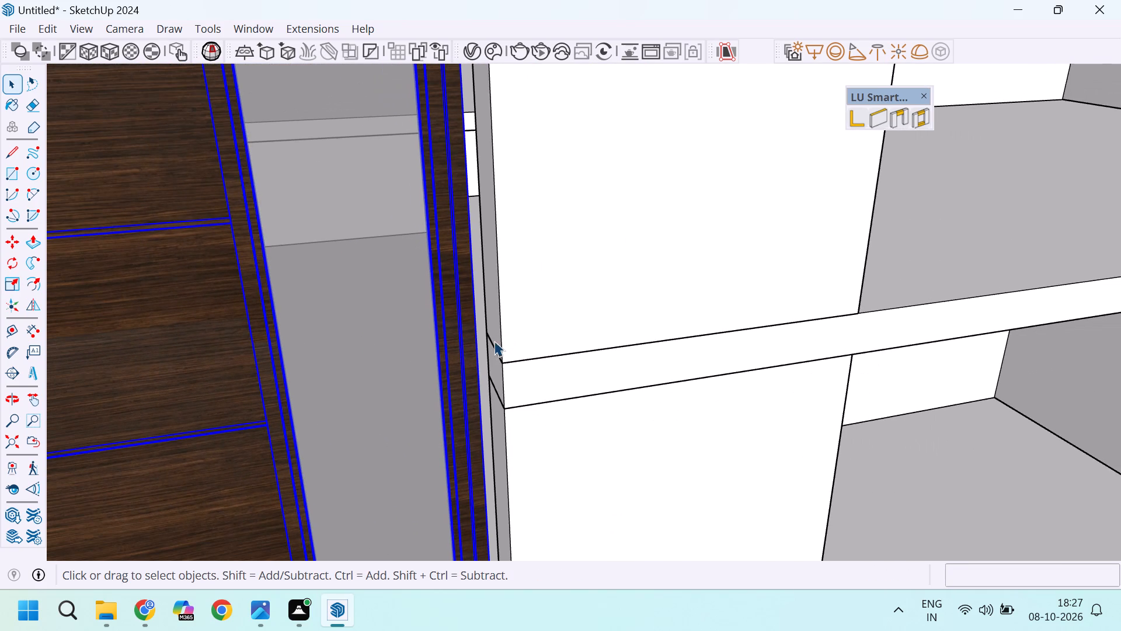
Widen the entrance door along the red axis by a factor of about 1.03 to meet the adjoining wall end.
{"action": "middle_click_drag", "start_coordinate": [490, 341], "coordinate": [368, 298]}
{"action": "key", "text": "s"}
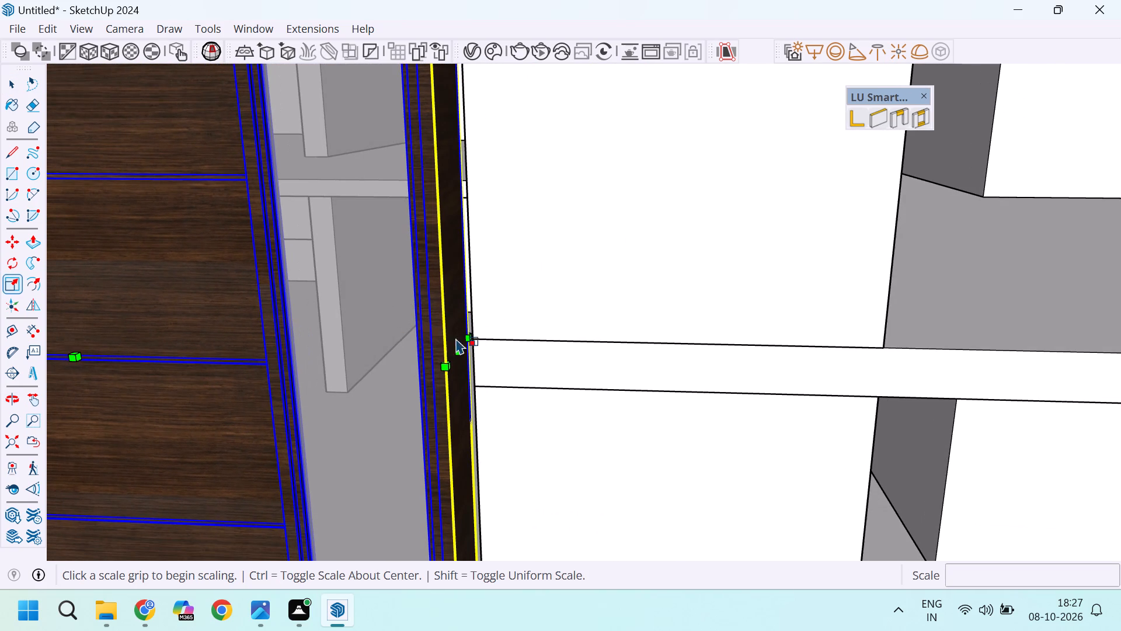
{"action": "left_click", "coordinate": [460, 354]}
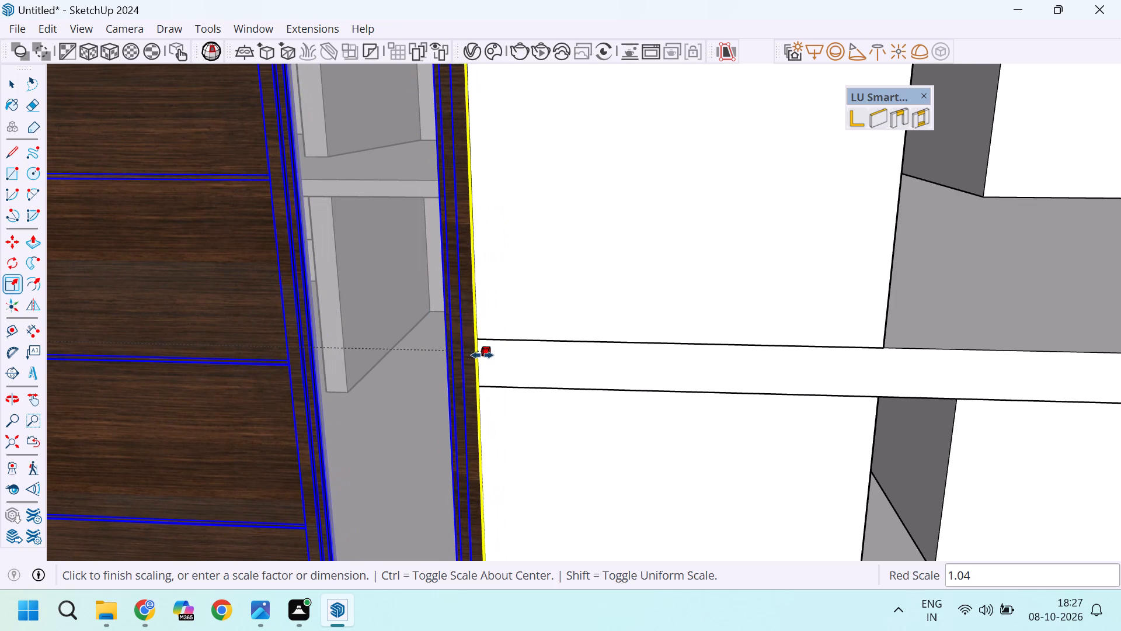
{"action": "left_click", "coordinate": [479, 355]}
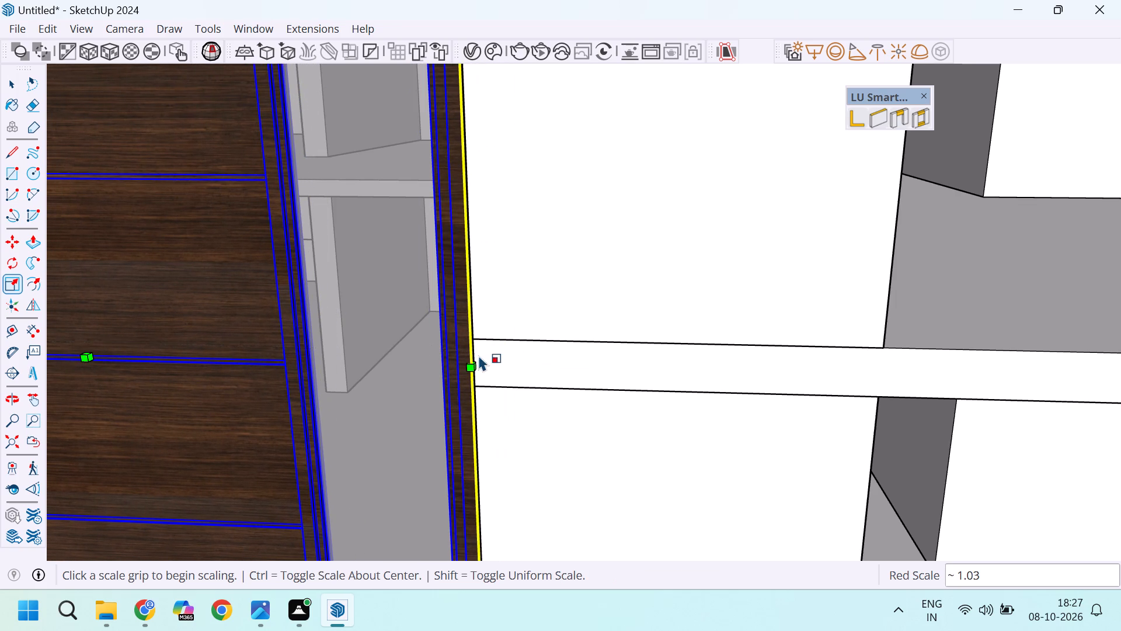
{"action": "scroll", "coordinate": [516, 354], "scroll_direction": "down", "scroll_amount": 20}
{"action": "scroll", "coordinate": [516, 354], "scroll_direction": "down", "scroll_amount": 11}
{"action": "key", "text": "space"}
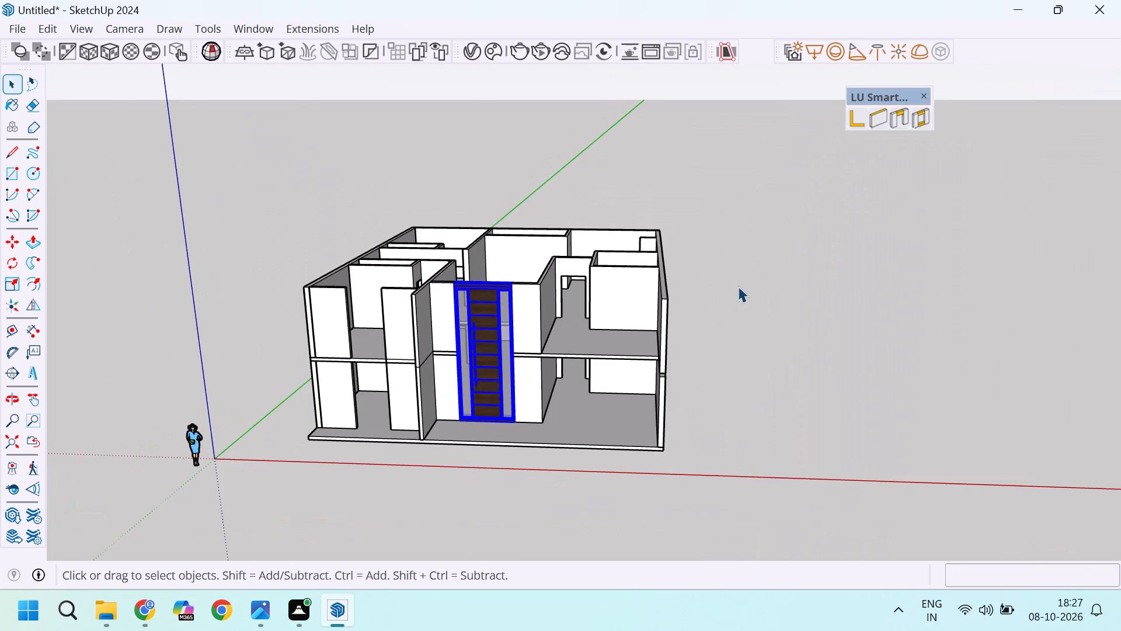
{"action": "left_click", "coordinate": [738, 286]}
Examine the fitted entrance door and both storeys of the house from the front, at an angle and from above.
{"action": "middle_click_drag", "start_coordinate": [618, 332], "coordinate": [649, 273]}
{"action": "scroll", "coordinate": [611, 332], "scroll_direction": "up", "scroll_amount": 1}
{"action": "scroll", "coordinate": [479, 284], "scroll_direction": "up", "scroll_amount": 10}
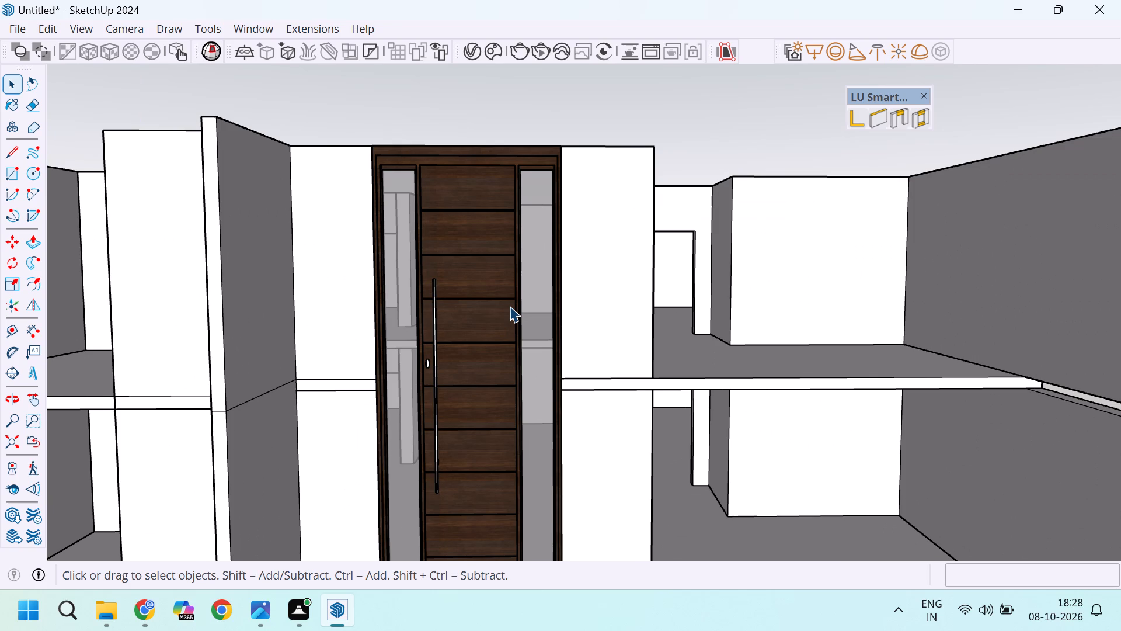
{"action": "scroll", "coordinate": [543, 280], "scroll_direction": "down", "scroll_amount": 8}
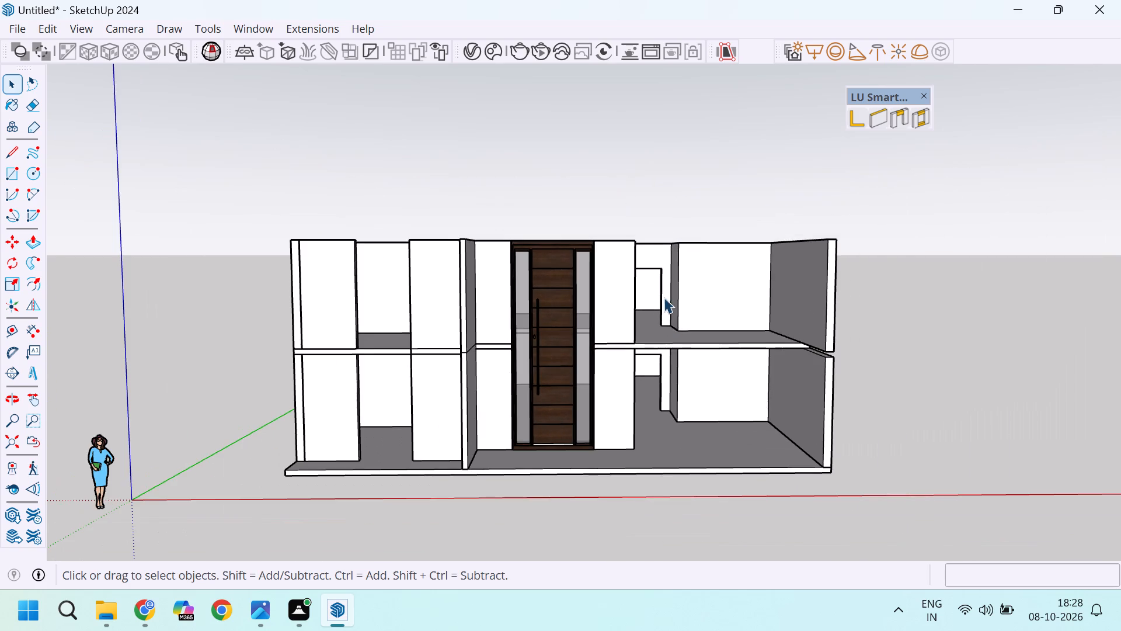
{"action": "middle_click_drag", "start_coordinate": [664, 297], "coordinate": [659, 328]}
{"action": "scroll", "coordinate": [659, 359], "scroll_direction": "down", "scroll_amount": 9}
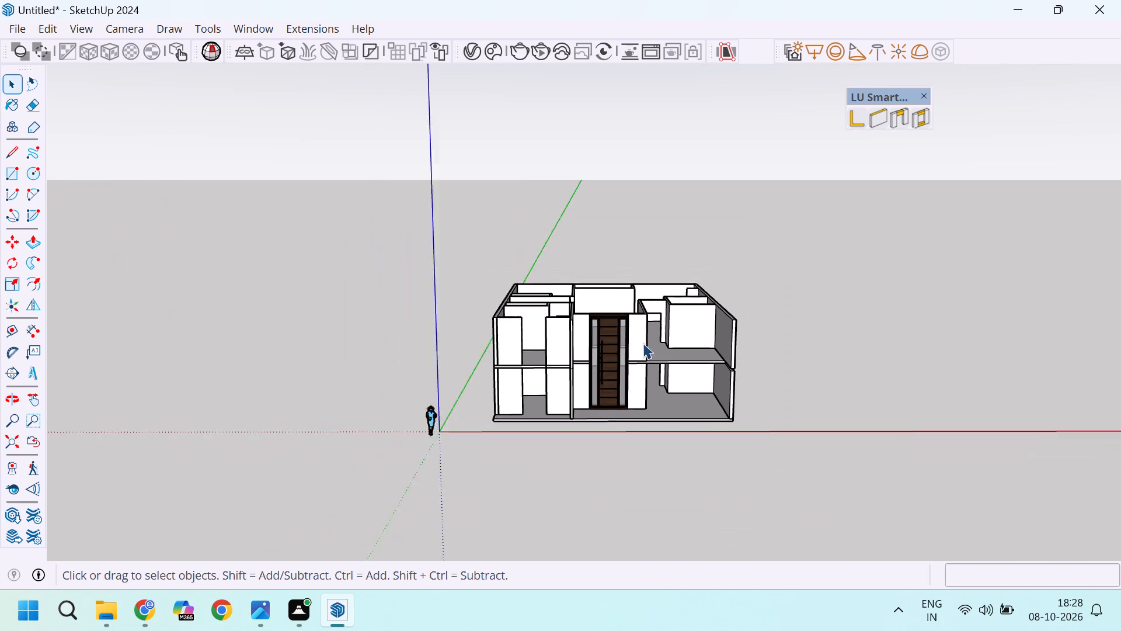
{"action": "middle_click_drag", "start_coordinate": [616, 318], "coordinate": [611, 357]}
{"action": "scroll", "coordinate": [603, 356], "scroll_direction": "up", "scroll_amount": 8}
{"action": "scroll", "coordinate": [582, 365], "scroll_direction": "down", "scroll_amount": 4}
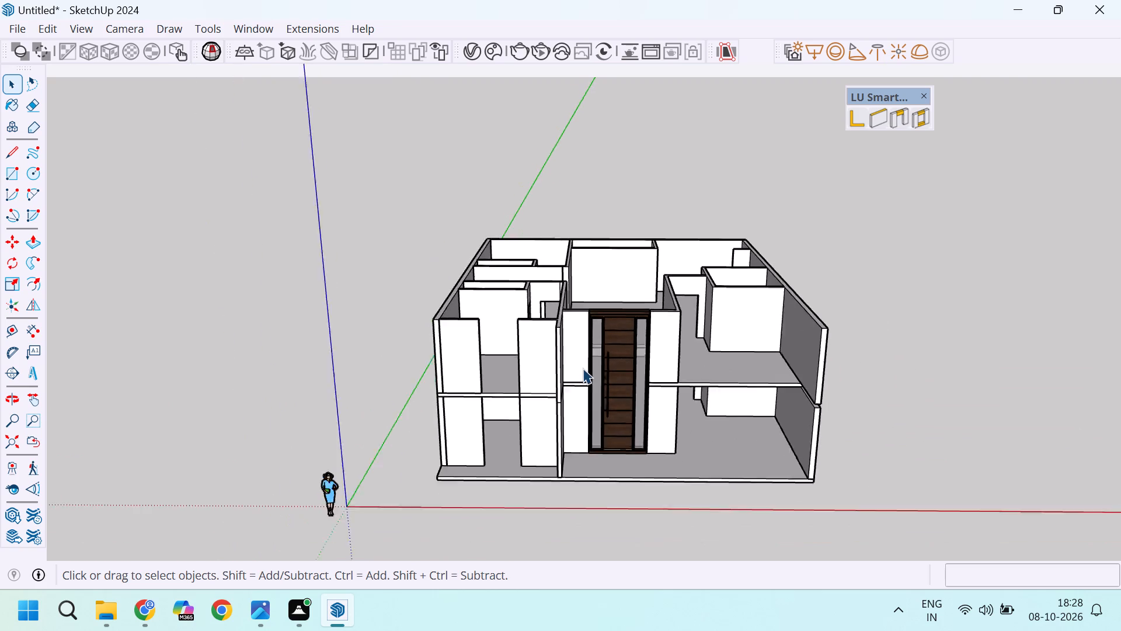
{"action": "scroll", "coordinate": [583, 368], "scroll_direction": "down", "scroll_amount": 4}
{"action": "scroll", "coordinate": [594, 383], "scroll_direction": "up", "scroll_amount": 5}
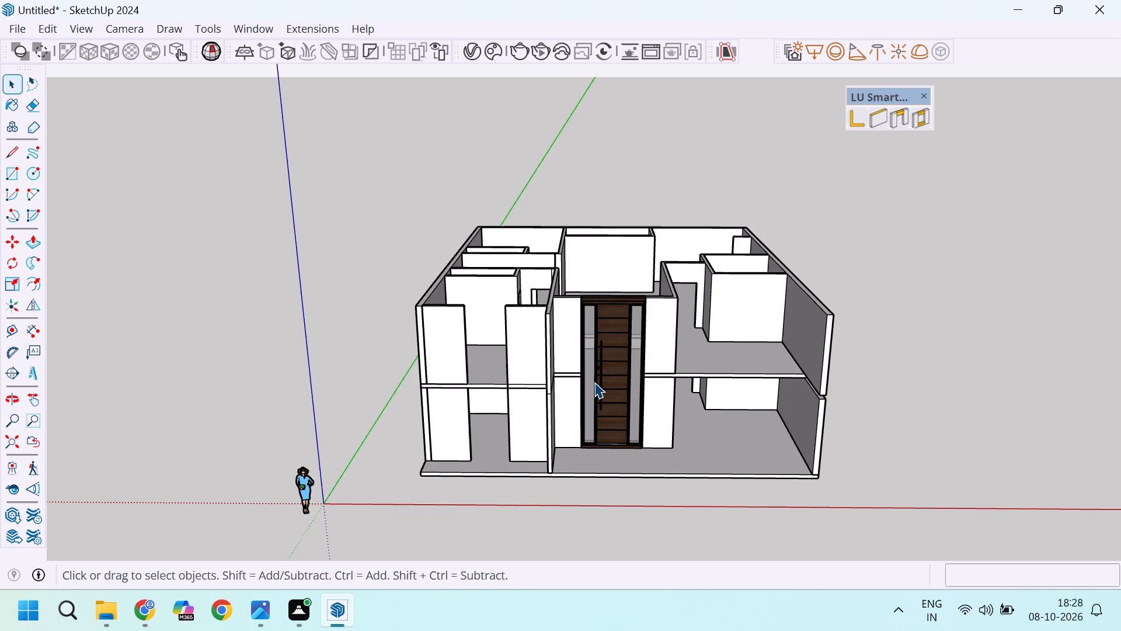
{"action": "scroll", "coordinate": [610, 379], "scroll_direction": "down", "scroll_amount": 3}
{"action": "scroll", "coordinate": [329, 326], "scroll_direction": "up", "scroll_amount": 6}
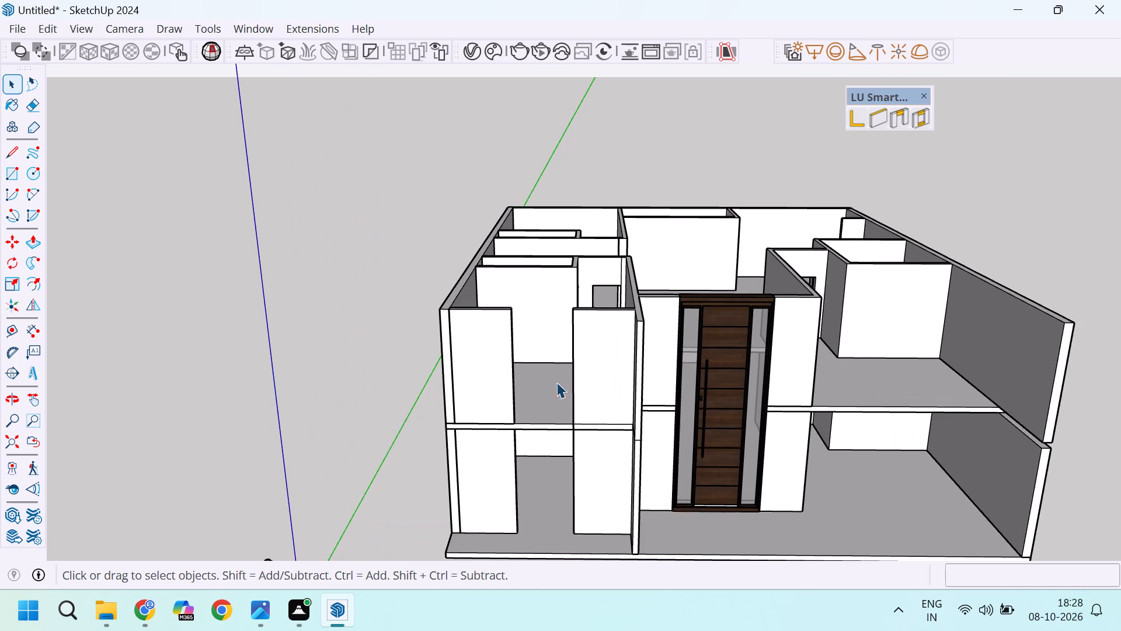
{"action": "middle_click_drag", "start_coordinate": [556, 410], "coordinate": [598, 360]}
{"action": "middle_click_drag", "start_coordinate": [585, 398], "coordinate": [582, 338]}
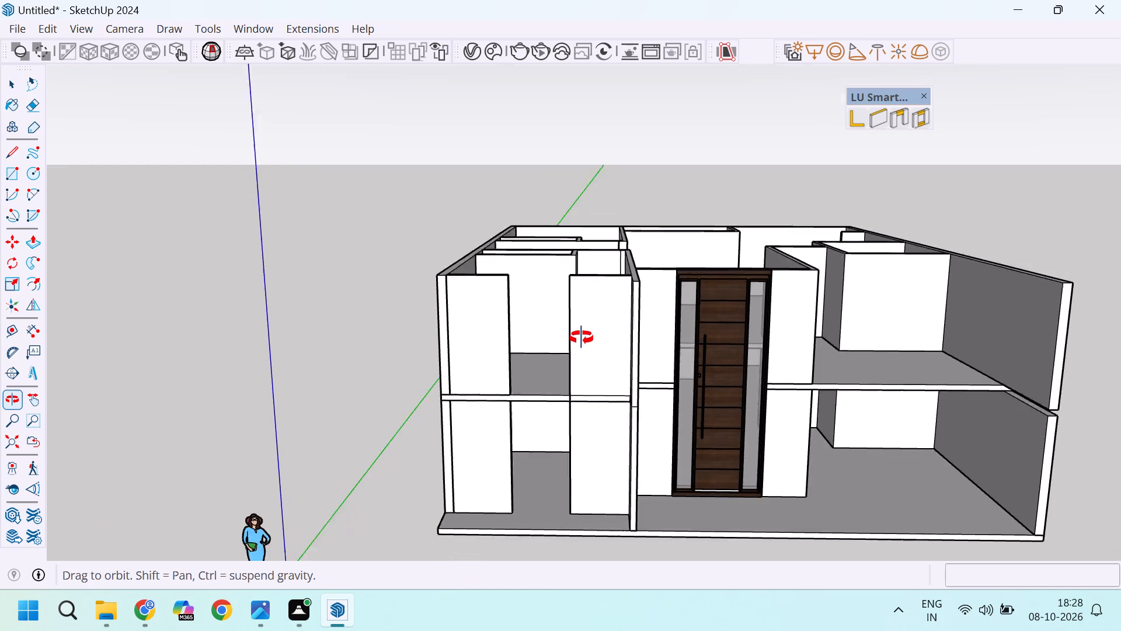
{"action": "middle_click_drag", "start_coordinate": [582, 338], "coordinate": [582, 328]}
{"action": "middle_click", "coordinate": [582, 328]}
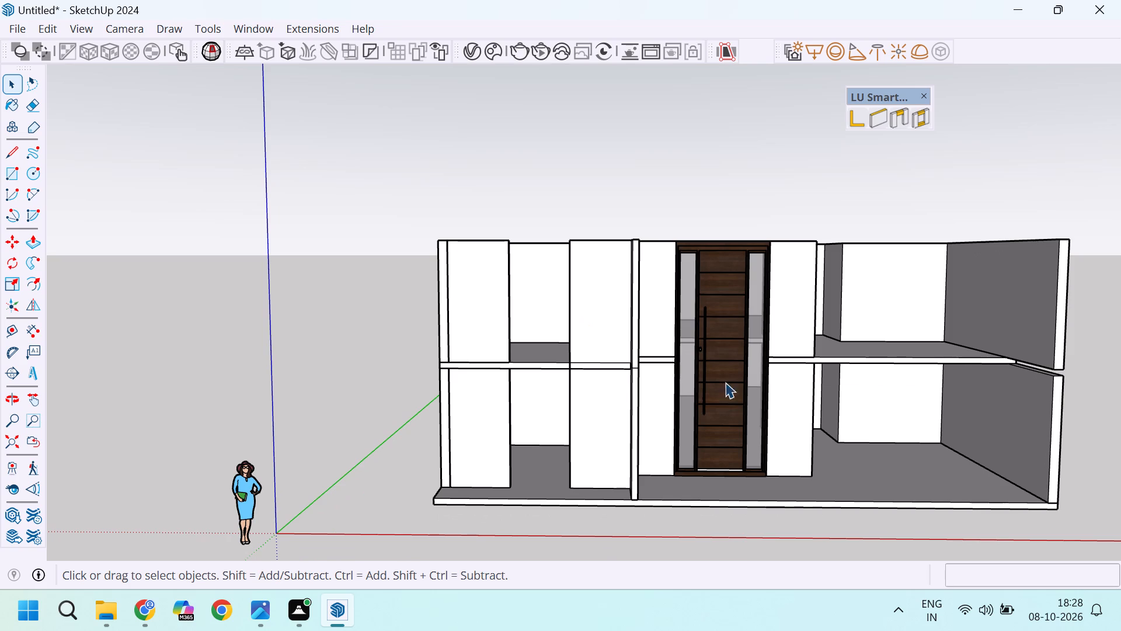
{"action": "middle_click_drag", "start_coordinate": [969, 415], "coordinate": [857, 445]}
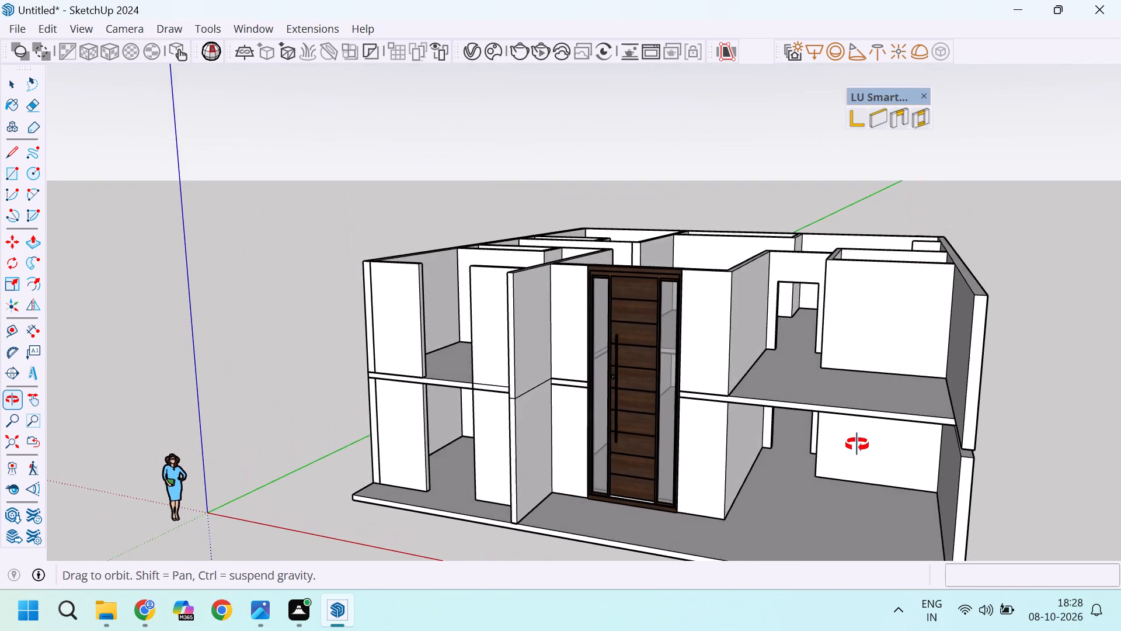
{"action": "middle_click_drag", "start_coordinate": [857, 445], "coordinate": [865, 431]}
{"action": "scroll", "coordinate": [790, 470], "scroll_direction": "up", "scroll_amount": 4}
{"action": "scroll", "coordinate": [858, 459], "scroll_direction": "down", "scroll_amount": 5}
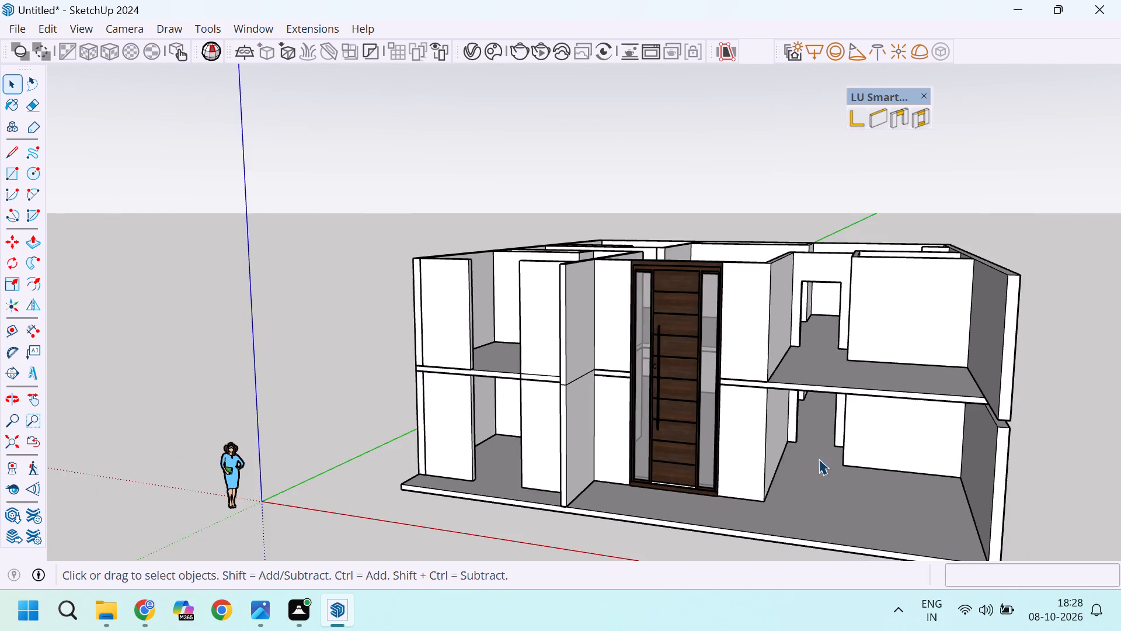
{"action": "middle_click_drag", "start_coordinate": [817, 459], "coordinate": [854, 430]}
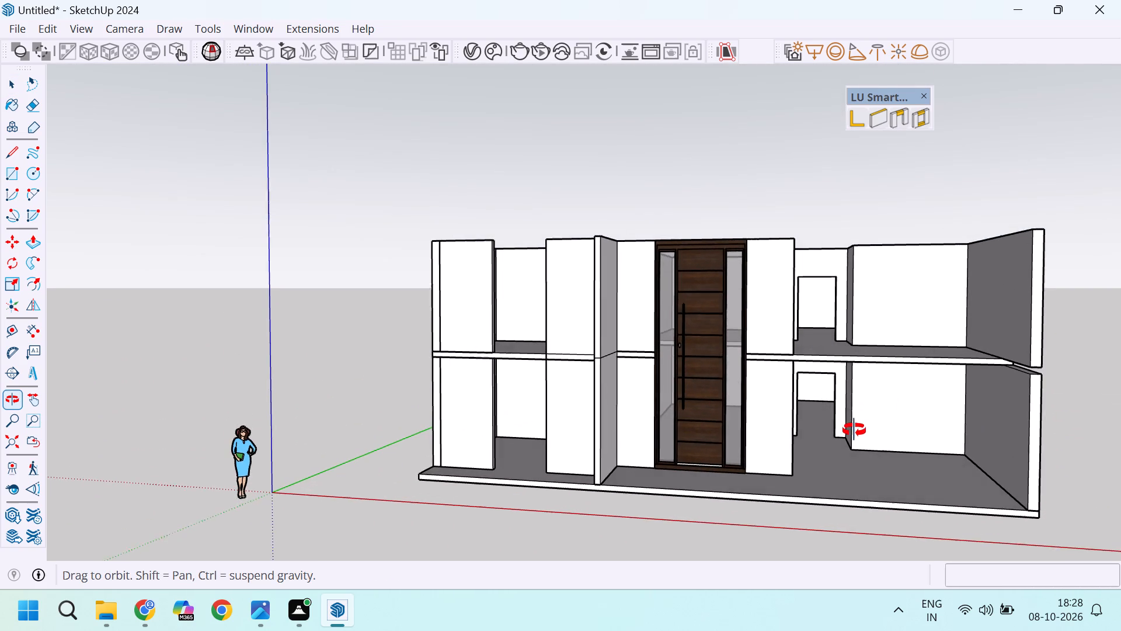
{"action": "middle_click_drag", "start_coordinate": [854, 430], "coordinate": [823, 435]}
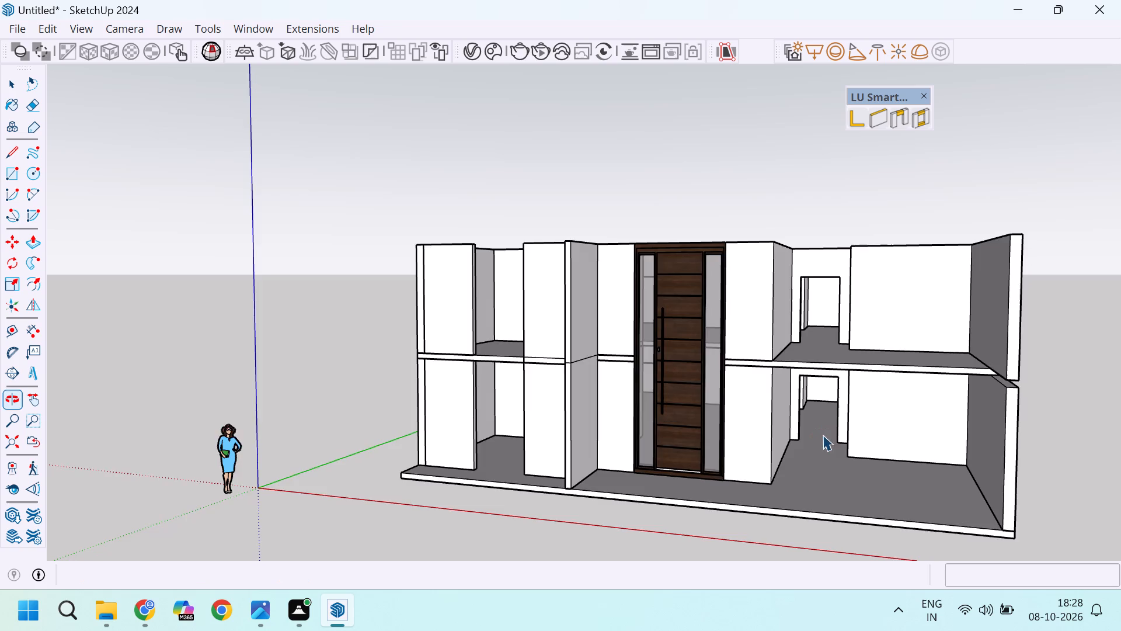
{"action": "scroll", "coordinate": [827, 446], "scroll_direction": "up", "scroll_amount": 7}
{"action": "scroll", "coordinate": [765, 447], "scroll_direction": "down", "scroll_amount": 7}
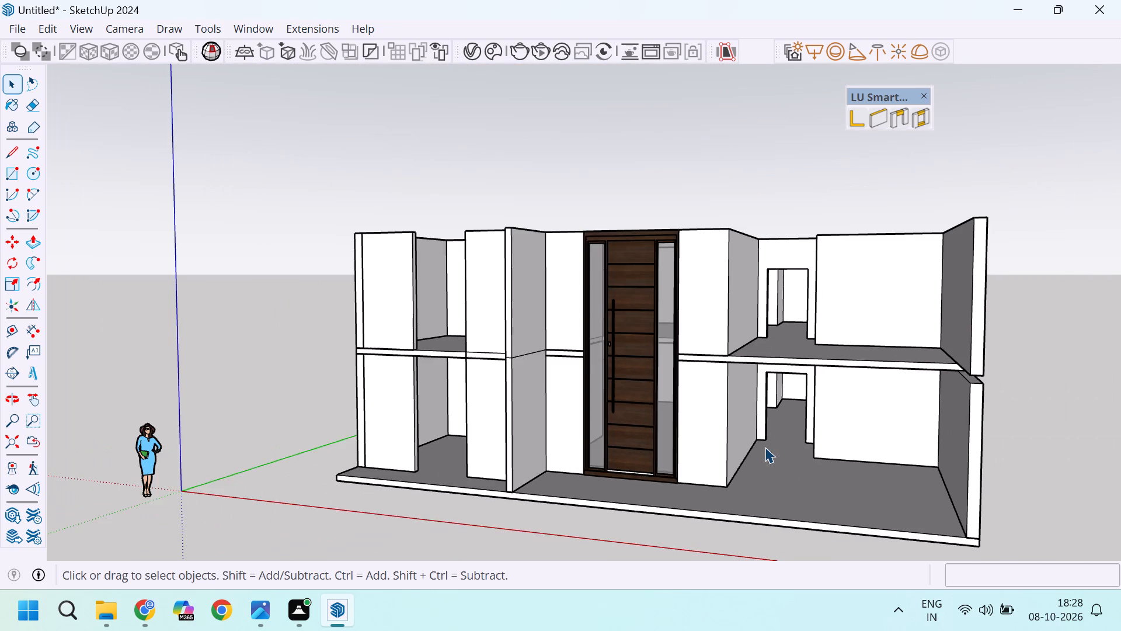
{"action": "middle_click_drag", "start_coordinate": [792, 472], "coordinate": [889, 516]}
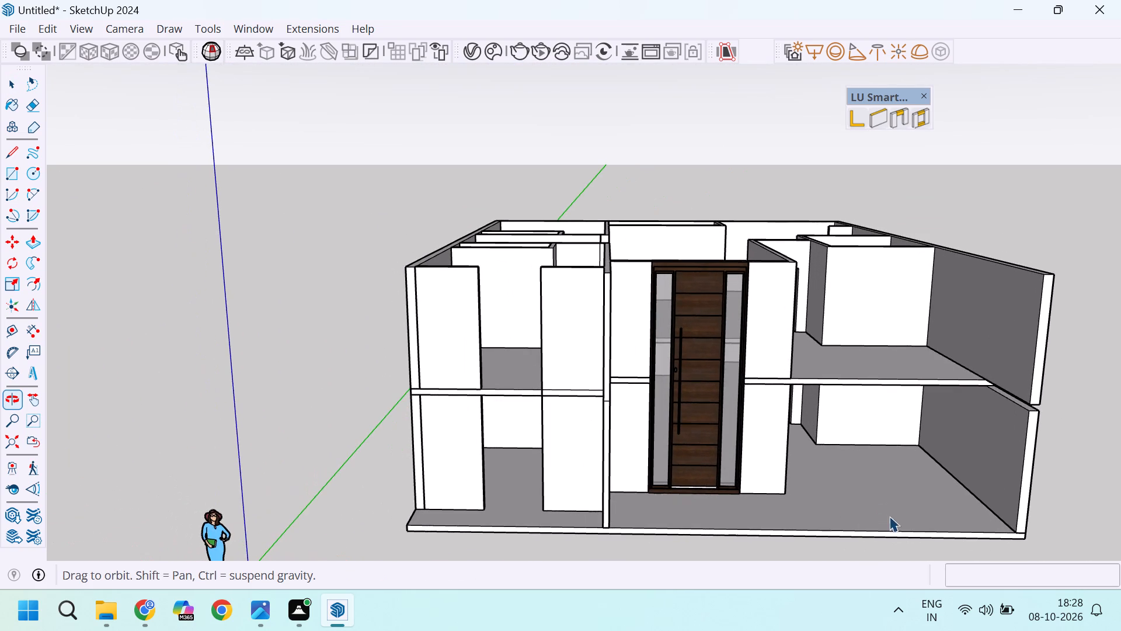
{"action": "scroll", "coordinate": [901, 495], "scroll_direction": "down", "scroll_amount": 5}
{"action": "scroll", "coordinate": [862, 444], "scroll_direction": "up", "scroll_amount": 4}
{"action": "scroll", "coordinate": [813, 383], "scroll_direction": "down", "scroll_amount": 3}
{"action": "scroll", "coordinate": [813, 397], "scroll_direction": "up", "scroll_amount": 4}
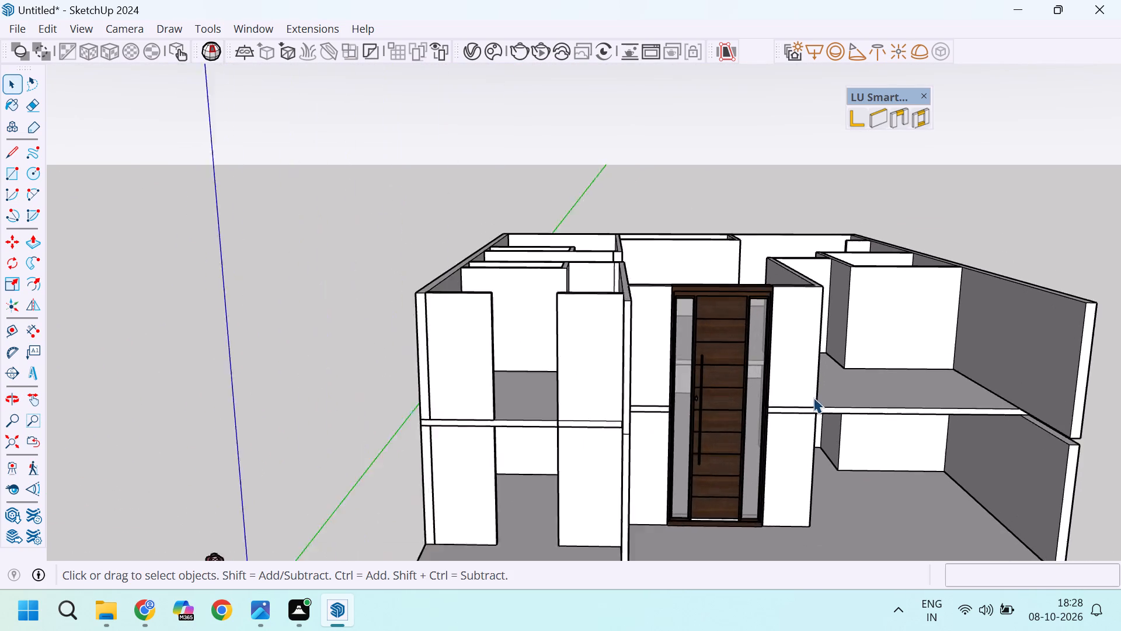
{"action": "middle_click_drag", "start_coordinate": [850, 494], "coordinate": [860, 543]}
{"action": "scroll", "coordinate": [816, 462], "scroll_direction": "down", "scroll_amount": 4}
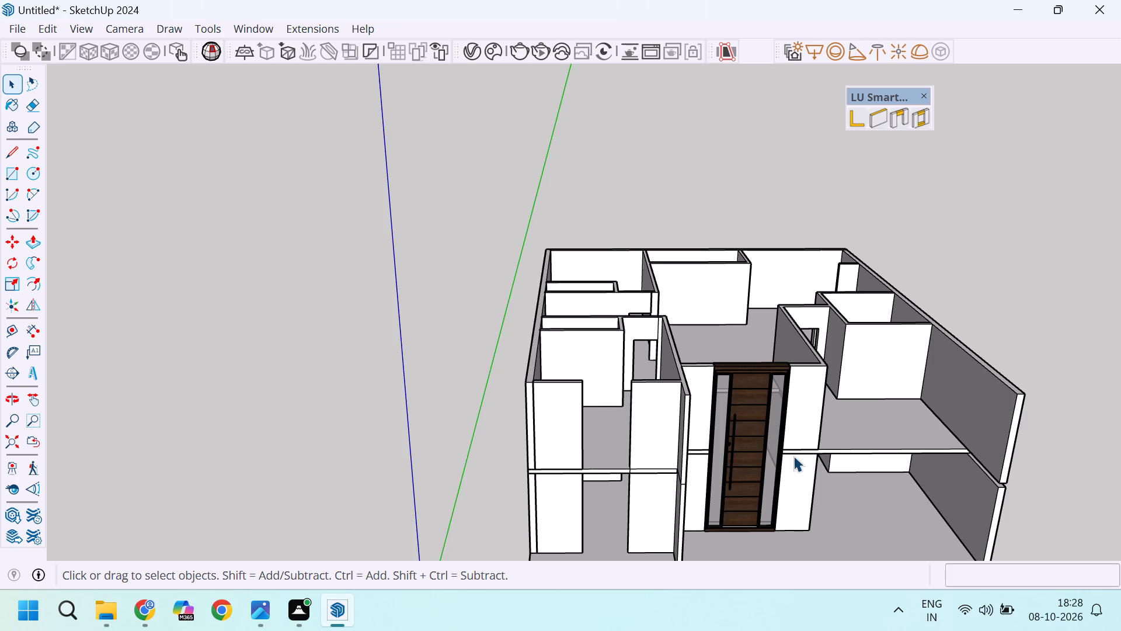
{"action": "middle_click_drag", "start_coordinate": [791, 455], "coordinate": [689, 444]}
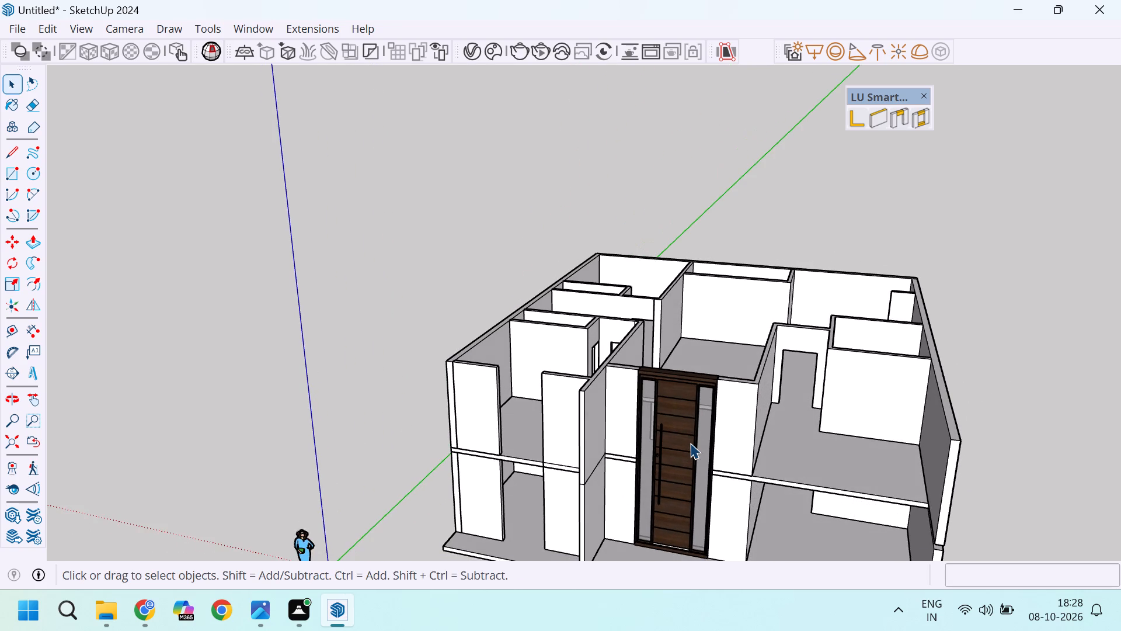
{"action": "scroll", "coordinate": [690, 443], "scroll_direction": "down", "scroll_amount": 4}
{"action": "middle_click_drag", "start_coordinate": [613, 453], "coordinate": [616, 455]}
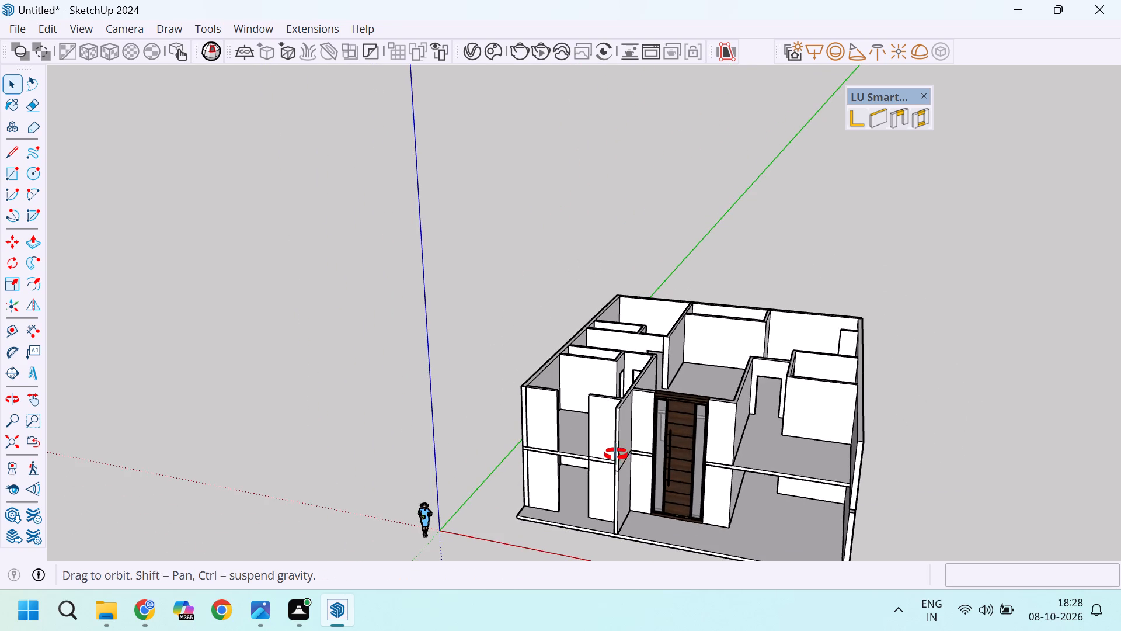
{"action": "middle_click_drag", "start_coordinate": [616, 455], "coordinate": [677, 431]}
{"action": "scroll", "coordinate": [677, 431], "scroll_direction": "up", "scroll_amount": 1}
{"action": "scroll", "coordinate": [677, 431], "scroll_direction": "down", "scroll_amount": 5}
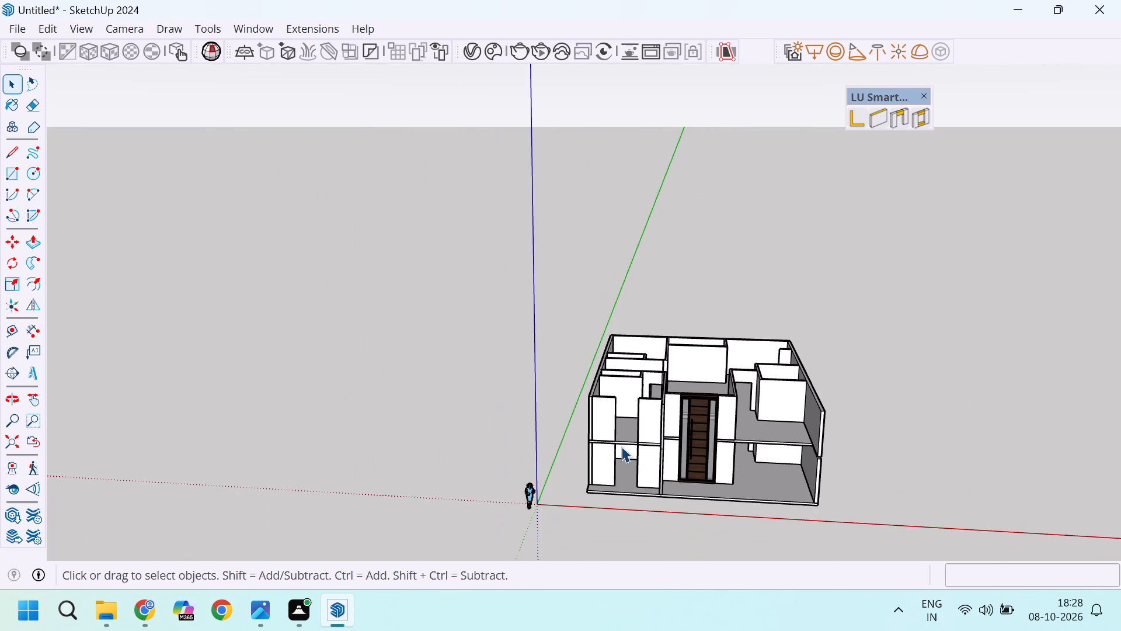
{"action": "scroll", "coordinate": [621, 446], "scroll_direction": "up", "scroll_amount": 7}
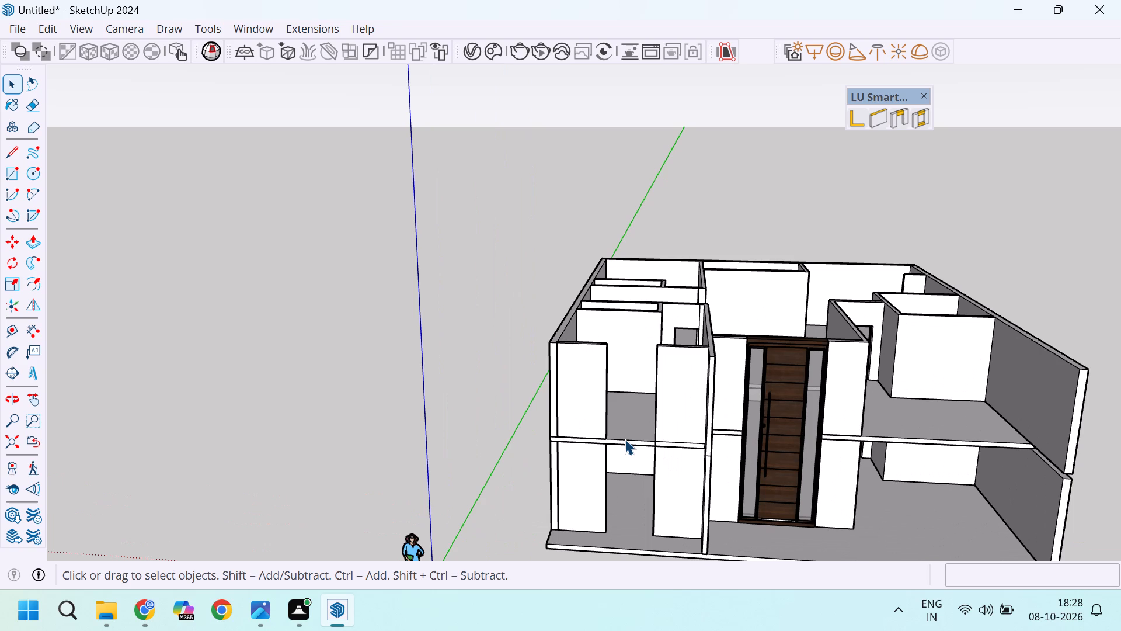
{"action": "scroll", "coordinate": [625, 439], "scroll_direction": "down", "scroll_amount": 4}
{"action": "scroll", "coordinate": [617, 454], "scroll_direction": "up", "scroll_amount": 2}
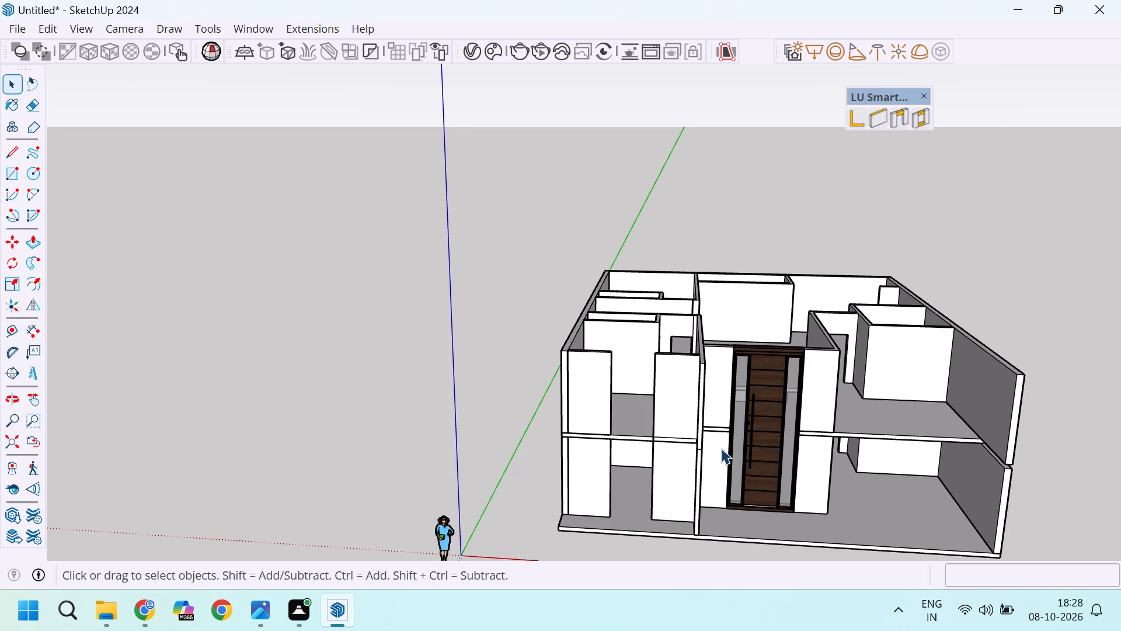
{"action": "scroll", "coordinate": [721, 446], "scroll_direction": "down", "scroll_amount": 5}
{"action": "scroll", "coordinate": [694, 421], "scroll_direction": "up", "scroll_amount": 10}
{"action": "scroll", "coordinate": [674, 429], "scroll_direction": "down", "scroll_amount": 5}
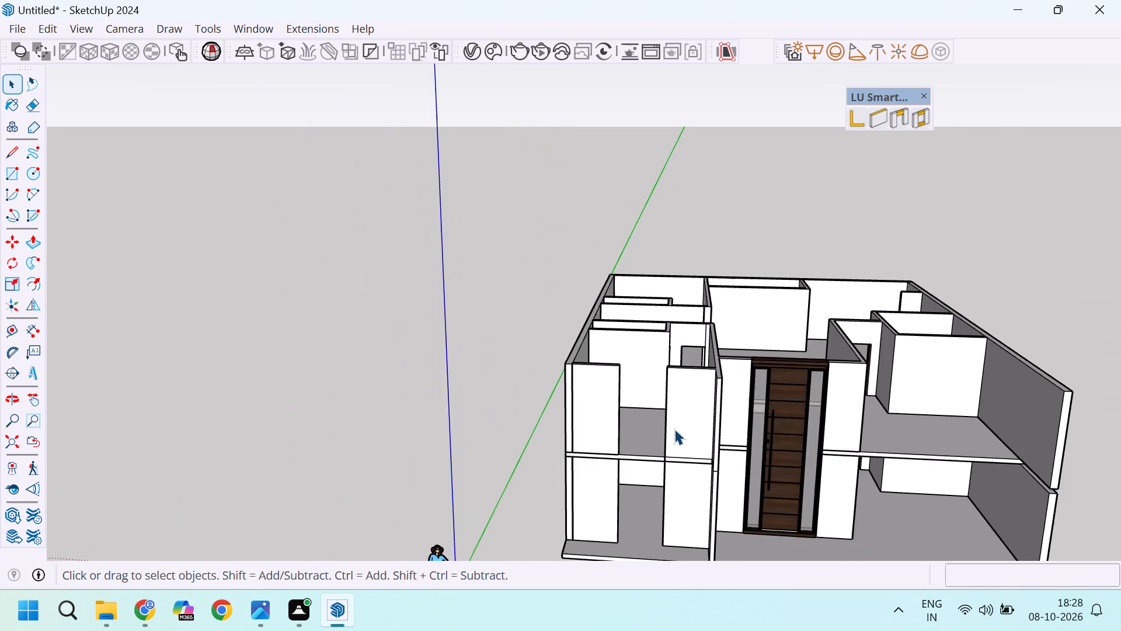
{"action": "scroll", "coordinate": [674, 429], "scroll_direction": "down", "scroll_amount": 5}
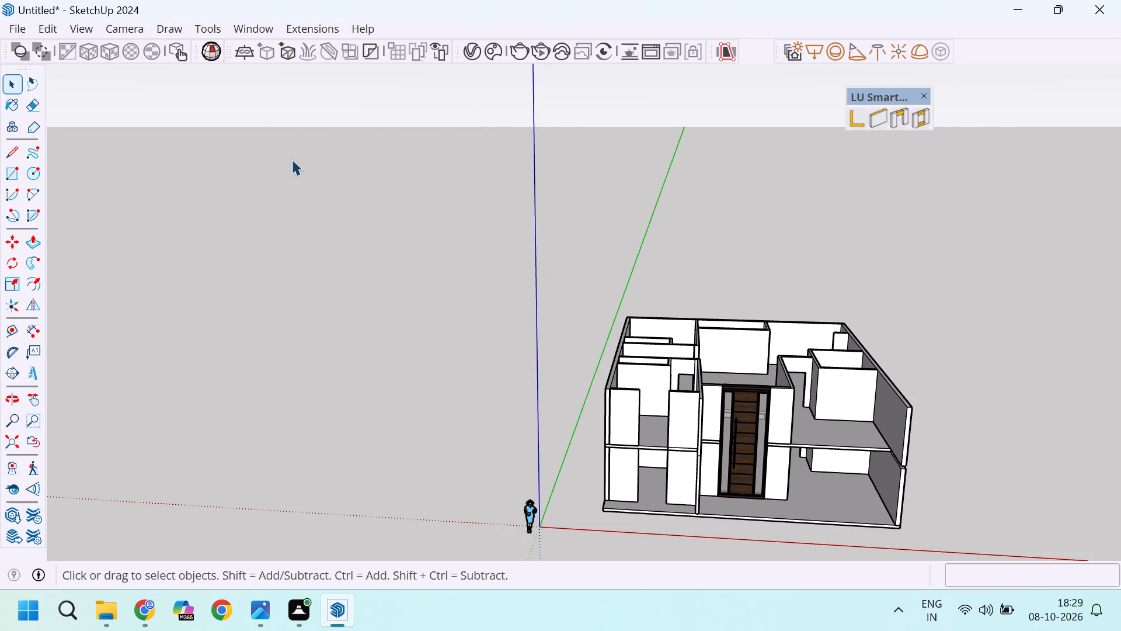
Search the 3D Warehouse models for "window".
{"action": "left_click", "coordinate": [256, 33]}
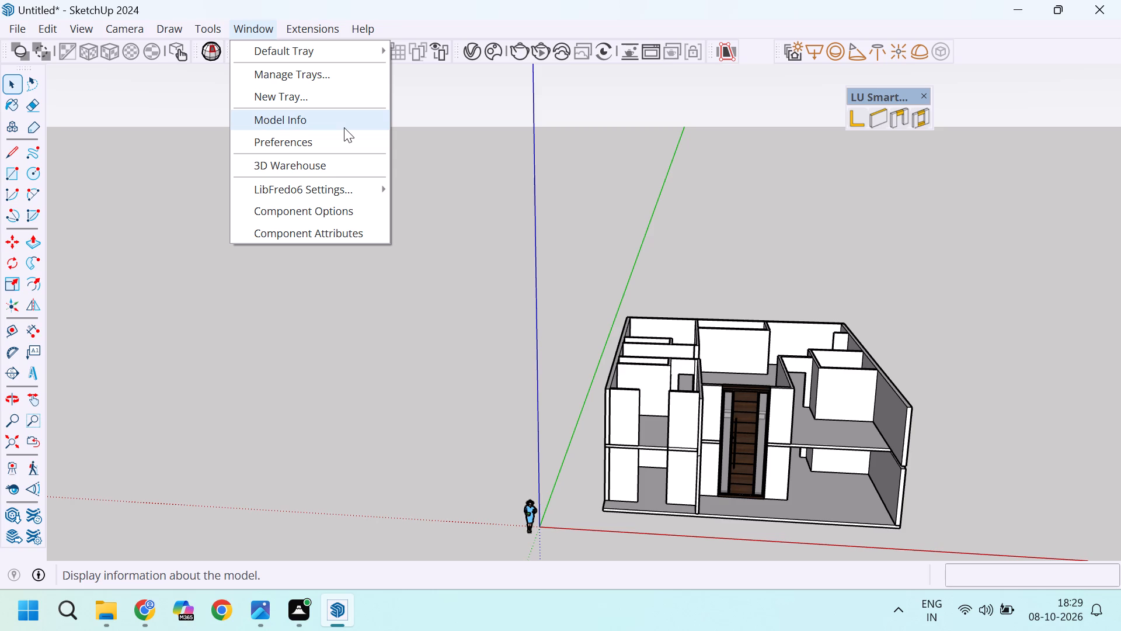
{"action": "left_click", "coordinate": [329, 162]}
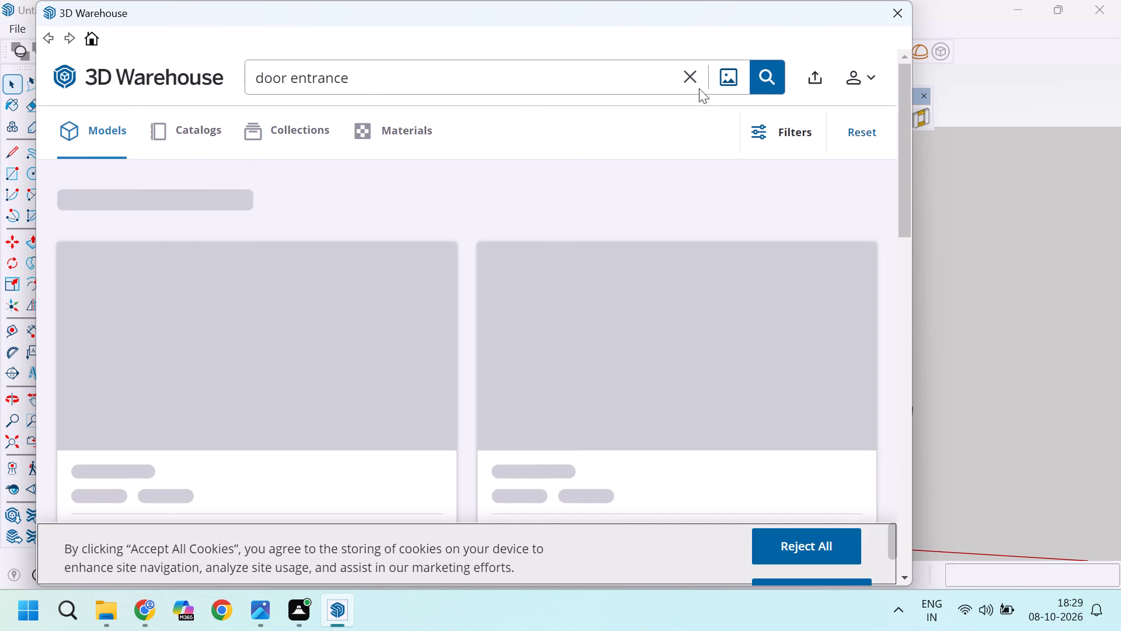
{"action": "left_click", "coordinate": [688, 77]}
{"action": "left_click", "coordinate": [692, 75]}
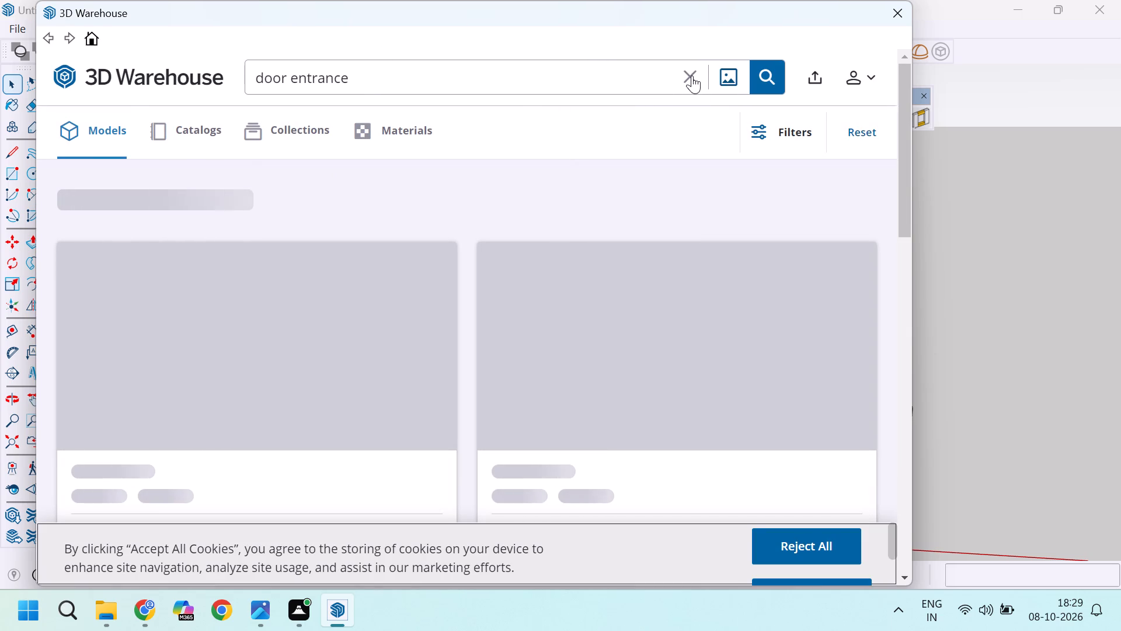
{"action": "left_click", "coordinate": [695, 78]}
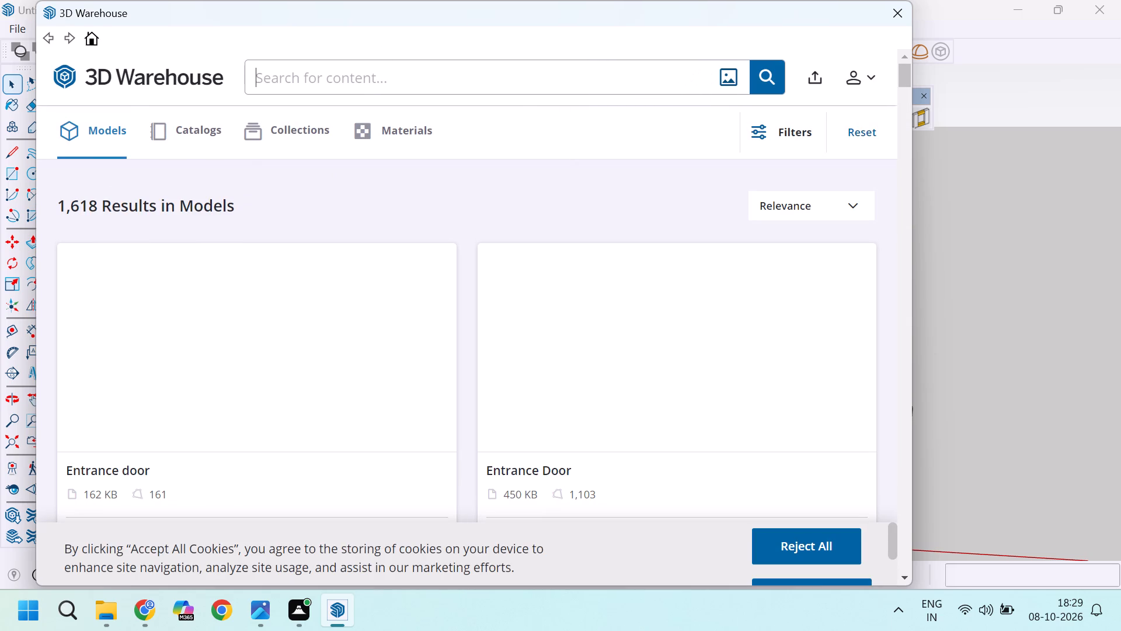
{"action": "key", "text": "w"}
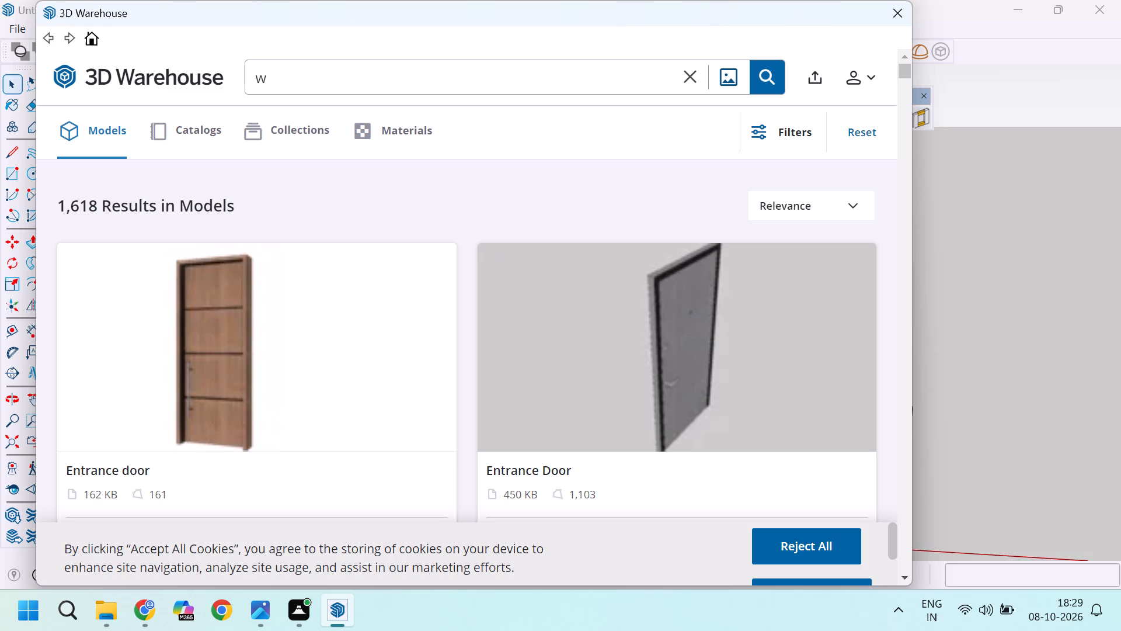
{"action": "type", "text": "ind"}
{"action": "type", "text": "ow"}
{"action": "left_click", "coordinate": [760, 79]}
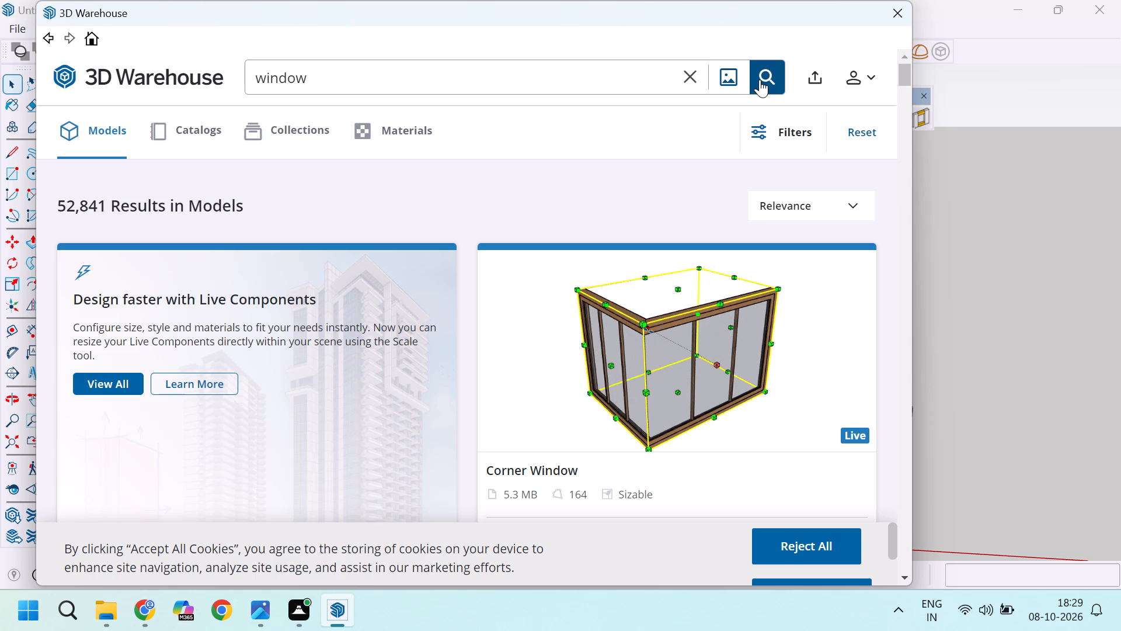
Load the black-framed three-panel "Window" (140 KB) from the search results directly into the model.
{"action": "scroll", "coordinate": [421, 214], "scroll_direction": "down", "scroll_amount": 5}
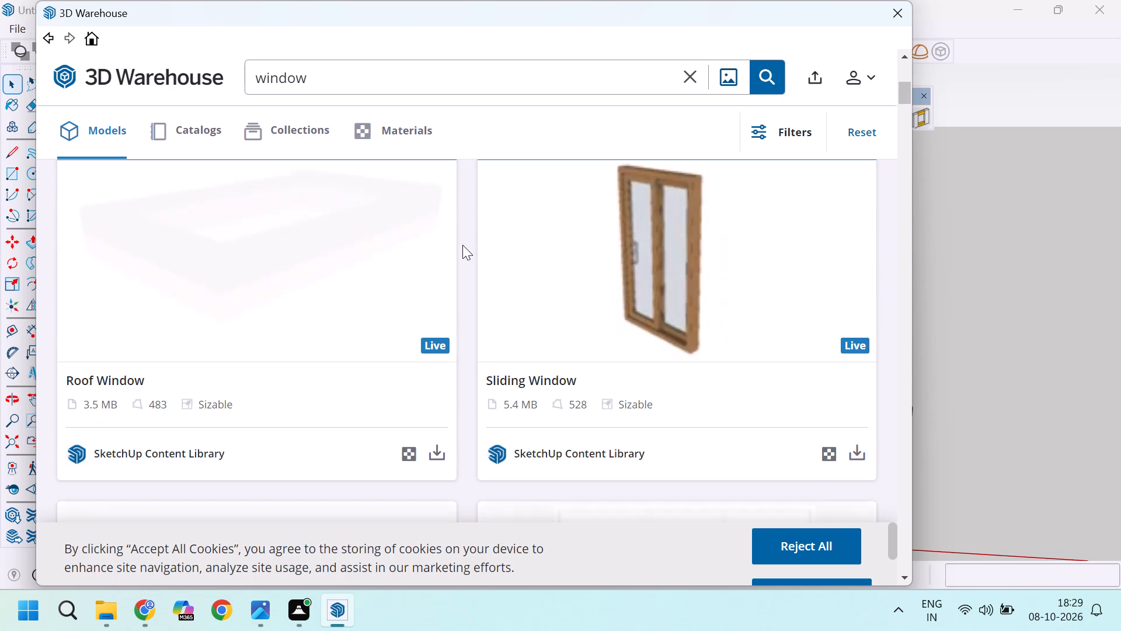
{"action": "scroll", "coordinate": [462, 245], "scroll_direction": "down", "scroll_amount": 1}
{"action": "scroll", "coordinate": [462, 245], "scroll_direction": "up", "scroll_amount": 4}
{"action": "scroll", "coordinate": [462, 245], "scroll_direction": "down", "scroll_amount": 8}
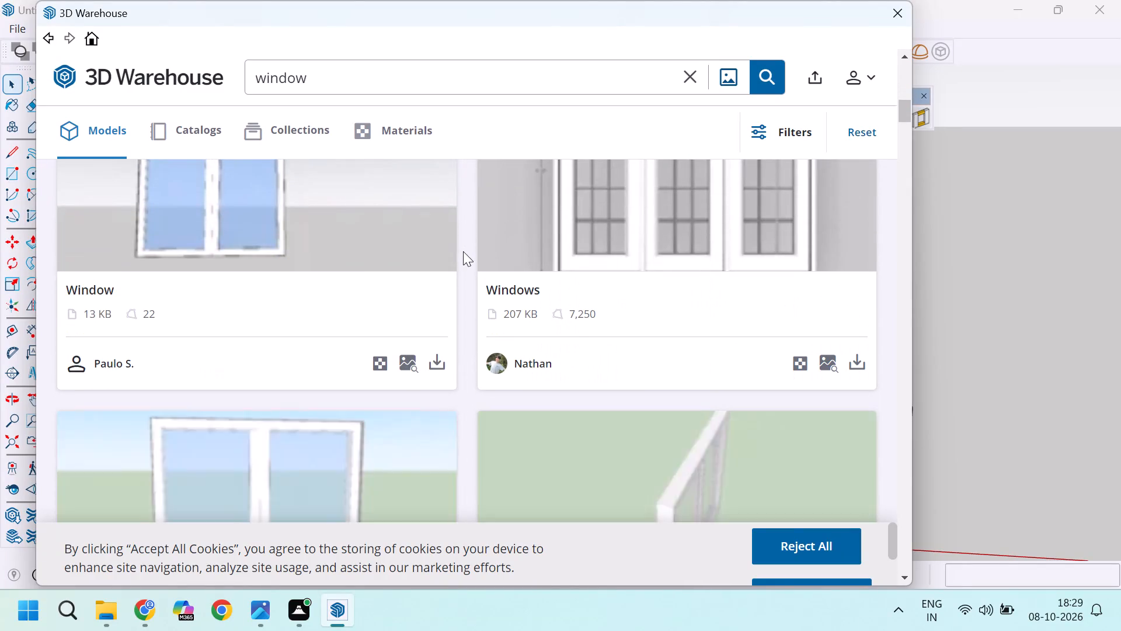
{"action": "scroll", "coordinate": [463, 251], "scroll_direction": "down", "scroll_amount": 10}
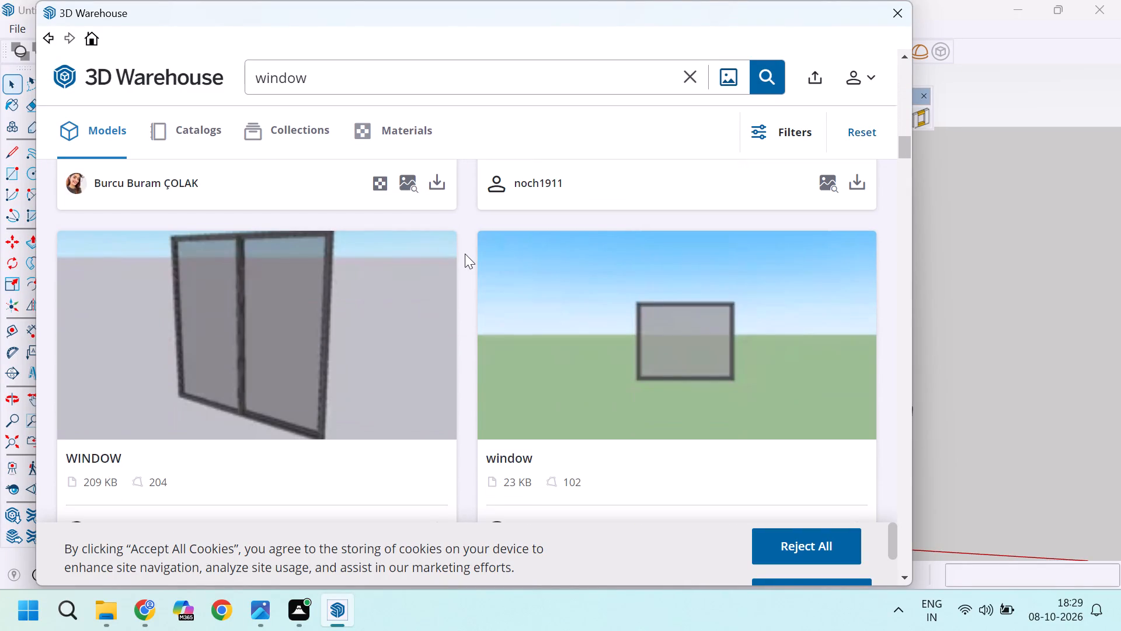
{"action": "scroll", "coordinate": [465, 254], "scroll_direction": "down", "scroll_amount": 5}
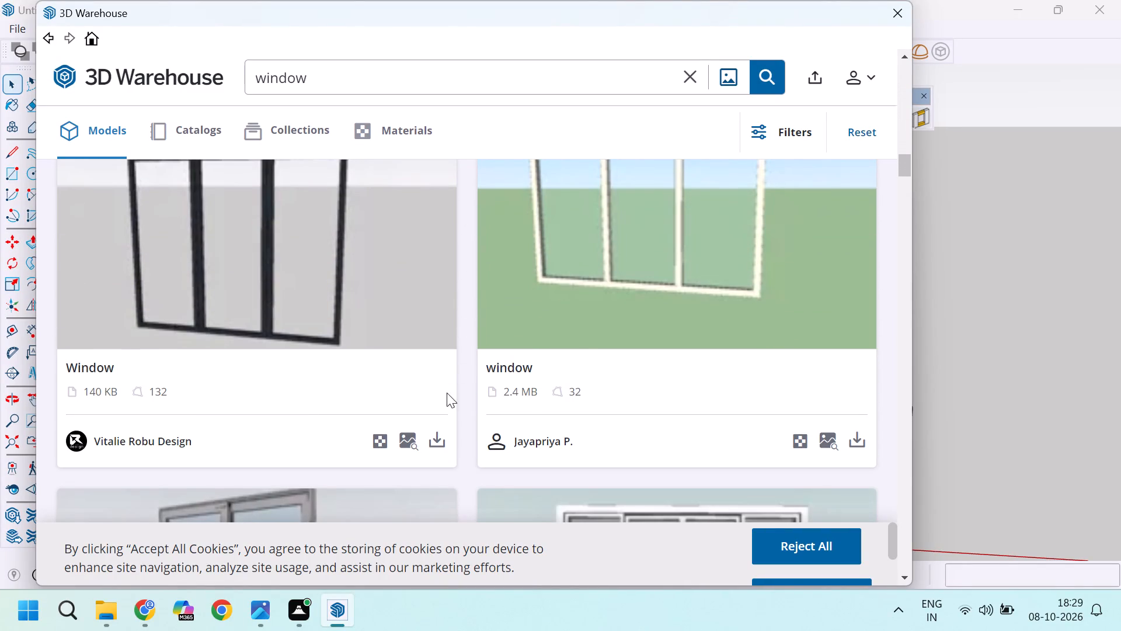
{"action": "left_click", "coordinate": [440, 444]}
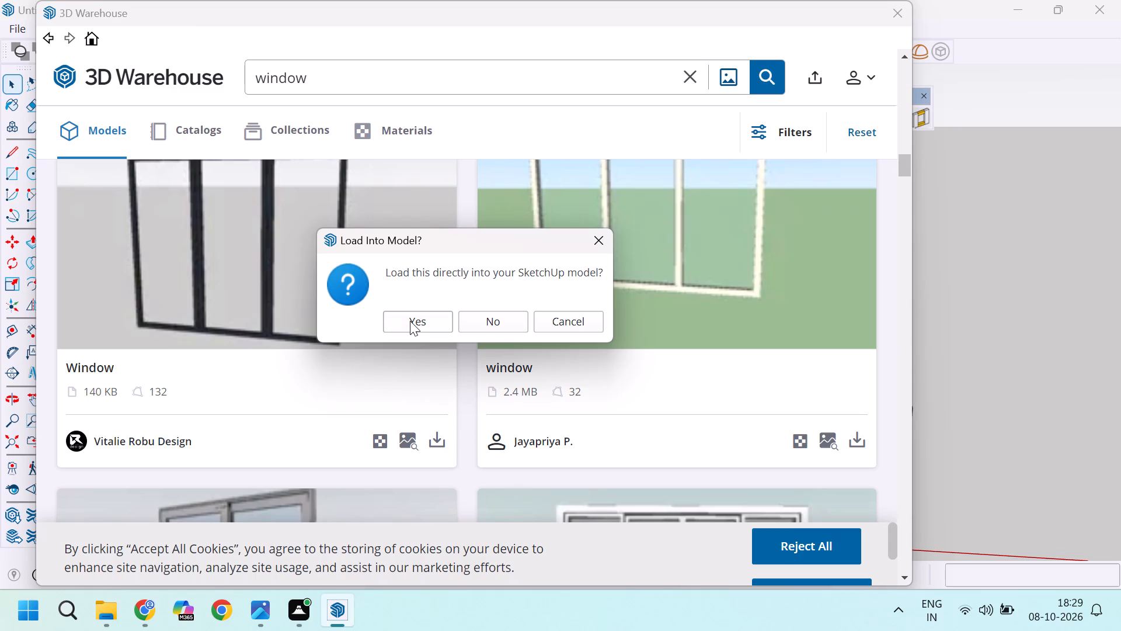
{"action": "left_click", "coordinate": [410, 321]}
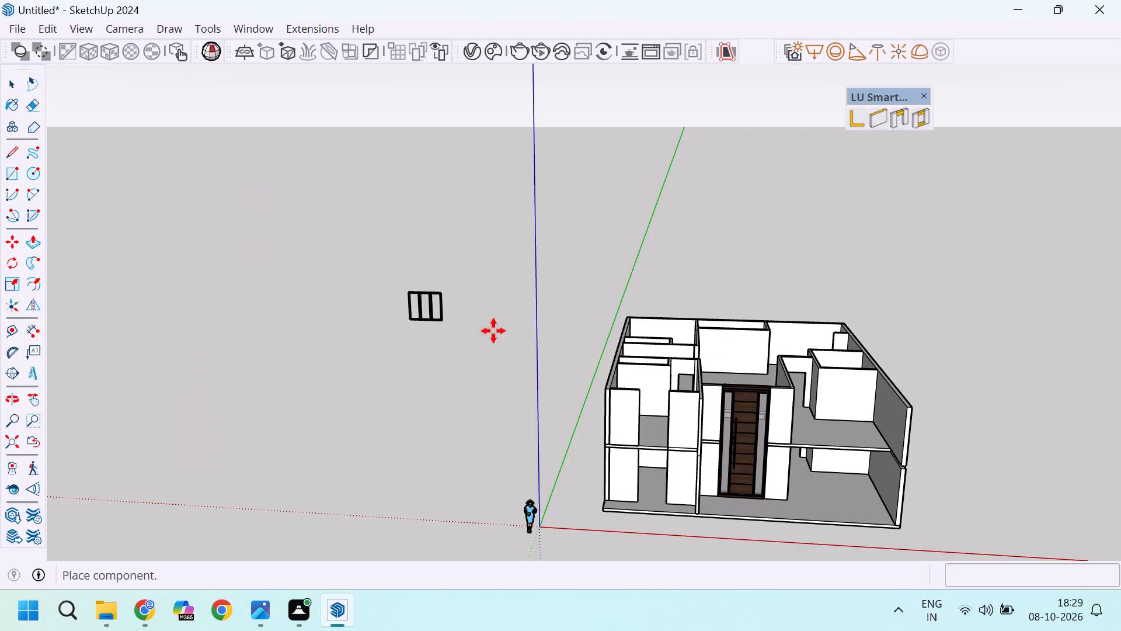
Place the three-panel window on the ground in front of the house, near the red axis and beside the entrance.
{"action": "scroll", "coordinate": [671, 343], "scroll_direction": "up", "scroll_amount": 5}
{"action": "scroll", "coordinate": [611, 280], "scroll_direction": "down", "scroll_amount": 5}
{"action": "scroll", "coordinate": [619, 448], "scroll_direction": "up", "scroll_amount": 7}
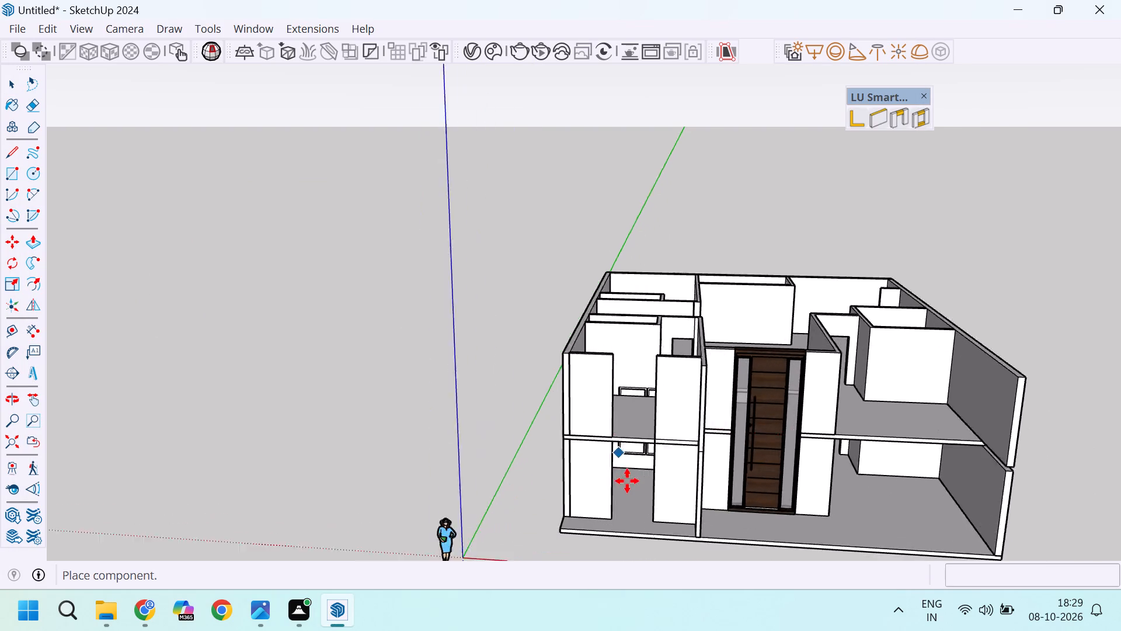
{"action": "scroll", "coordinate": [628, 485], "scroll_direction": "up", "scroll_amount": 6}
{"action": "scroll", "coordinate": [603, 400], "scroll_direction": "down", "scroll_amount": 18}
{"action": "scroll", "coordinate": [615, 469], "scroll_direction": "up", "scroll_amount": 7}
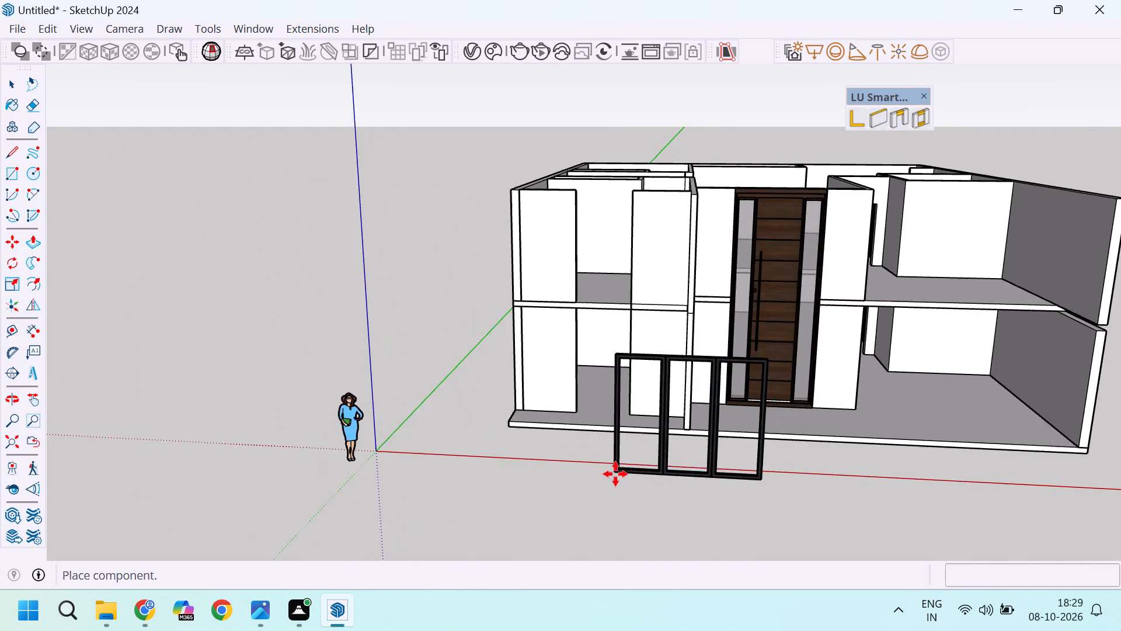
{"action": "scroll", "coordinate": [612, 478], "scroll_direction": "up", "scroll_amount": 5}
{"action": "middle_click", "coordinate": [603, 476]}
{"action": "left_click", "coordinate": [602, 476]}
Open the placed window for editing down to its first panel frame, the one nearest the origin.
{"action": "scroll", "coordinate": [617, 438], "scroll_direction": "up", "scroll_amount": 6}
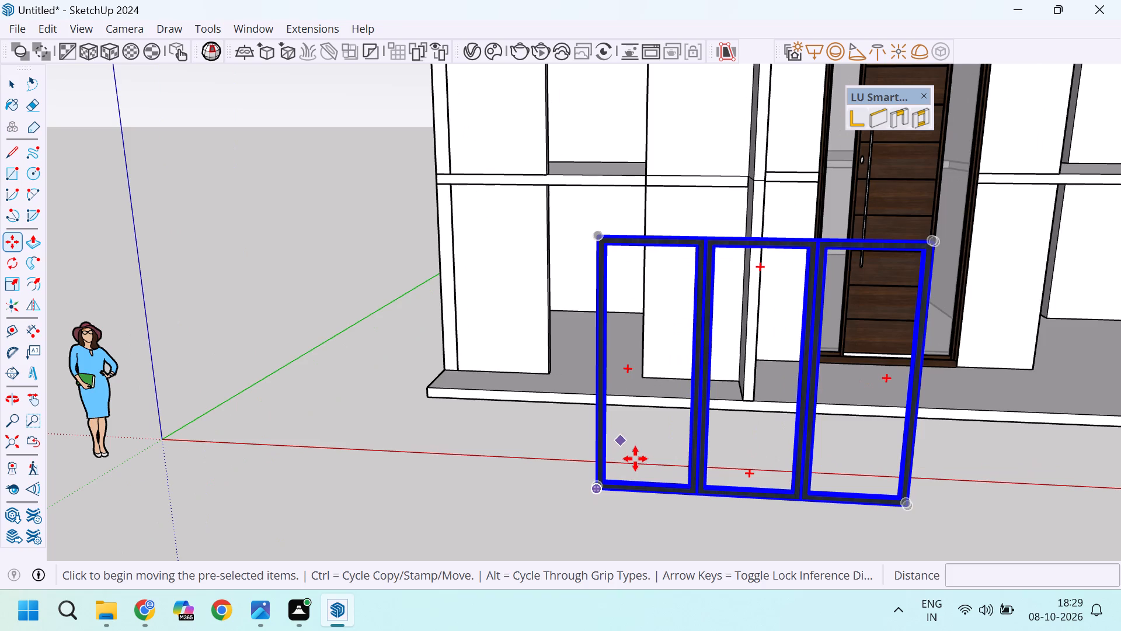
{"action": "middle_click_drag", "start_coordinate": [659, 481], "coordinate": [745, 551]}
{"action": "scroll", "coordinate": [746, 545], "scroll_direction": "up", "scroll_amount": 7}
{"action": "scroll", "coordinate": [692, 357], "scroll_direction": "down", "scroll_amount": 12}
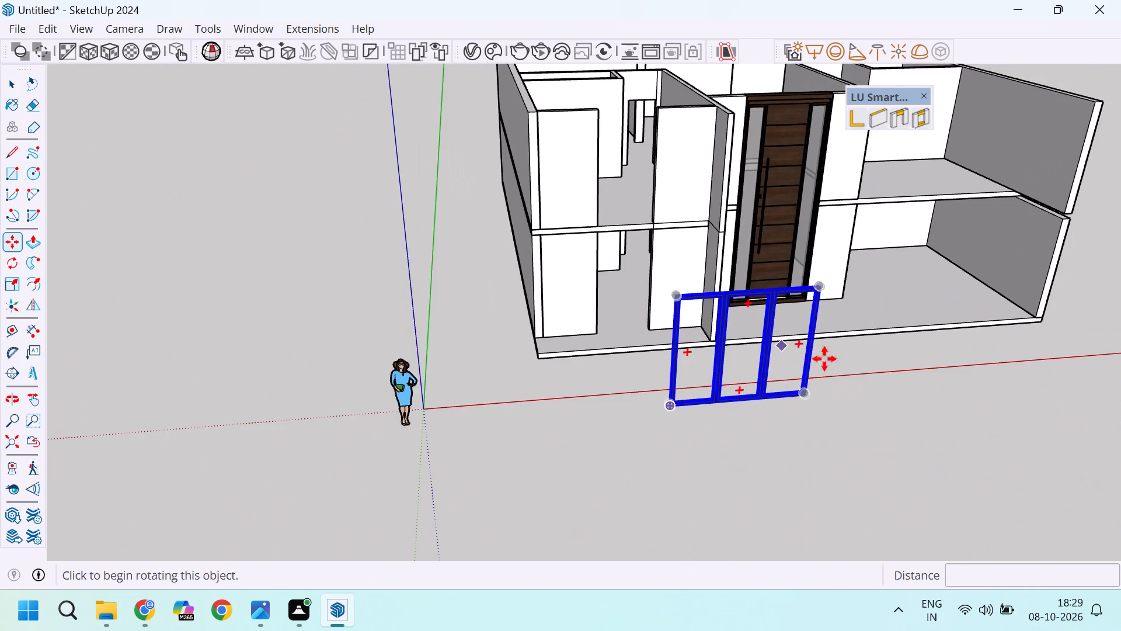
{"action": "key", "text": "space"}
{"action": "scroll", "coordinate": [762, 405], "scroll_direction": "up", "scroll_amount": 20}
{"action": "scroll", "coordinate": [762, 405], "scroll_direction": "up", "scroll_amount": 8}
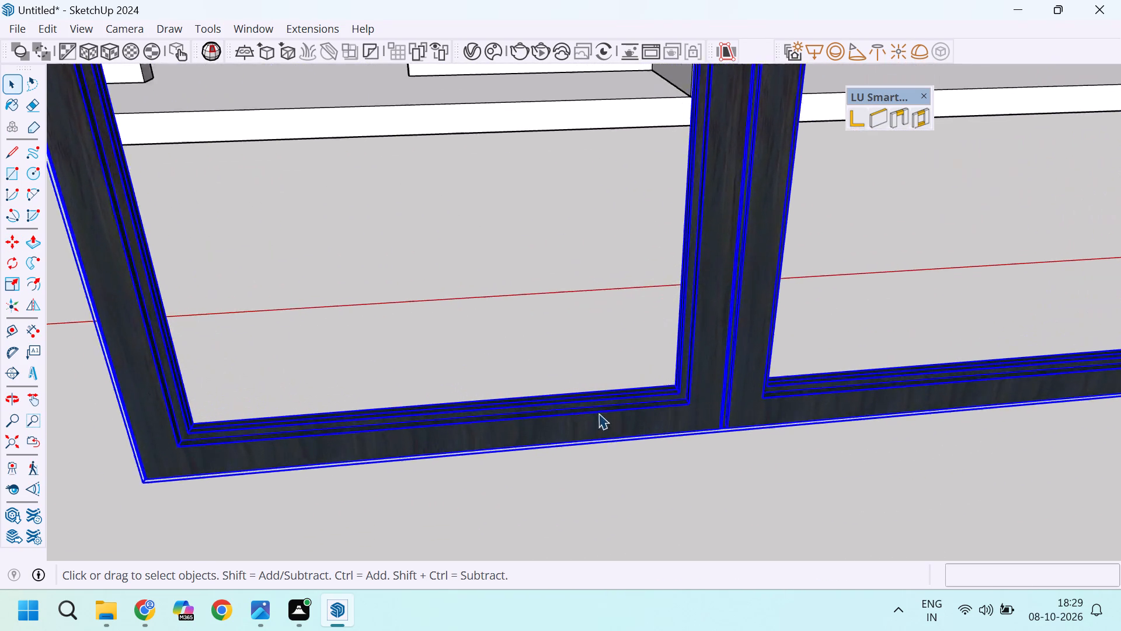
{"action": "scroll", "coordinate": [625, 407], "scroll_direction": "up", "scroll_amount": 5}
{"action": "left_click", "coordinate": [668, 424]}
{"action": "triple_click", "coordinate": [711, 415]}
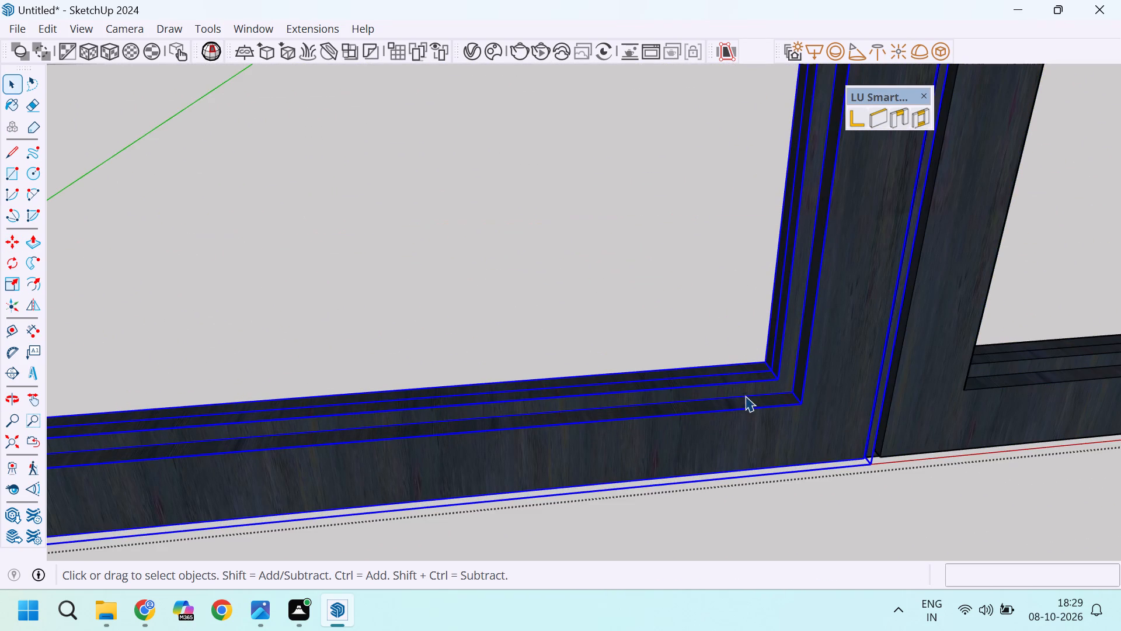
{"action": "double_click", "coordinate": [755, 393]}
Draw a rectangle about 9' 1/4" by 3' 1 13/16" across the first panel's opening, between opposite inner frame corners.
{"action": "scroll", "coordinate": [781, 396], "scroll_direction": "down", "scroll_amount": 18}
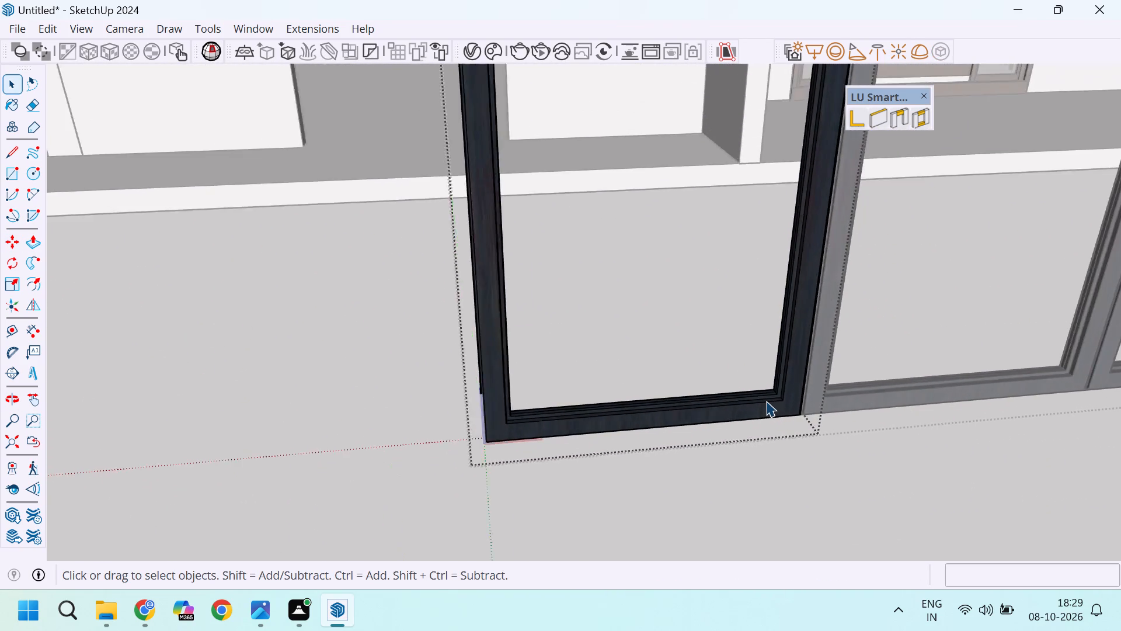
{"action": "scroll", "coordinate": [759, 401], "scroll_direction": "up", "scroll_amount": 20}
{"action": "scroll", "coordinate": [759, 401], "scroll_direction": "up", "scroll_amount": 3}
{"action": "middle_click_drag", "start_coordinate": [806, 384], "coordinate": [824, 432]}
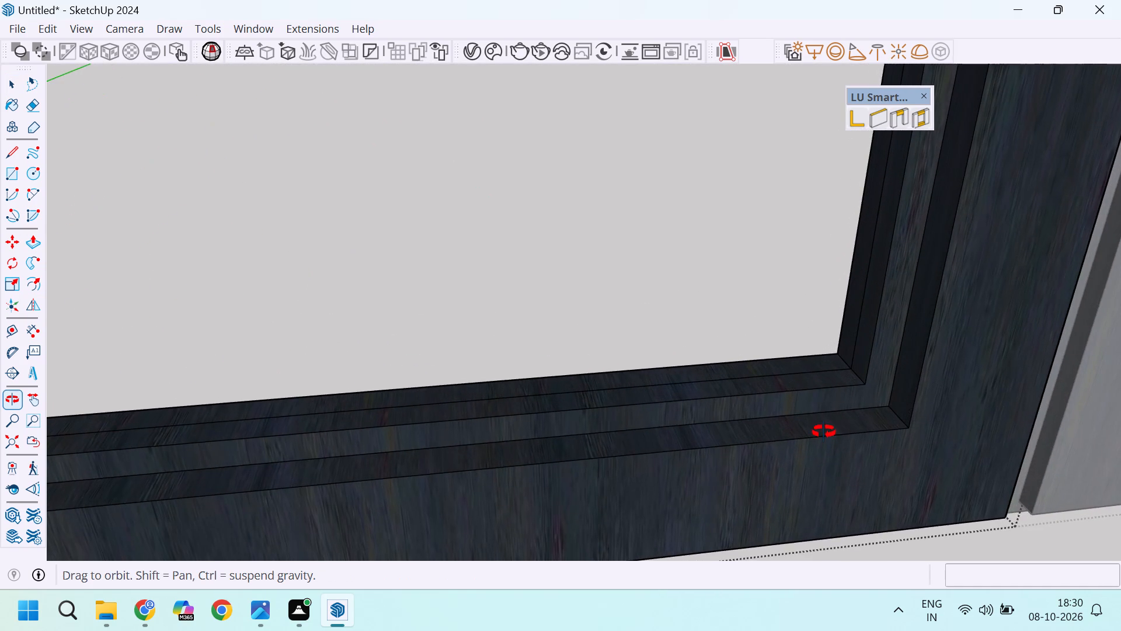
{"action": "middle_click_drag", "start_coordinate": [824, 432], "coordinate": [831, 466]}
{"action": "scroll", "coordinate": [808, 383], "scroll_direction": "up", "scroll_amount": 10}
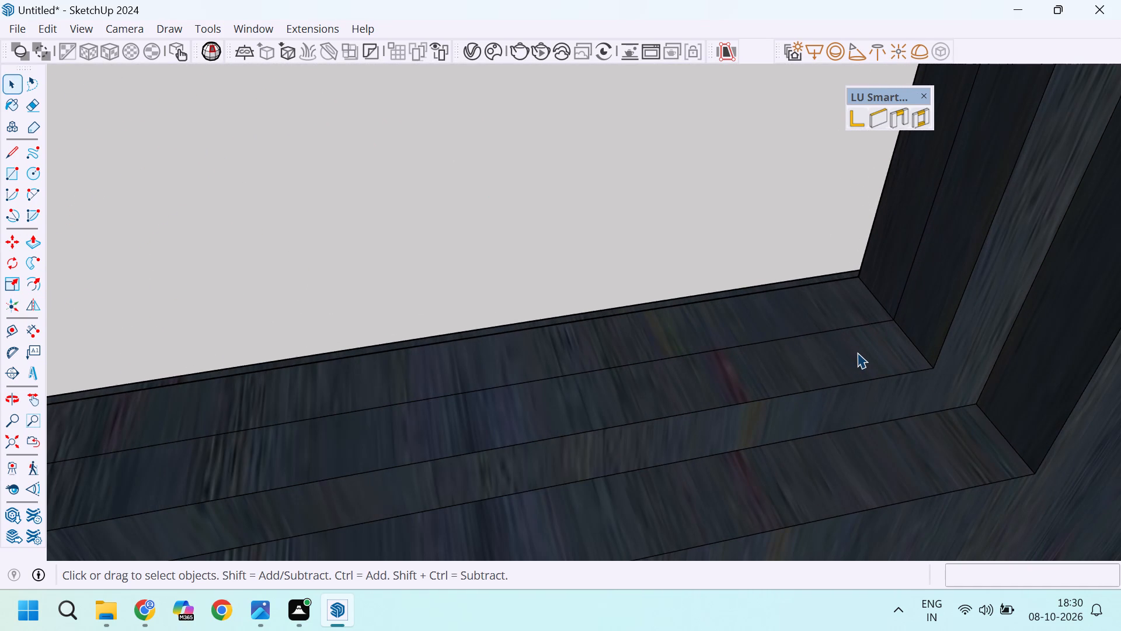
{"action": "key", "text": "r"}
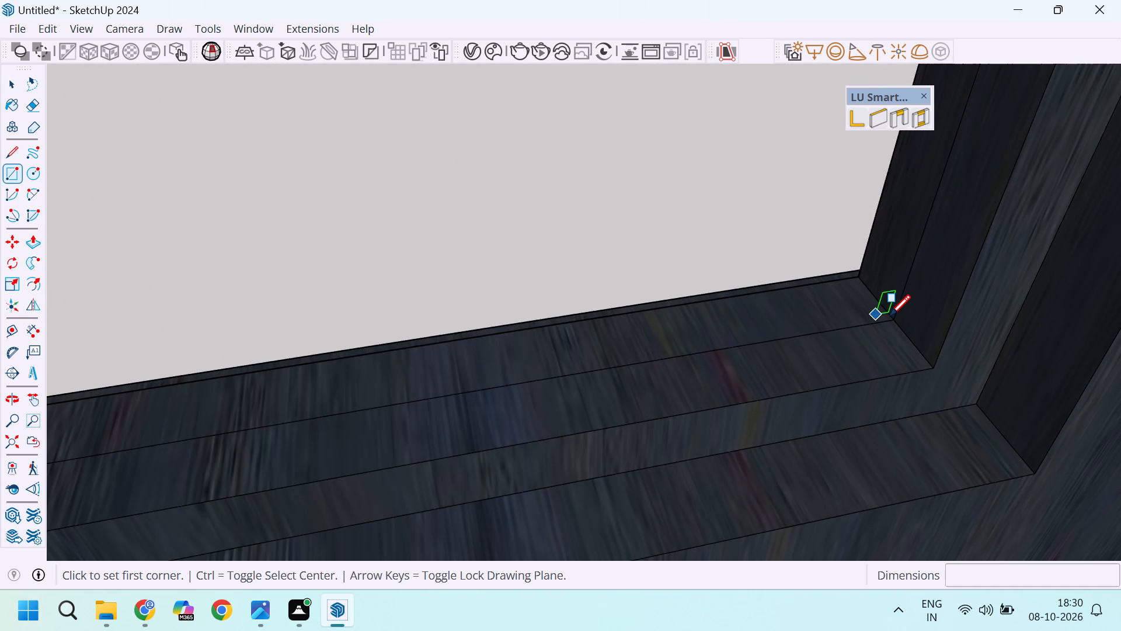
{"action": "left_click_drag", "start_coordinate": [893, 315], "coordinate": [871, 316]}
{"action": "scroll", "coordinate": [749, 273], "scroll_direction": "down", "scroll_amount": 15}
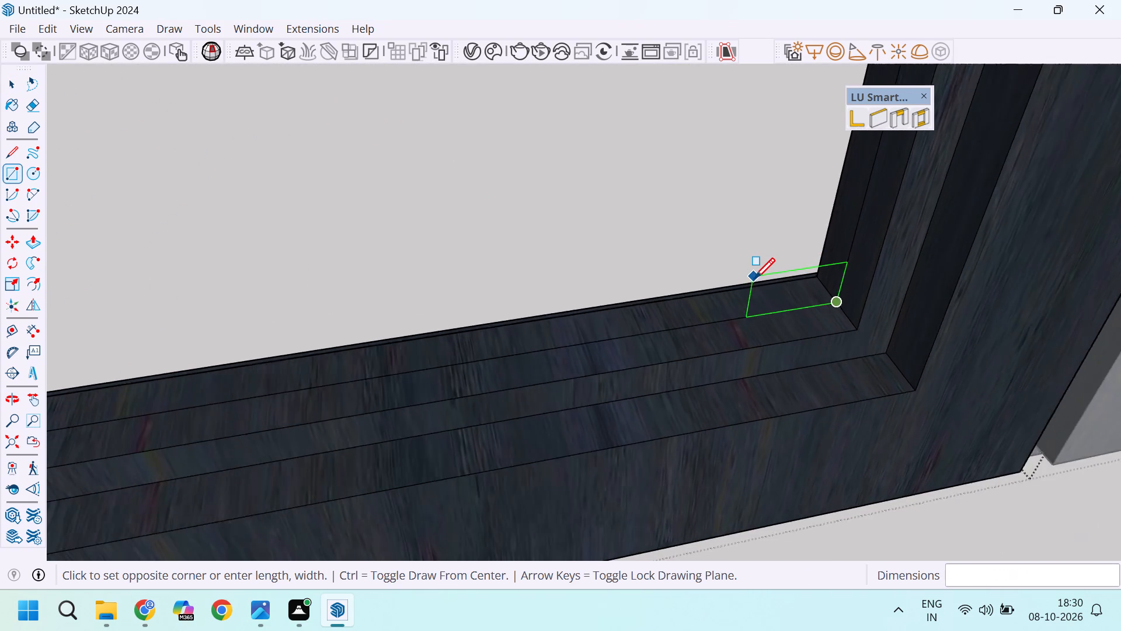
{"action": "scroll", "coordinate": [754, 278], "scroll_direction": "down", "scroll_amount": 20}
{"action": "scroll", "coordinate": [754, 278], "scroll_direction": "down", "scroll_amount": 20}
{"action": "scroll", "coordinate": [754, 278], "scroll_direction": "down", "scroll_amount": 1}
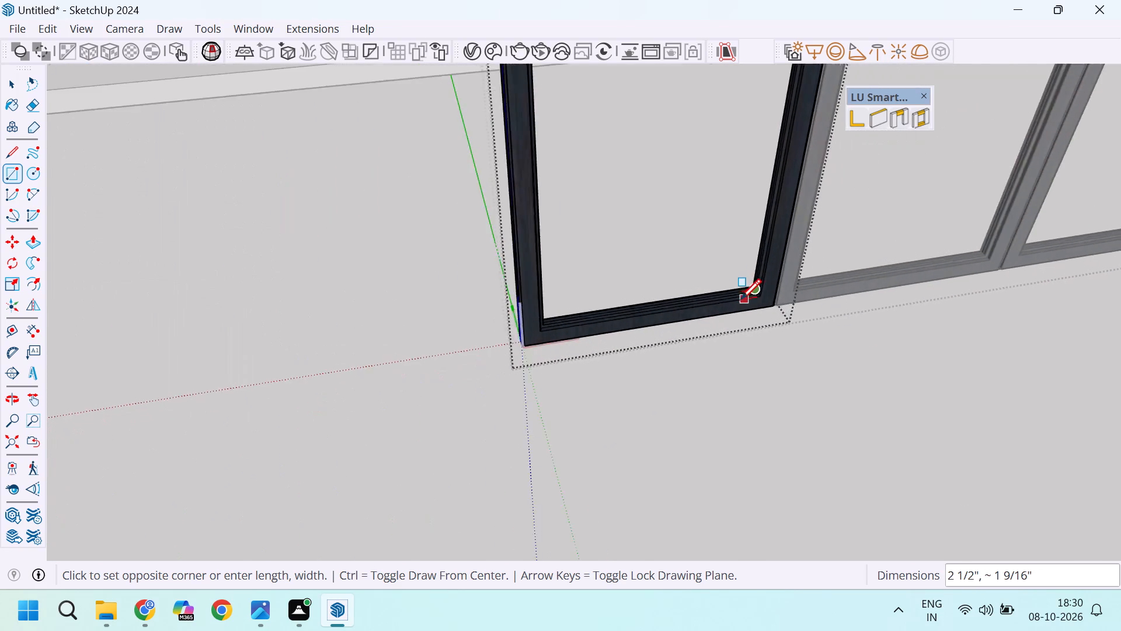
{"action": "scroll", "coordinate": [740, 299], "scroll_direction": "down", "scroll_amount": 16}
{"action": "middle_click_drag", "start_coordinate": [764, 265], "coordinate": [636, 176]}
{"action": "scroll", "coordinate": [630, 157], "scroll_direction": "up", "scroll_amount": 2}
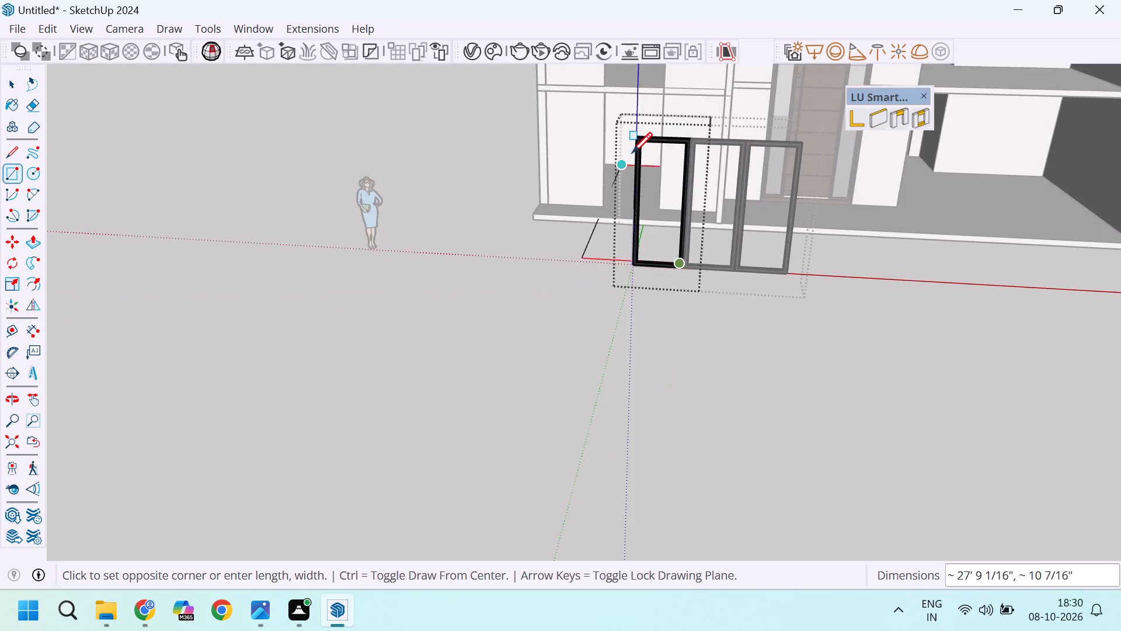
{"action": "scroll", "coordinate": [632, 152], "scroll_direction": "up", "scroll_amount": 20}
{"action": "scroll", "coordinate": [632, 152], "scroll_direction": "up", "scroll_amount": 4}
{"action": "middle_click_drag", "start_coordinate": [638, 118], "coordinate": [522, 63]}
{"action": "middle_click", "coordinate": [521, 60]}
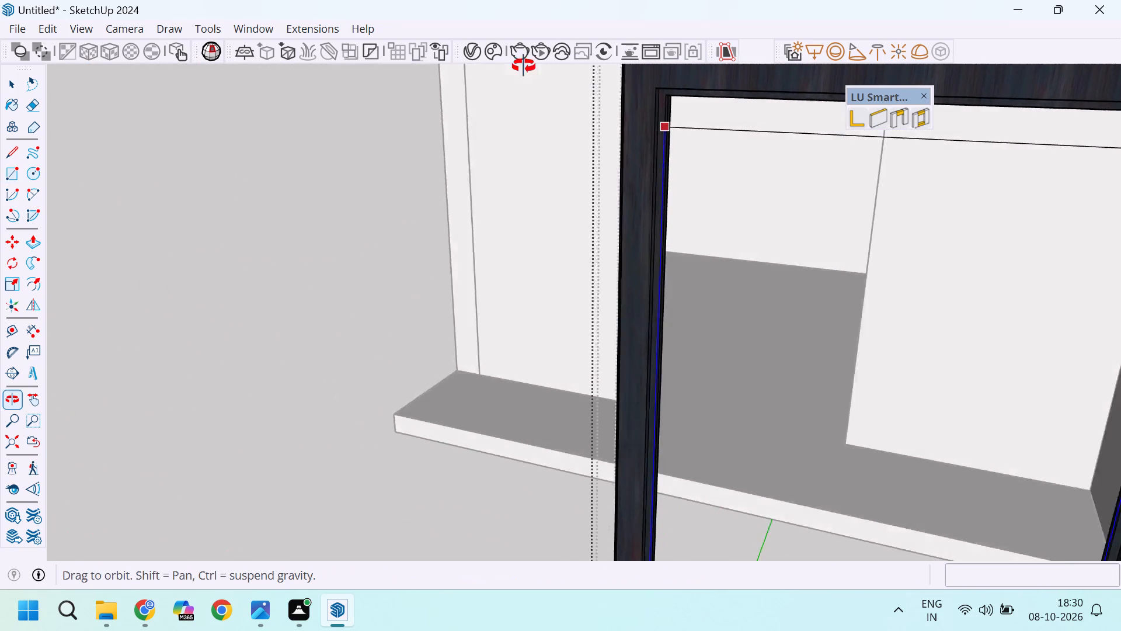
{"action": "scroll", "coordinate": [607, 69], "scroll_direction": "up", "scroll_amount": 10}
{"action": "scroll", "coordinate": [695, 142], "scroll_direction": "down", "scroll_amount": 17}
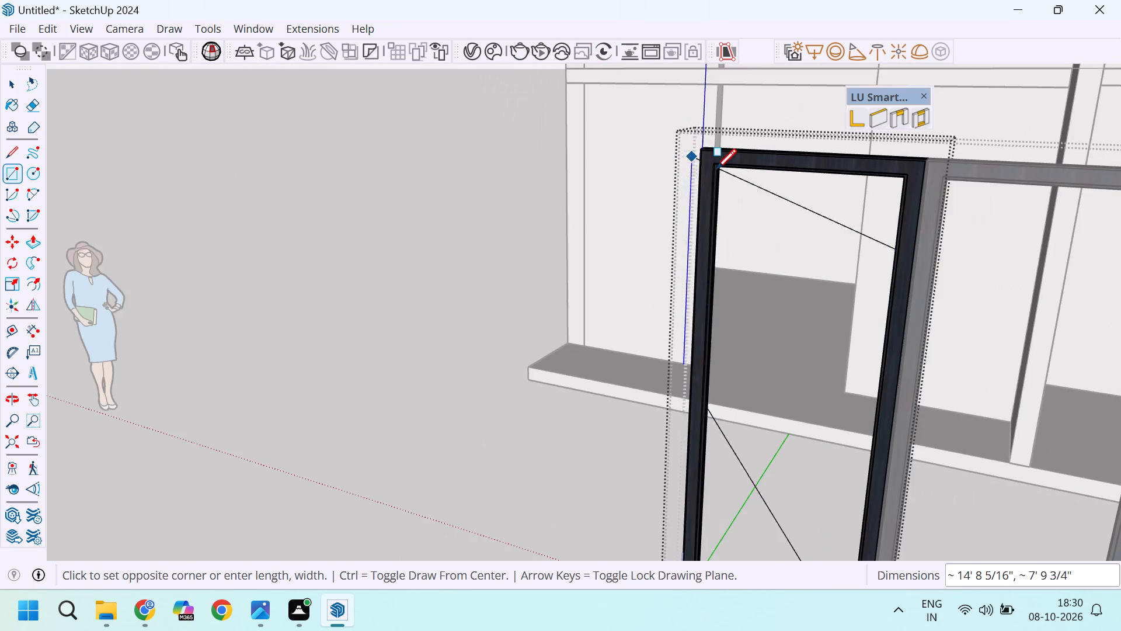
{"action": "scroll", "coordinate": [720, 173], "scroll_direction": "up", "scroll_amount": 12}
{"action": "scroll", "coordinate": [715, 173], "scroll_direction": "up", "scroll_amount": 20}
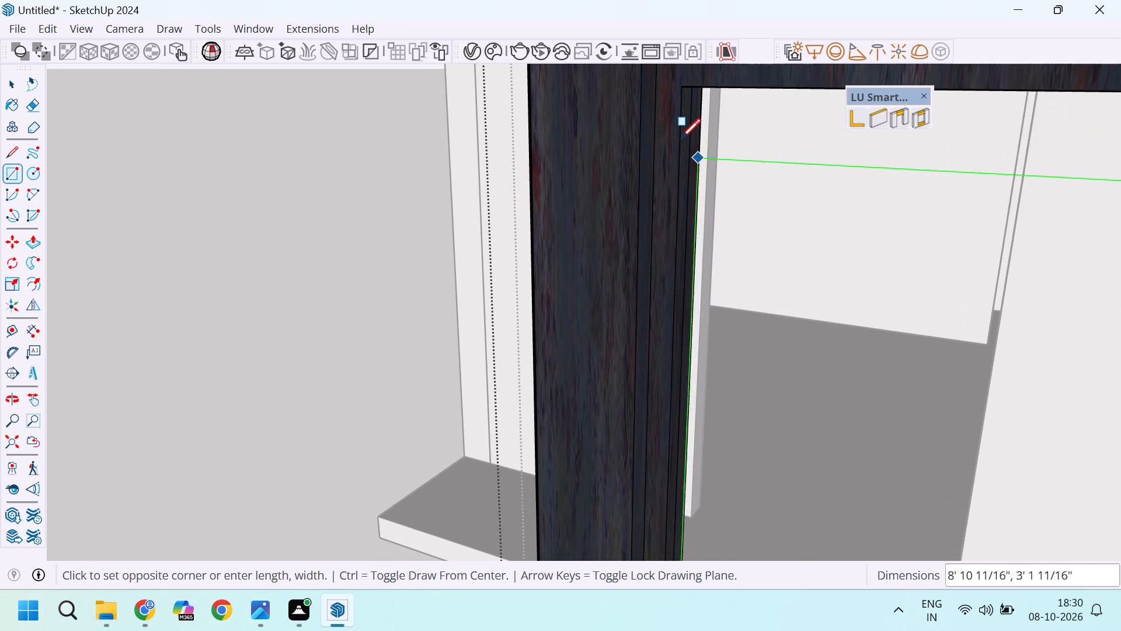
{"action": "middle_click_drag", "start_coordinate": [693, 113], "coordinate": [670, 48]}
{"action": "scroll", "coordinate": [709, 84], "scroll_direction": "up", "scroll_amount": 5}
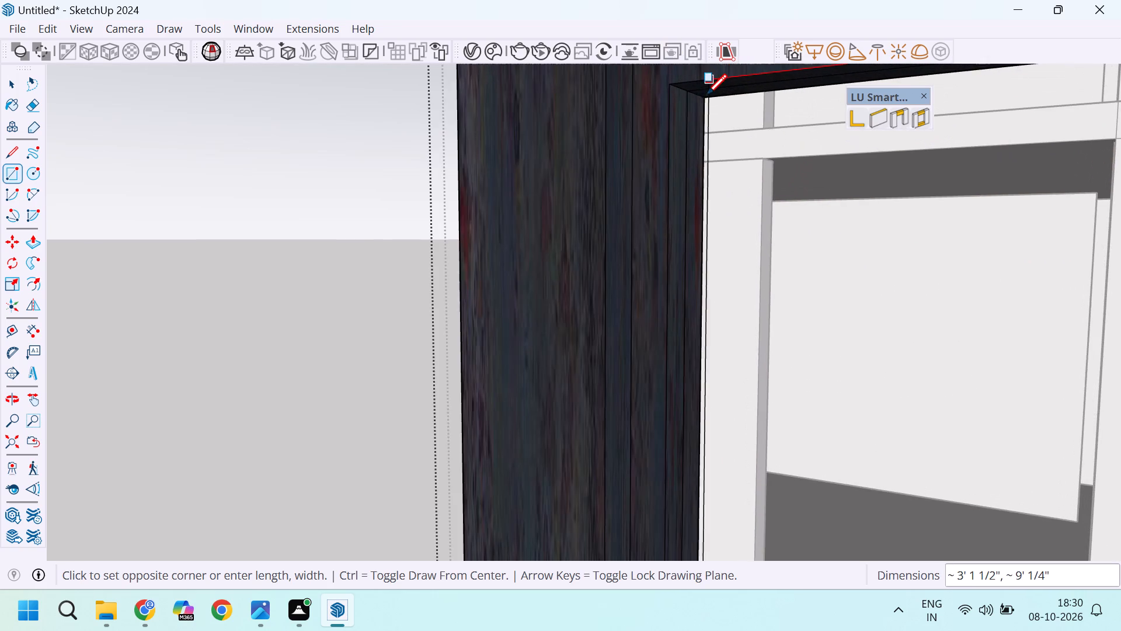
{"action": "scroll", "coordinate": [704, 96], "scroll_direction": "up", "scroll_amount": 4}
{"action": "left_click", "coordinate": [680, 95]}
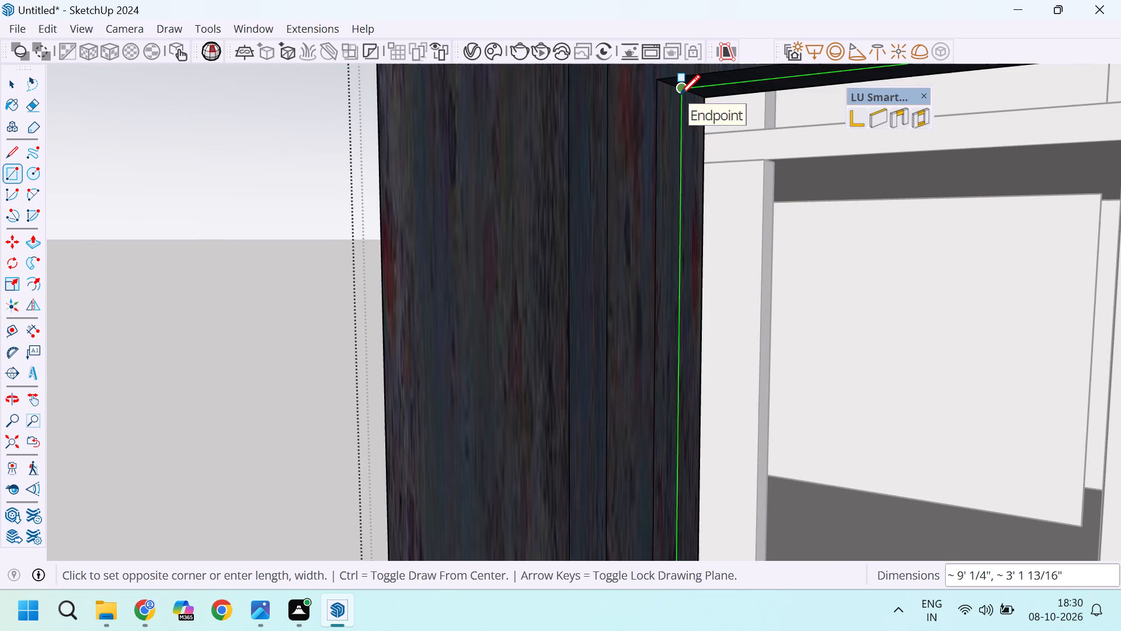
{"action": "scroll", "coordinate": [680, 95], "scroll_direction": "down", "scroll_amount": 20}
{"action": "scroll", "coordinate": [680, 95], "scroll_direction": "down", "scroll_amount": 10}
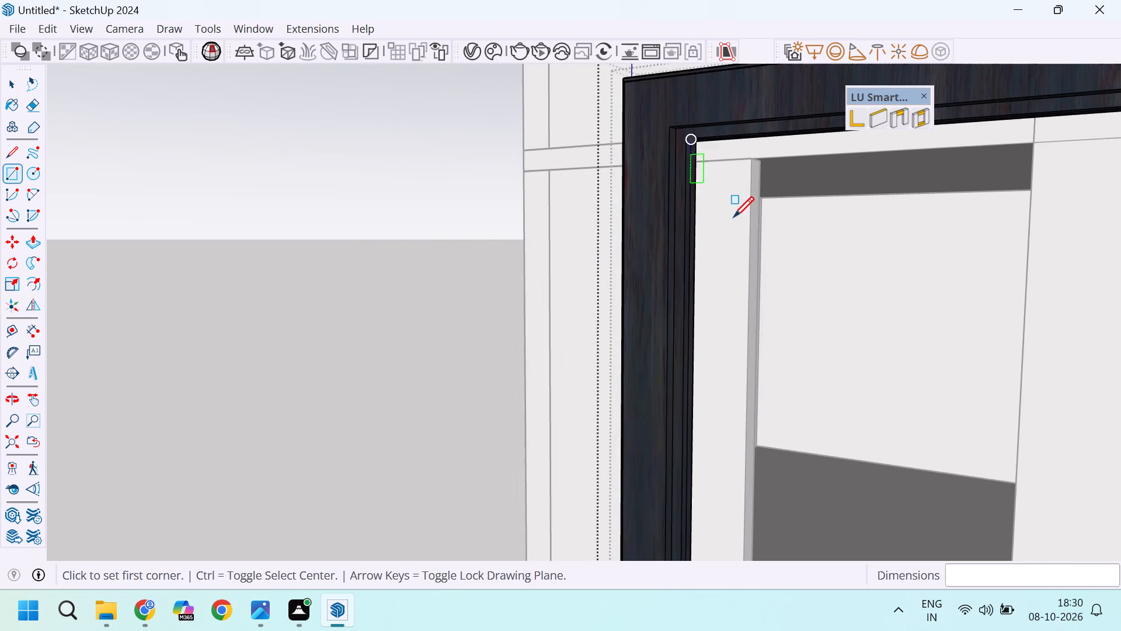
{"action": "scroll", "coordinate": [733, 217], "scroll_direction": "down", "scroll_amount": 20}
{"action": "scroll", "coordinate": [733, 217], "scroll_direction": "down", "scroll_amount": 8}
{"action": "scroll", "coordinate": [771, 327], "scroll_direction": "down", "scroll_amount": 5}
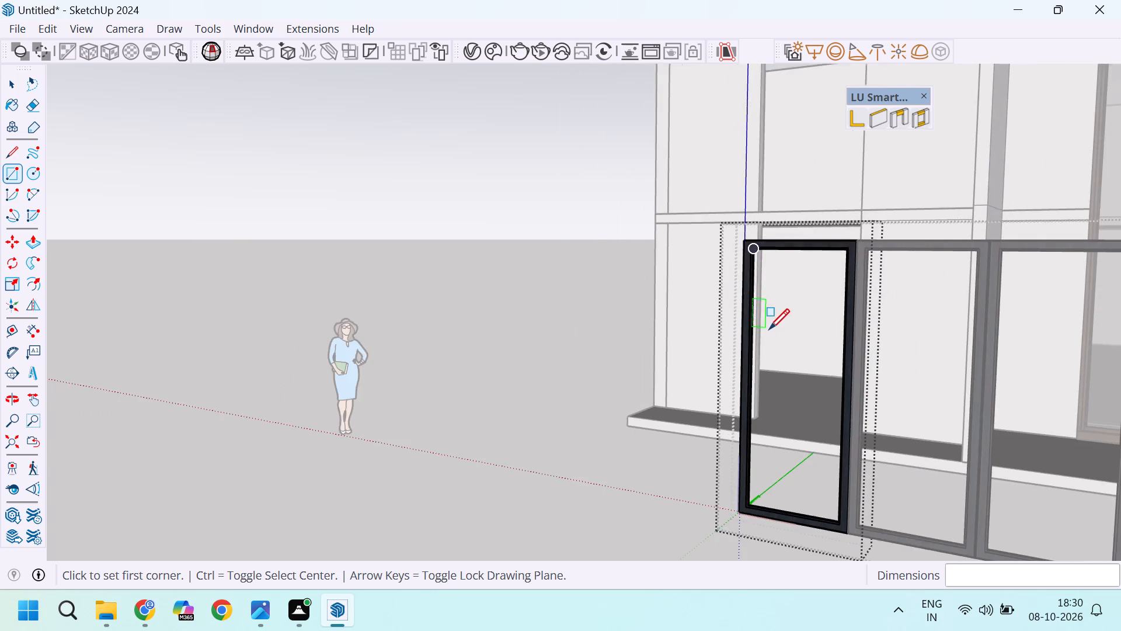
{"action": "scroll", "coordinate": [765, 308], "scroll_direction": "up", "scroll_amount": 2}
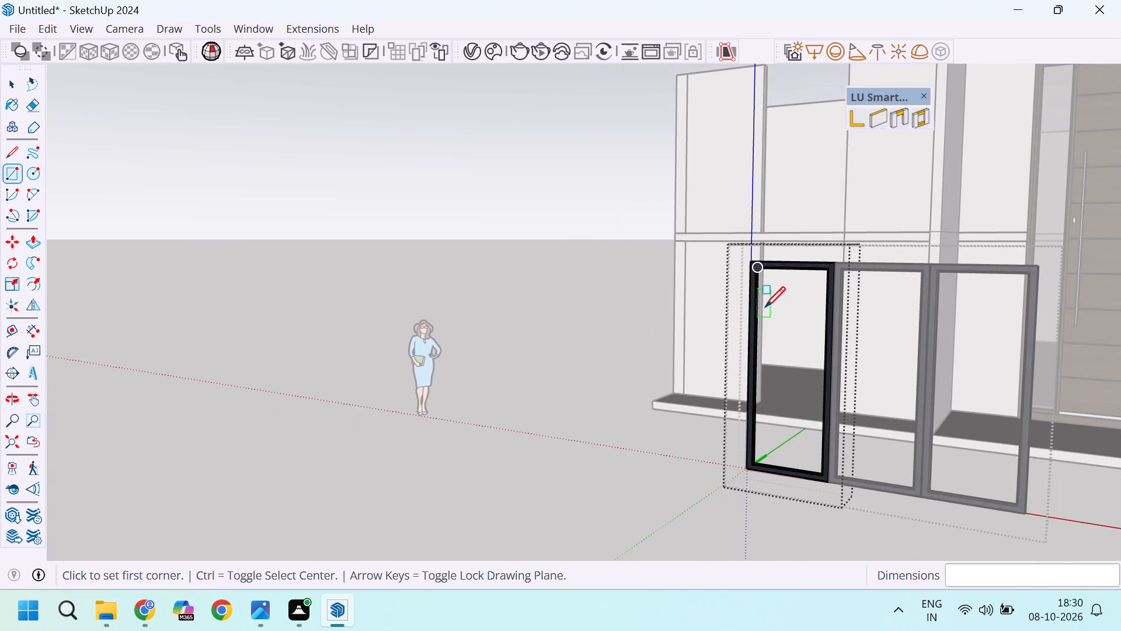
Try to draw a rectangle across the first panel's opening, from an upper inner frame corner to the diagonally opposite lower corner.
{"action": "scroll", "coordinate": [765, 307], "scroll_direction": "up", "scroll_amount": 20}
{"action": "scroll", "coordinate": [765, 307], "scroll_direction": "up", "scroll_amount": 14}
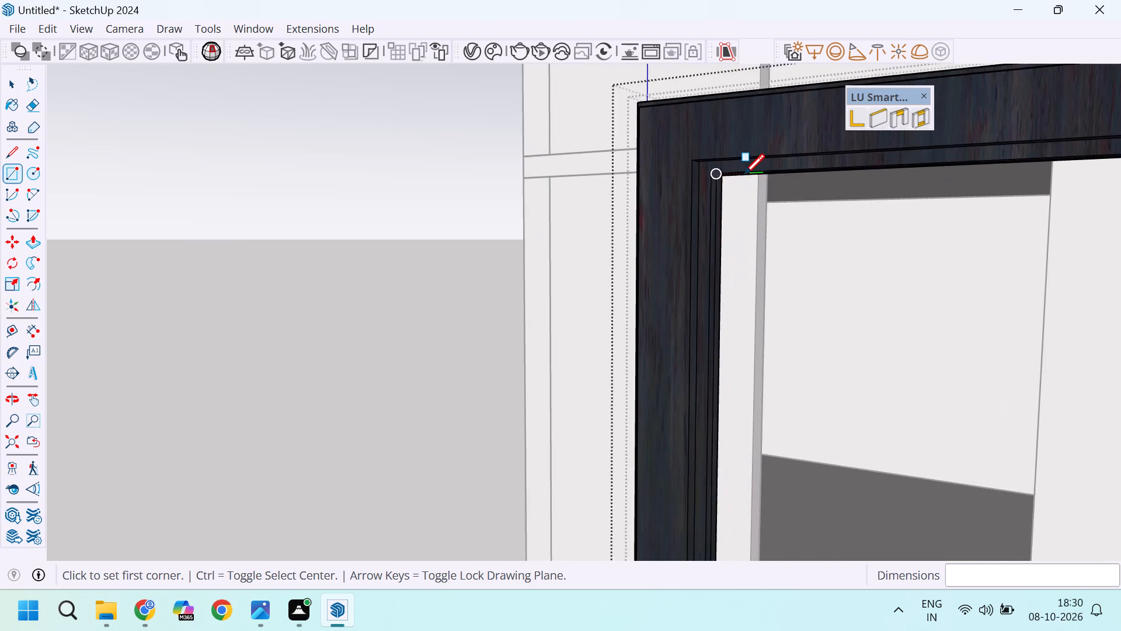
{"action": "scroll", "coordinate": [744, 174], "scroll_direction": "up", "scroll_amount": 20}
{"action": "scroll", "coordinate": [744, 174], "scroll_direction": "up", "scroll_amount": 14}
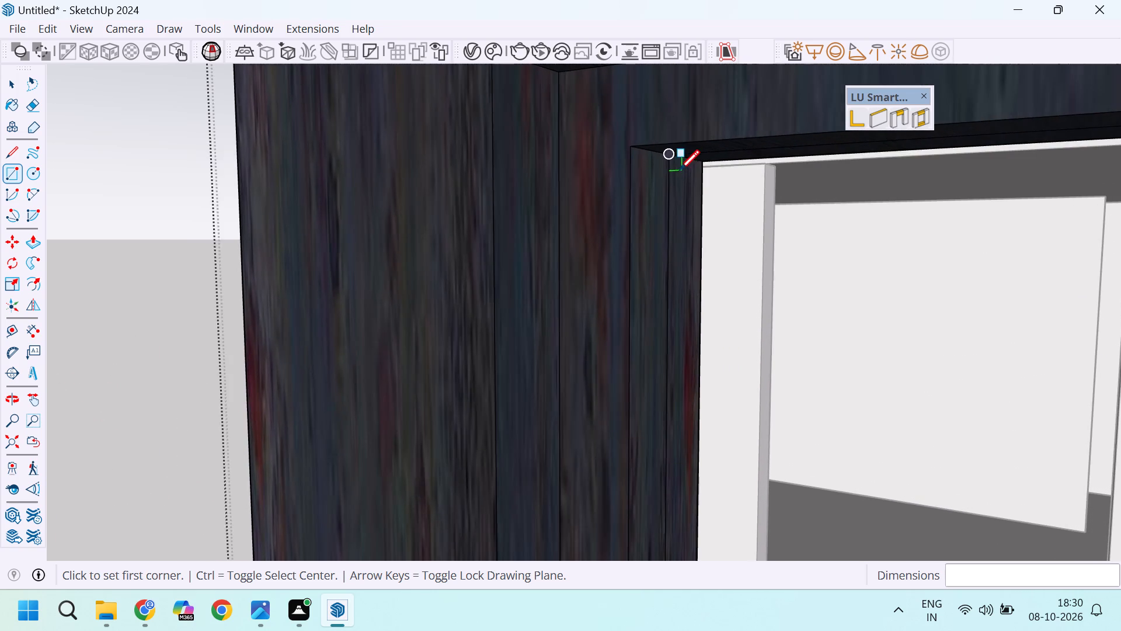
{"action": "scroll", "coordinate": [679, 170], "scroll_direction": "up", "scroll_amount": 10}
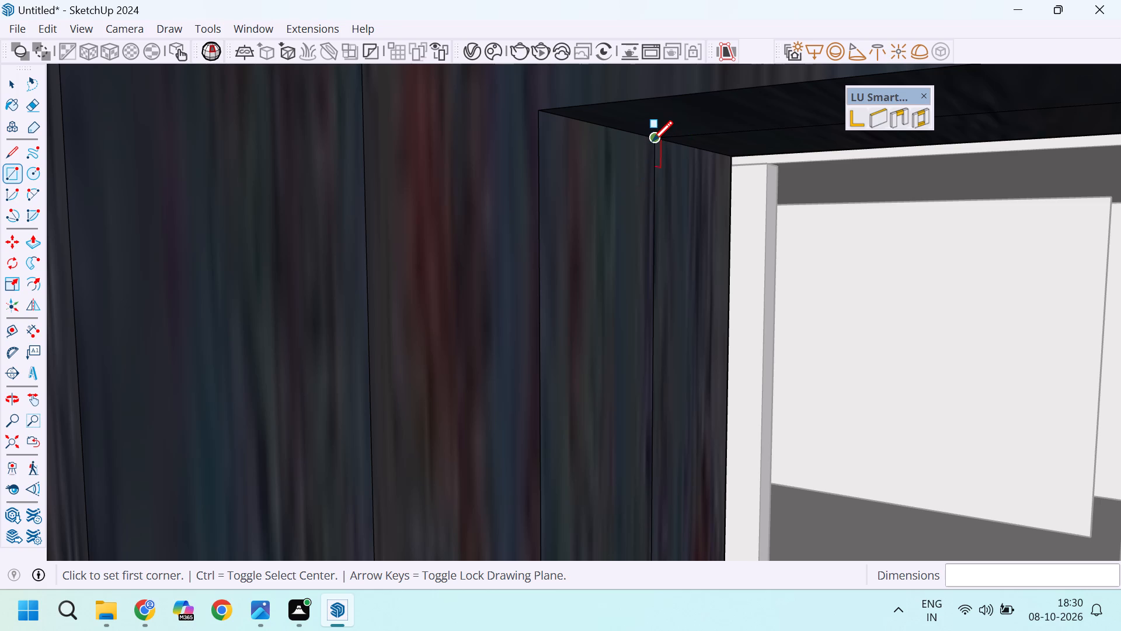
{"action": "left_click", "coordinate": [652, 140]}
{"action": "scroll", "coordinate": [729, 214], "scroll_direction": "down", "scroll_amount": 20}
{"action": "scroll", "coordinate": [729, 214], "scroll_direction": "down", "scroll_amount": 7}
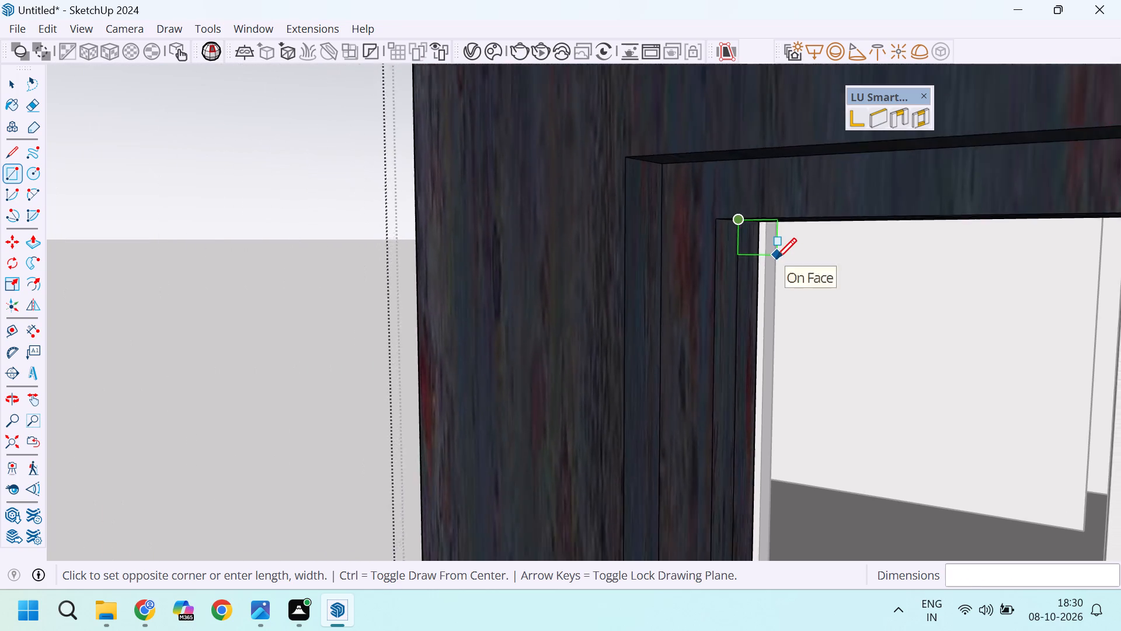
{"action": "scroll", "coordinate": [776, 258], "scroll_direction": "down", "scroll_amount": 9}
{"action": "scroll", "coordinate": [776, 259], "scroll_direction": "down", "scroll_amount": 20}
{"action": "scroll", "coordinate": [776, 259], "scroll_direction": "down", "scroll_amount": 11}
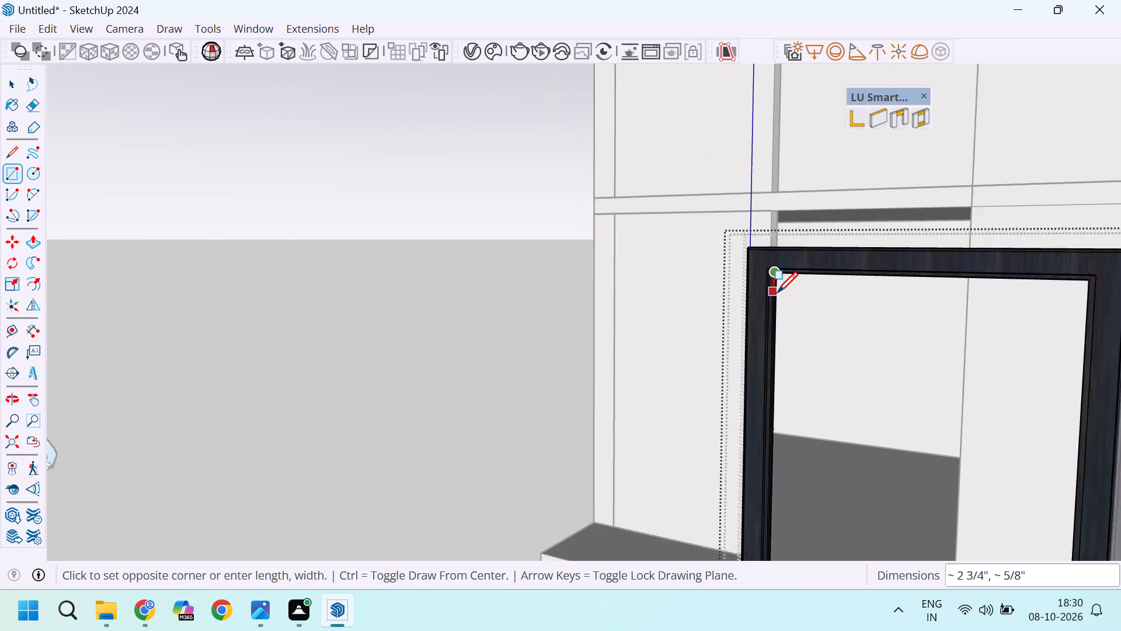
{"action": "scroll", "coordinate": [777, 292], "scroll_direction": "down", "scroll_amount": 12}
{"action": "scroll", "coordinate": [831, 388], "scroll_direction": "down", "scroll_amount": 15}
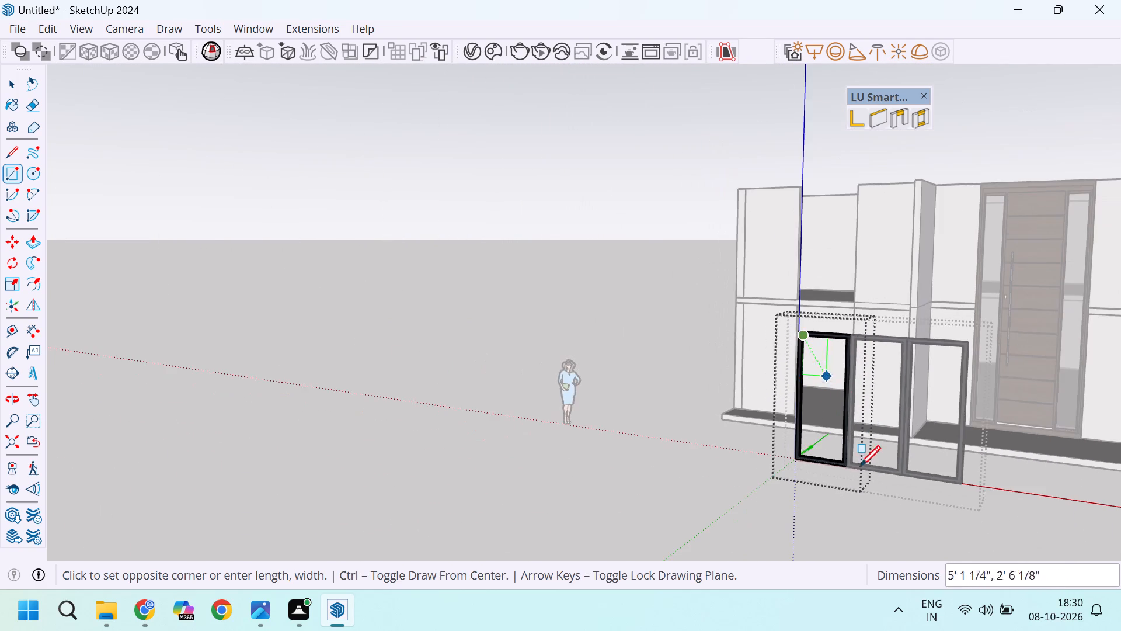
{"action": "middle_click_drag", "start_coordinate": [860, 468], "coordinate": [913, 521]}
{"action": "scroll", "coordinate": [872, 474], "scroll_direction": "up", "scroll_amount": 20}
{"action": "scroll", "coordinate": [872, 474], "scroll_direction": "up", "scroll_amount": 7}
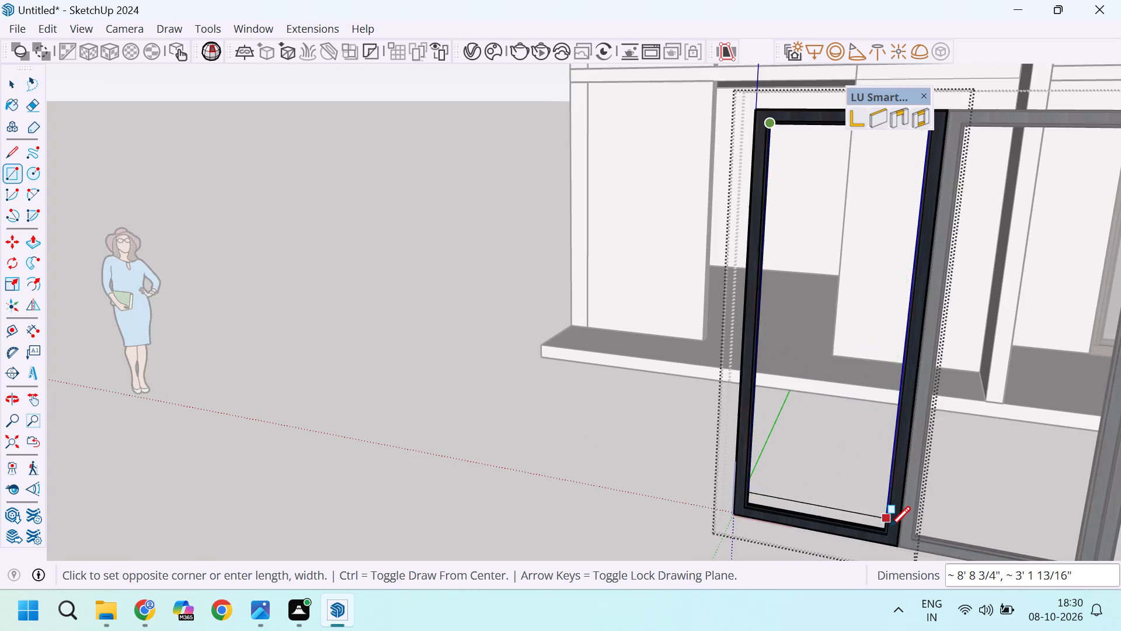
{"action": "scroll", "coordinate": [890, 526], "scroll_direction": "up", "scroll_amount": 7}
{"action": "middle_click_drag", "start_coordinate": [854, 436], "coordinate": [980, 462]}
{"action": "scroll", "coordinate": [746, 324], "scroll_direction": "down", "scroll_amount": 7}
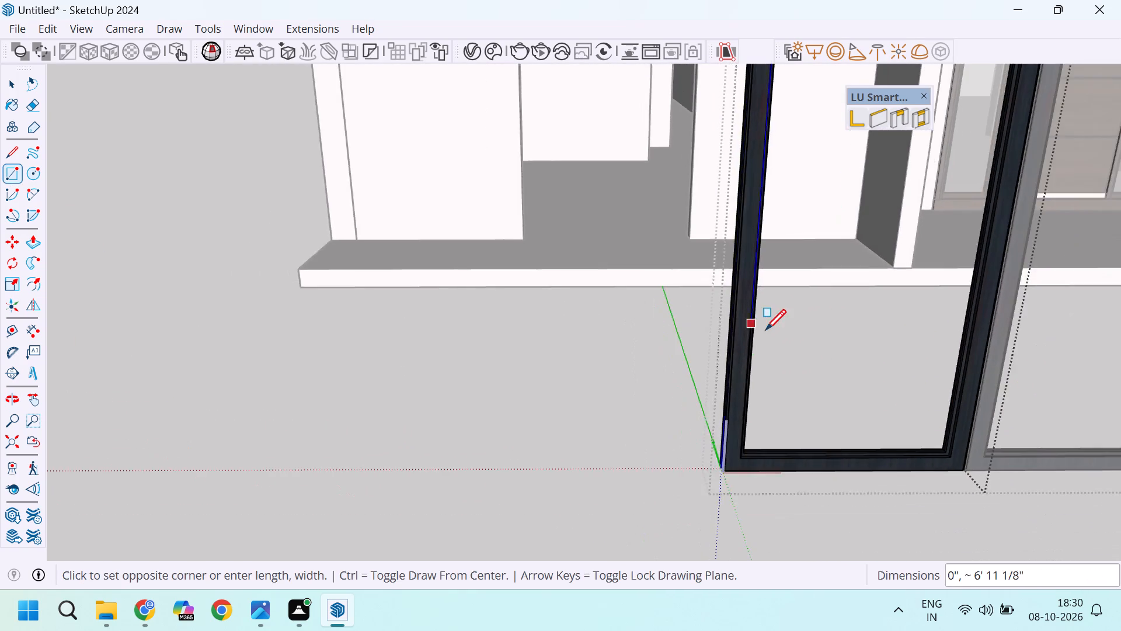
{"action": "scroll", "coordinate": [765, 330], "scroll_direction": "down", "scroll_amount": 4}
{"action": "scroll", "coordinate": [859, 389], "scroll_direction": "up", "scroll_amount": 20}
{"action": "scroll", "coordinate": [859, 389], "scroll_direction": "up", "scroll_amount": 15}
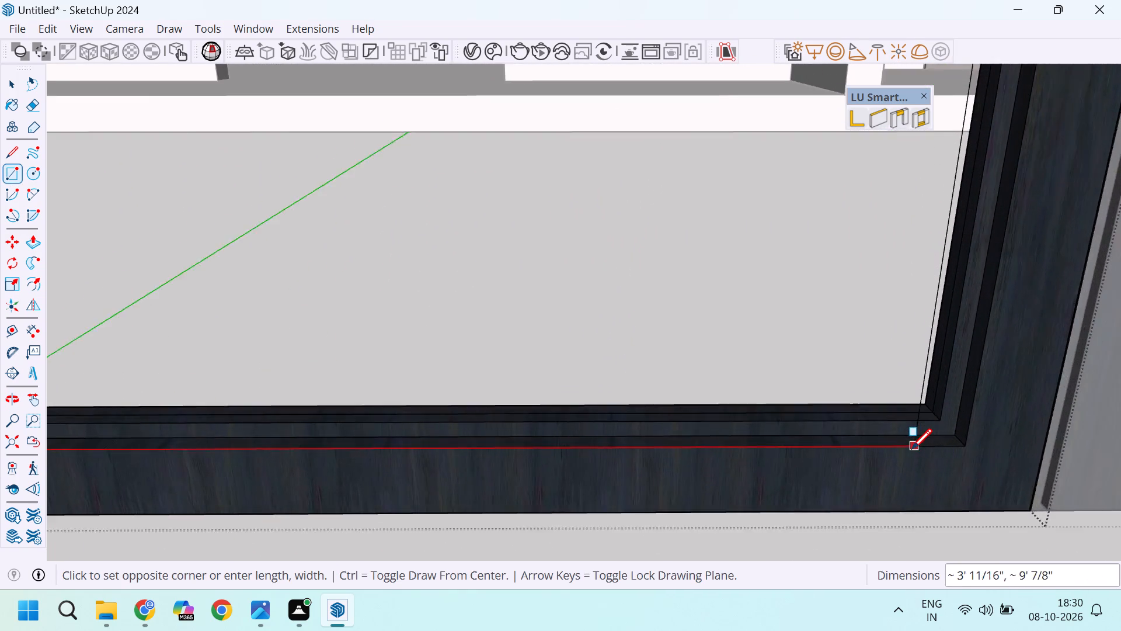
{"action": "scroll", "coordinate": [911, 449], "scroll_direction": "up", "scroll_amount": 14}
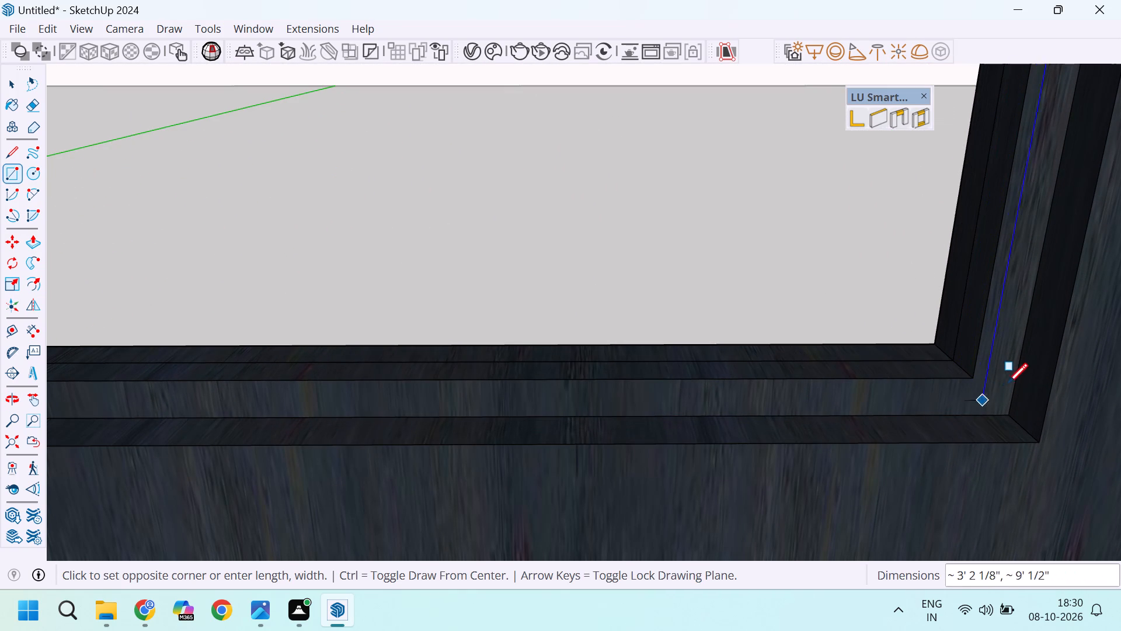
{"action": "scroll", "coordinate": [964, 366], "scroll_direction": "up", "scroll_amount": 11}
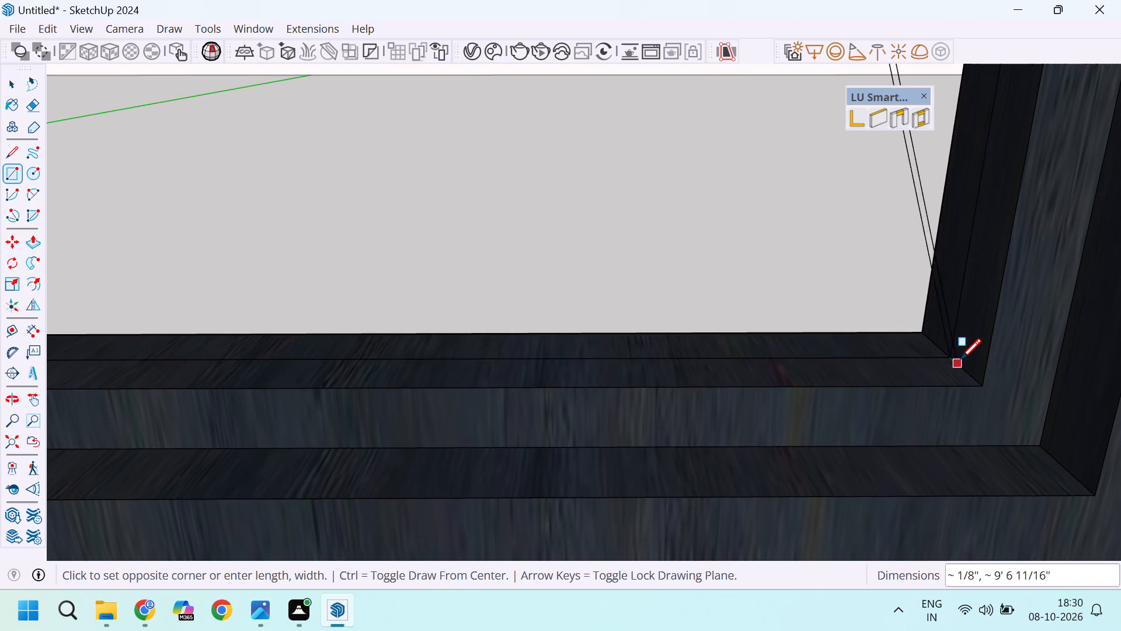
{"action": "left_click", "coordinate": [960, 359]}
Stop drawing rectangles and leave the editing of the first panel frame and the window, returning to the whole model.
{"action": "scroll", "coordinate": [889, 367], "scroll_direction": "down", "scroll_amount": 20}
{"action": "scroll", "coordinate": [889, 367], "scroll_direction": "down", "scroll_amount": 1}
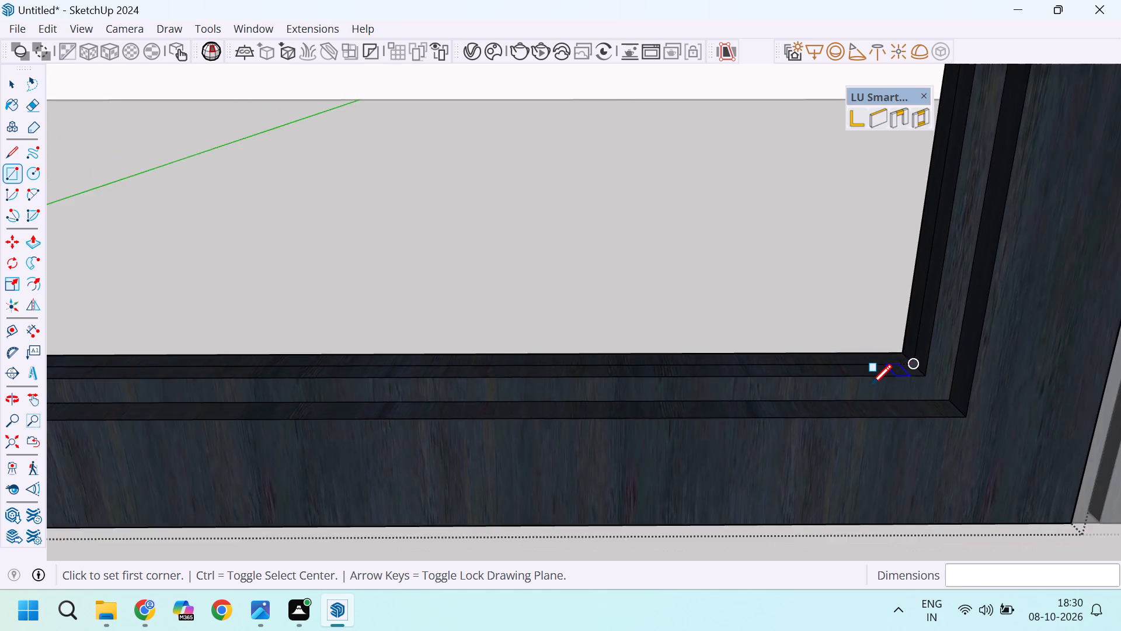
{"action": "scroll", "coordinate": [871, 384], "scroll_direction": "down", "scroll_amount": 4}
{"action": "scroll", "coordinate": [834, 452], "scroll_direction": "down", "scroll_amount": 5}
{"action": "scroll", "coordinate": [751, 470], "scroll_direction": "down", "scroll_amount": 8}
{"action": "scroll", "coordinate": [687, 466], "scroll_direction": "down", "scroll_amount": 14}
{"action": "key", "text": "space"}
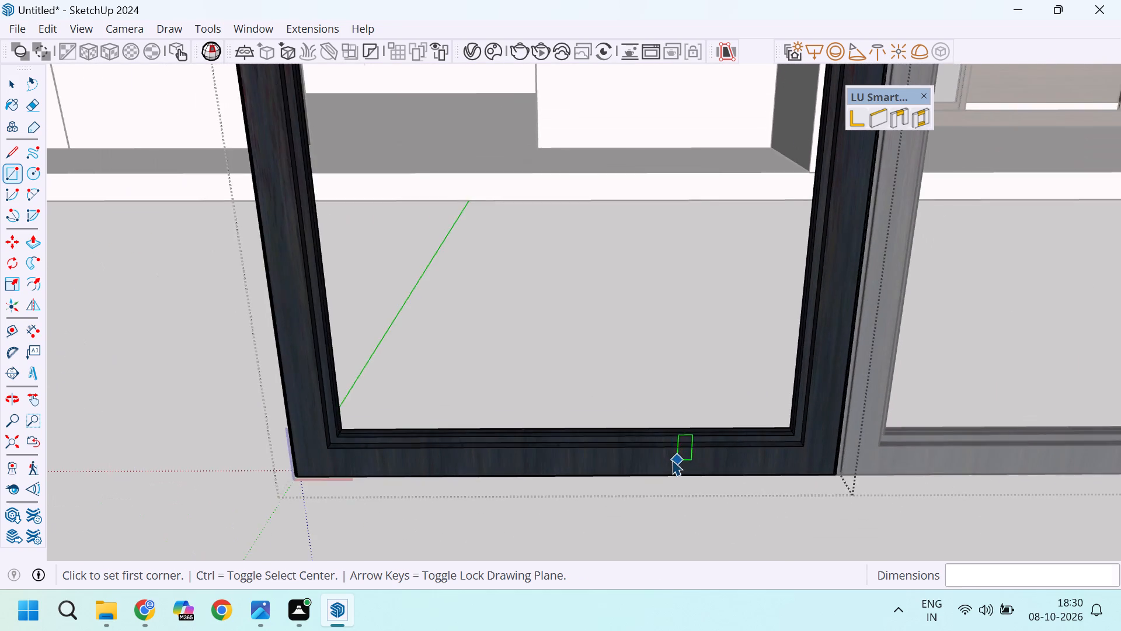
{"action": "scroll", "coordinate": [672, 460], "scroll_direction": "down", "scroll_amount": 7}
{"action": "scroll", "coordinate": [670, 460], "scroll_direction": "up", "scroll_amount": 1}
{"action": "scroll", "coordinate": [669, 460], "scroll_direction": "down", "scroll_amount": 14}
{"action": "left_click", "coordinate": [986, 418]}
{"action": "left_click", "coordinate": [979, 424]}
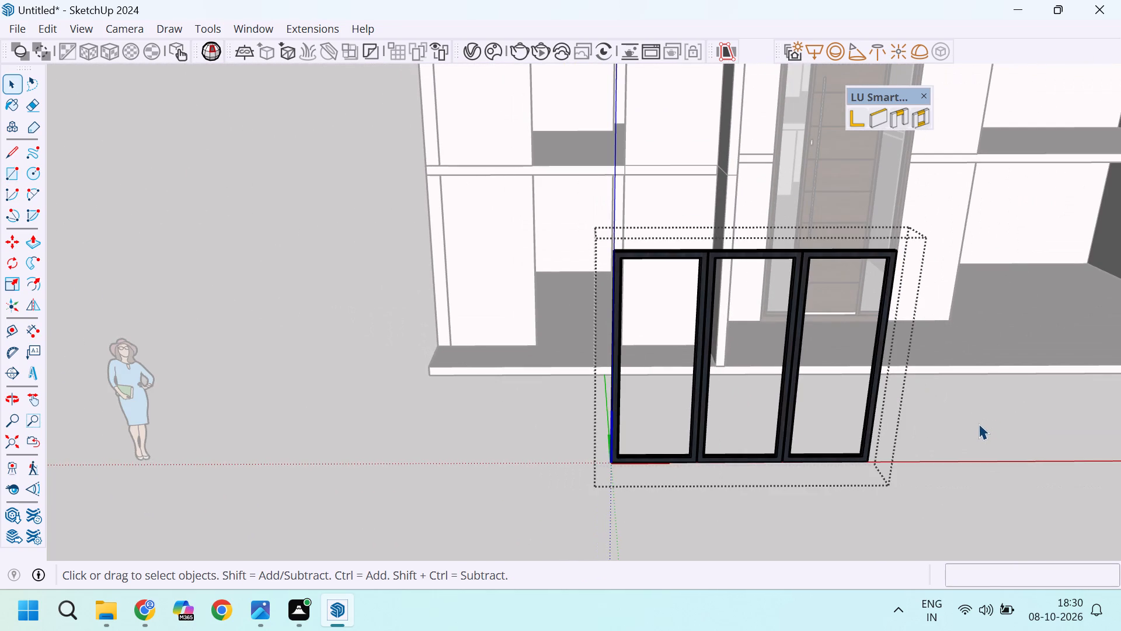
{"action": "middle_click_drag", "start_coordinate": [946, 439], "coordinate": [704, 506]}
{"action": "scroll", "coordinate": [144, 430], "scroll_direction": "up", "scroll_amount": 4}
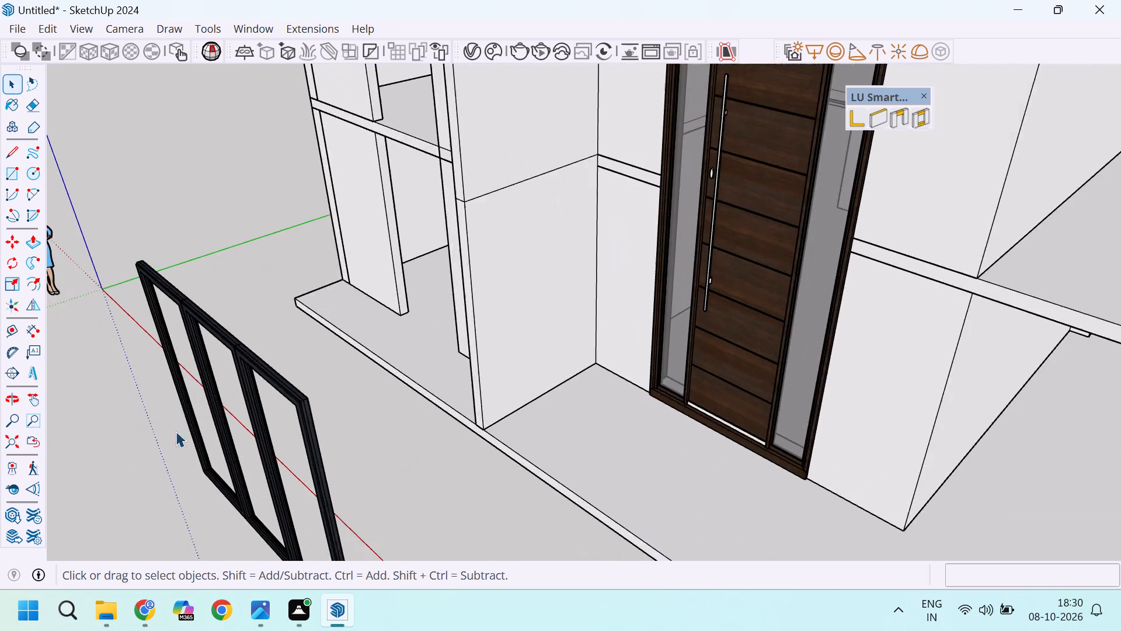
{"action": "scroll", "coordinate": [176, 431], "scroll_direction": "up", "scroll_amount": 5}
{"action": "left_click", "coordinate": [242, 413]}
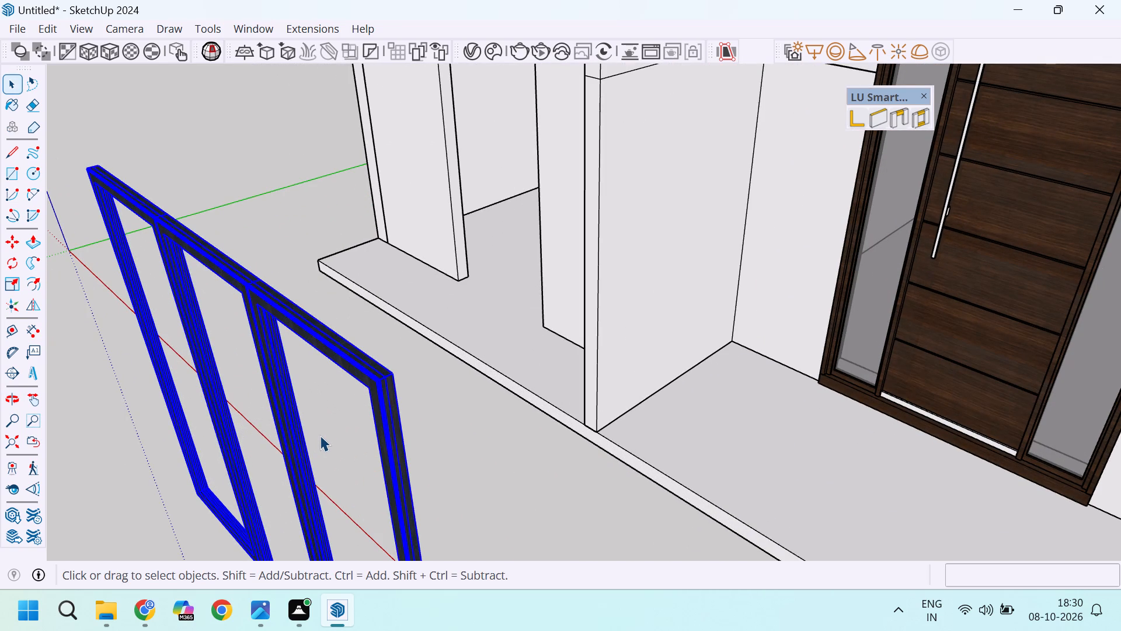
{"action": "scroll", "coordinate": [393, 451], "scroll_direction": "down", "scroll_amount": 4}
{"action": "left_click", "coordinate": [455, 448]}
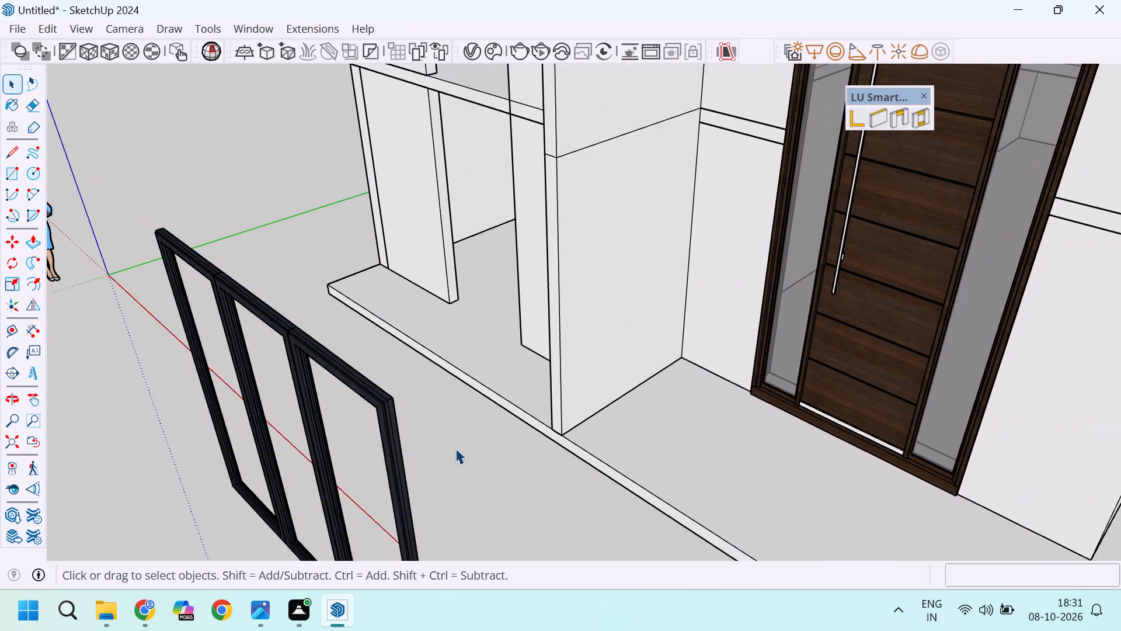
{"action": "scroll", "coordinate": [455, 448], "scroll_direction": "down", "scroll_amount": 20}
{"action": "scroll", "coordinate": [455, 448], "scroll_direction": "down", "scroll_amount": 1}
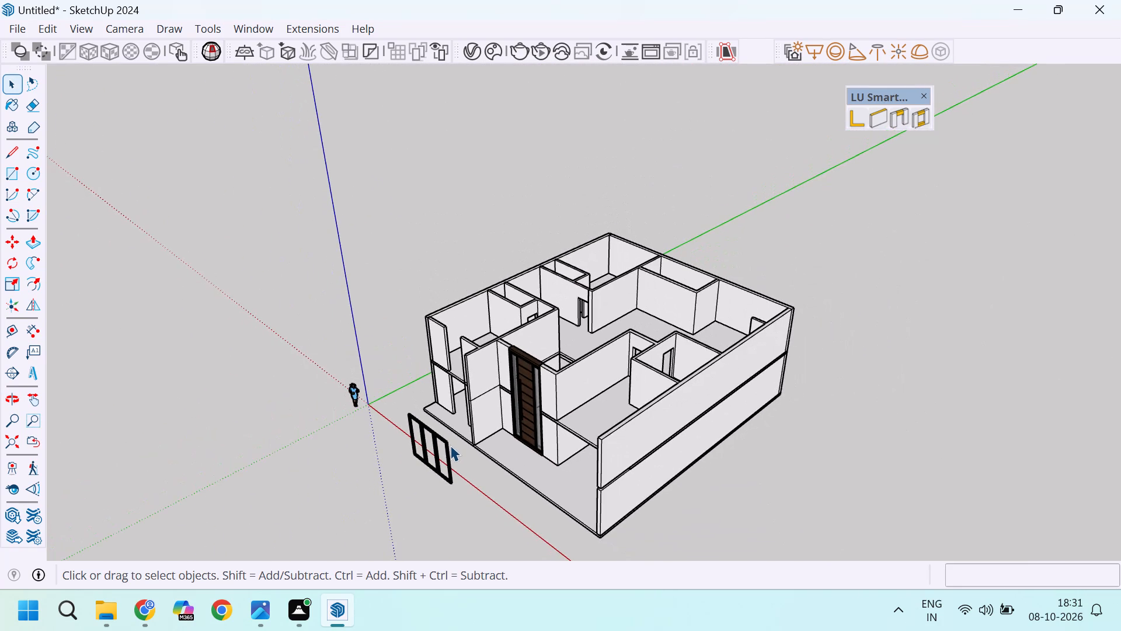
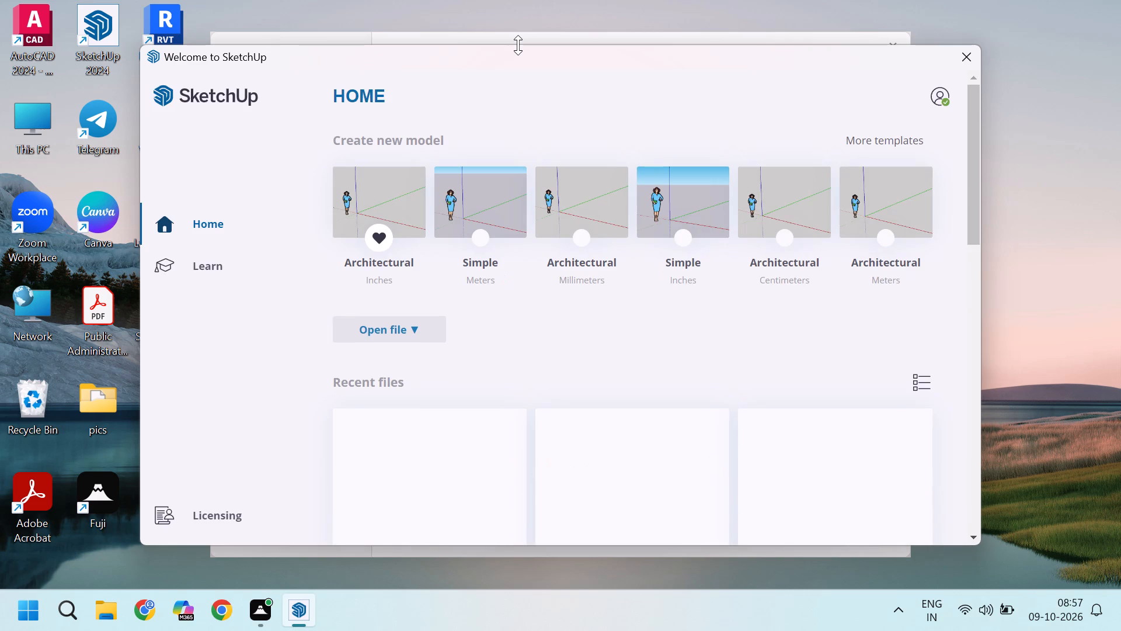
Open the recent model file named exterior.
{"action": "scroll", "coordinate": [413, 414], "scroll_direction": "down", "scroll_amount": 1}
{"action": "left_click", "coordinate": [428, 409]}
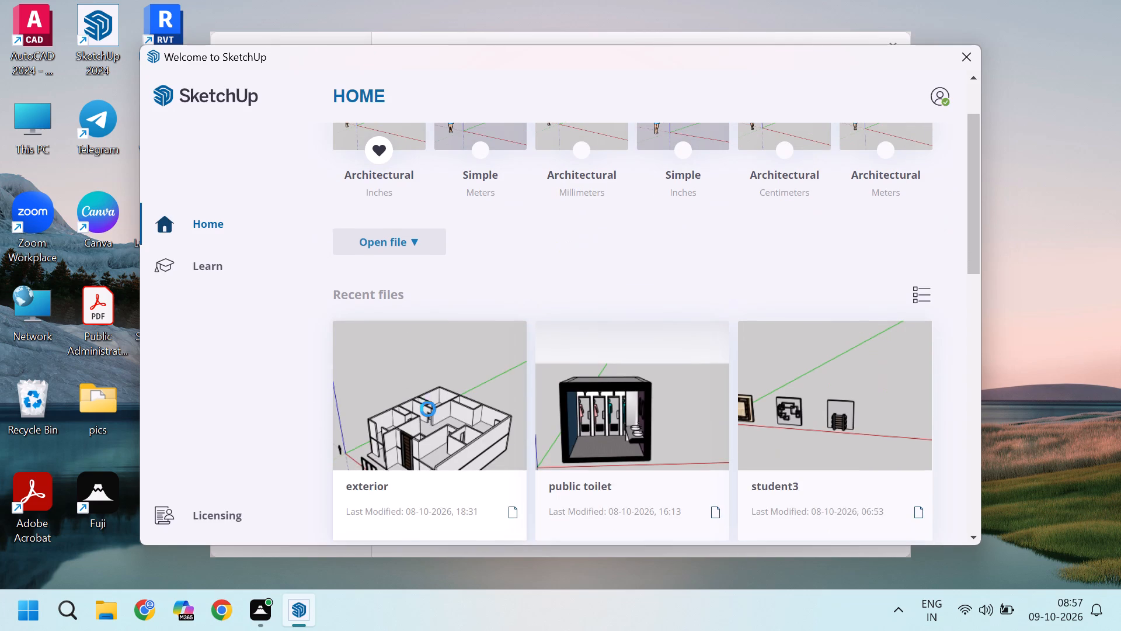
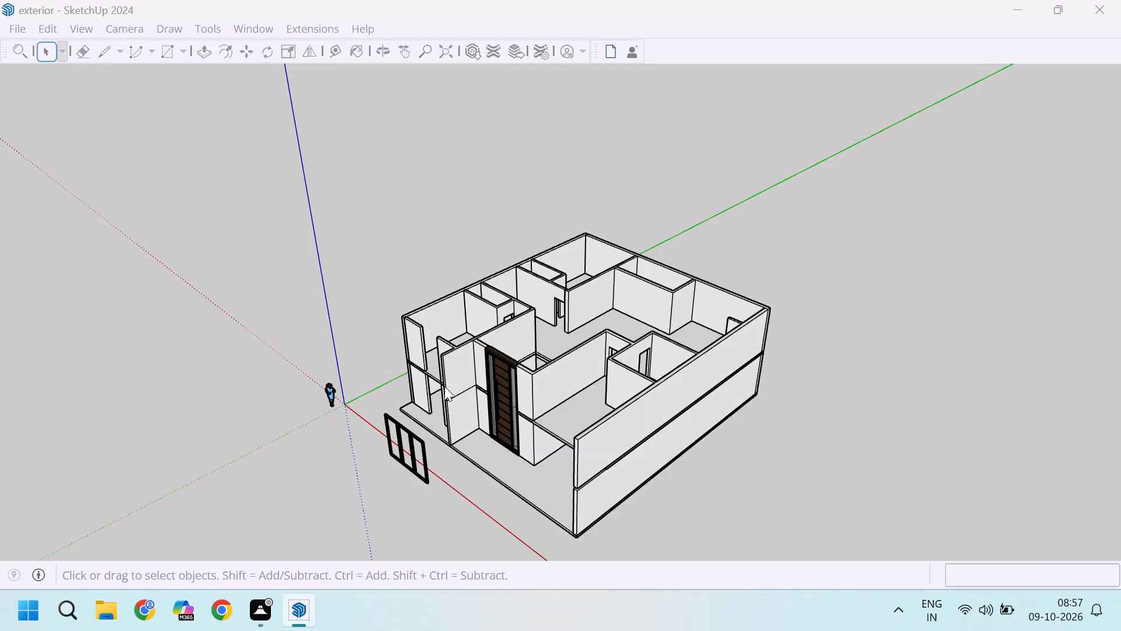
Examine the two-storey house's front, entrance door and room layout from several angles.
{"action": "middle_click_drag", "start_coordinate": [444, 386], "coordinate": [599, 349]}
{"action": "middle_click_drag", "start_coordinate": [429, 369], "coordinate": [531, 327]}
{"action": "middle_click_drag", "start_coordinate": [395, 373], "coordinate": [466, 354]}
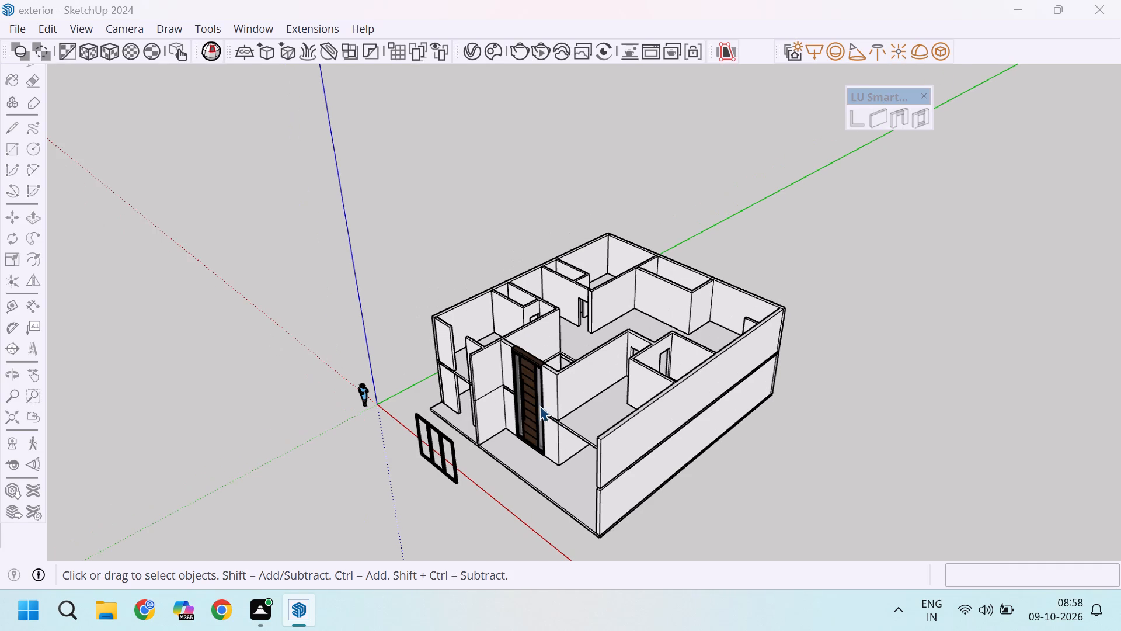
{"action": "middle_click_drag", "start_coordinate": [539, 405], "coordinate": [634, 409]}
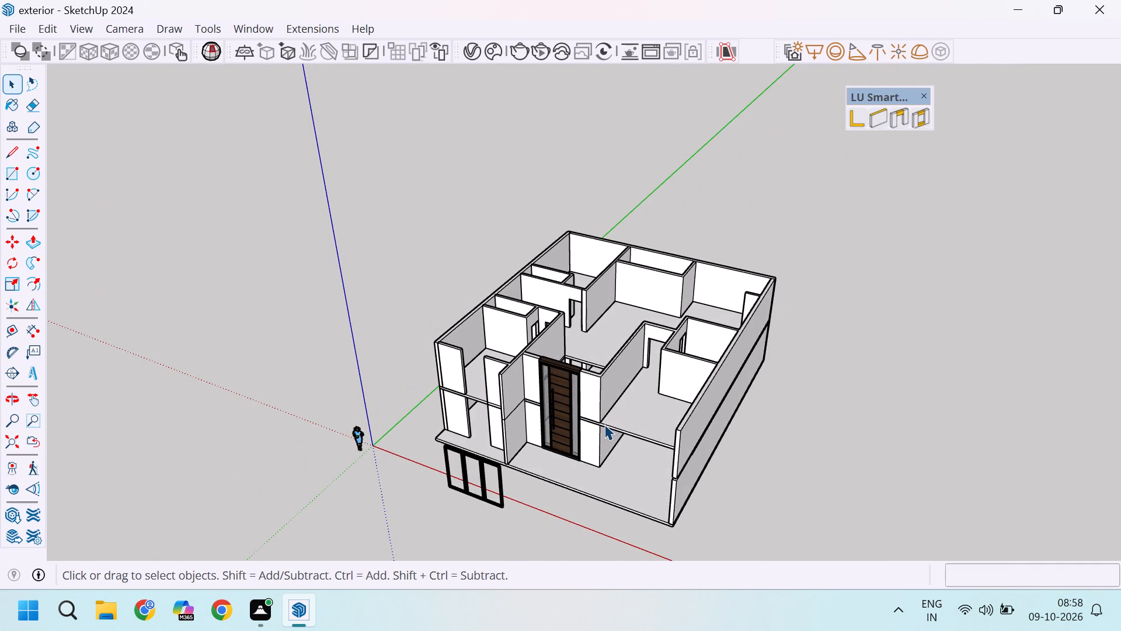
{"action": "scroll", "coordinate": [604, 424], "scroll_direction": "up", "scroll_amount": 4}
{"action": "middle_click_drag", "start_coordinate": [578, 434], "coordinate": [652, 429]}
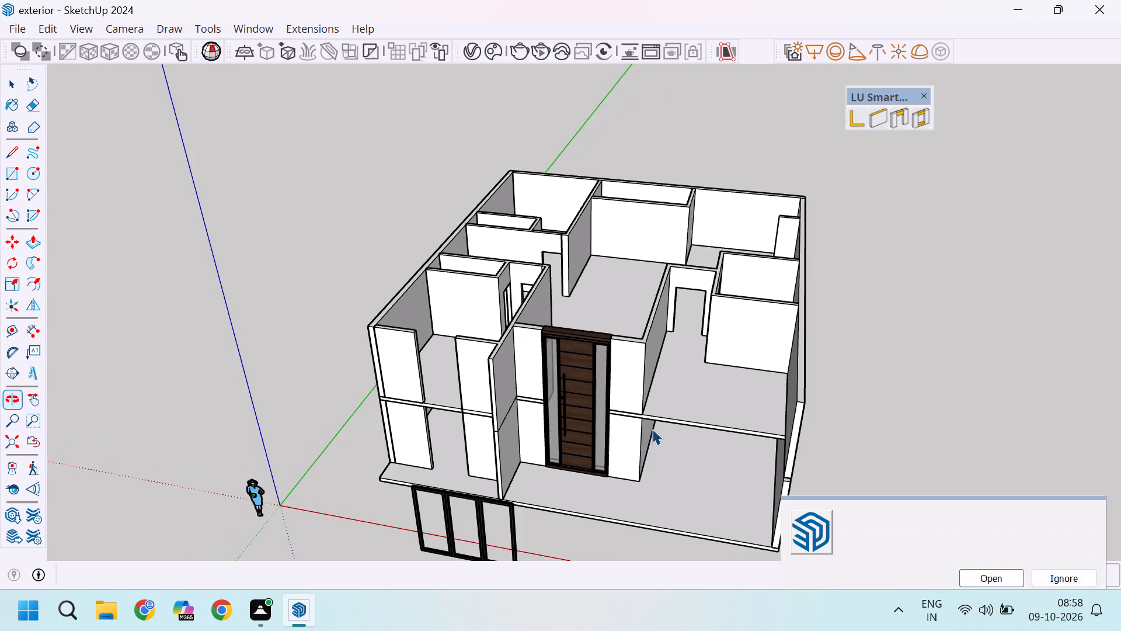
{"action": "scroll", "coordinate": [646, 425], "scroll_direction": "up", "scroll_amount": 8}
{"action": "scroll", "coordinate": [593, 401], "scroll_direction": "up", "scroll_amount": 6}
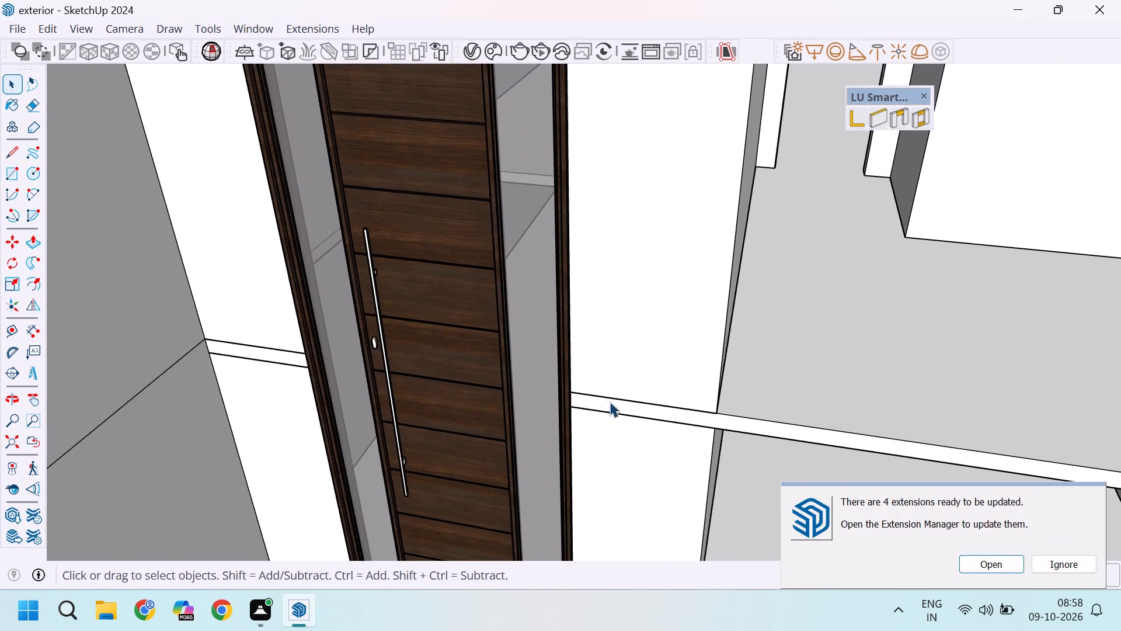
{"action": "scroll", "coordinate": [612, 400], "scroll_direction": "down", "scroll_amount": 8}
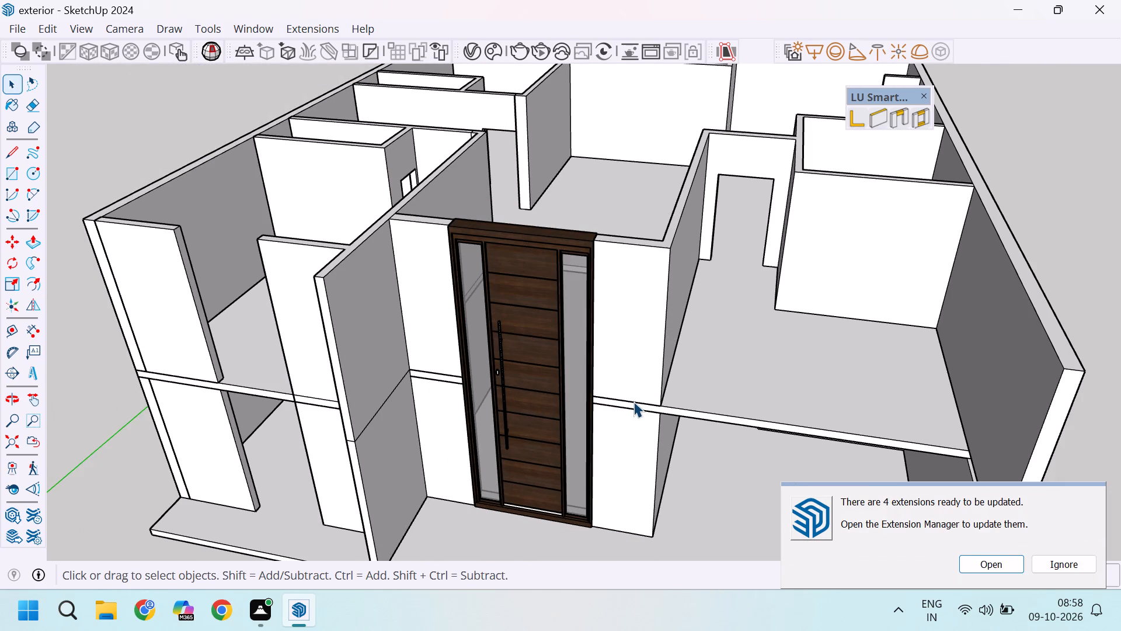
{"action": "scroll", "coordinate": [635, 401], "scroll_direction": "down", "scroll_amount": 2}
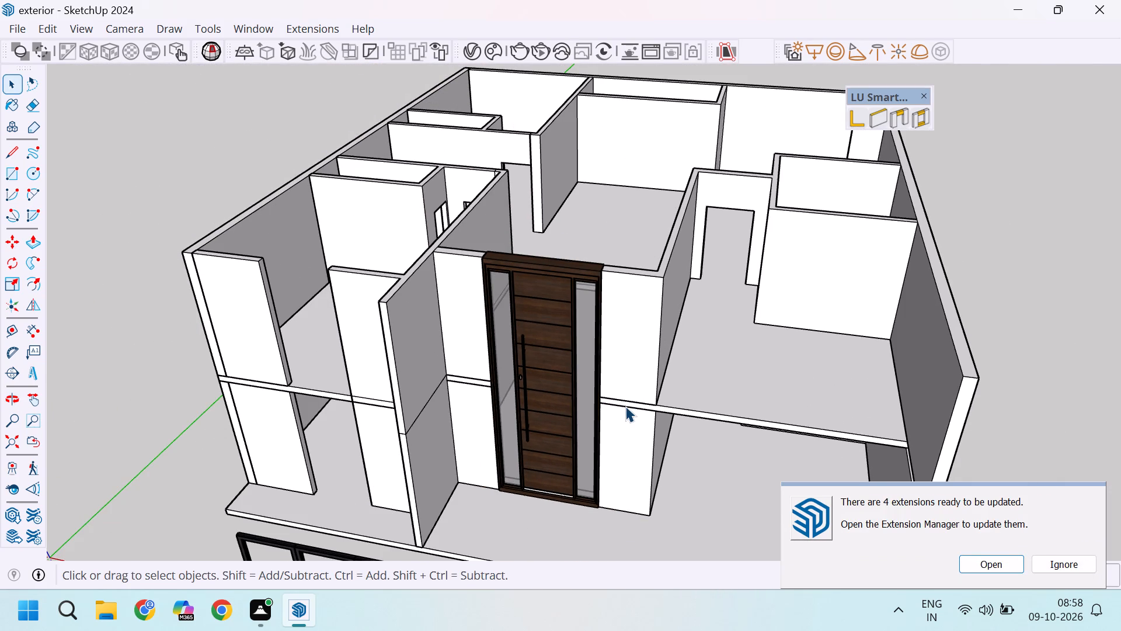
{"action": "scroll", "coordinate": [625, 406], "scroll_direction": "down", "scroll_amount": 2}
{"action": "scroll", "coordinate": [405, 442], "scroll_direction": "up", "scroll_amount": 1}
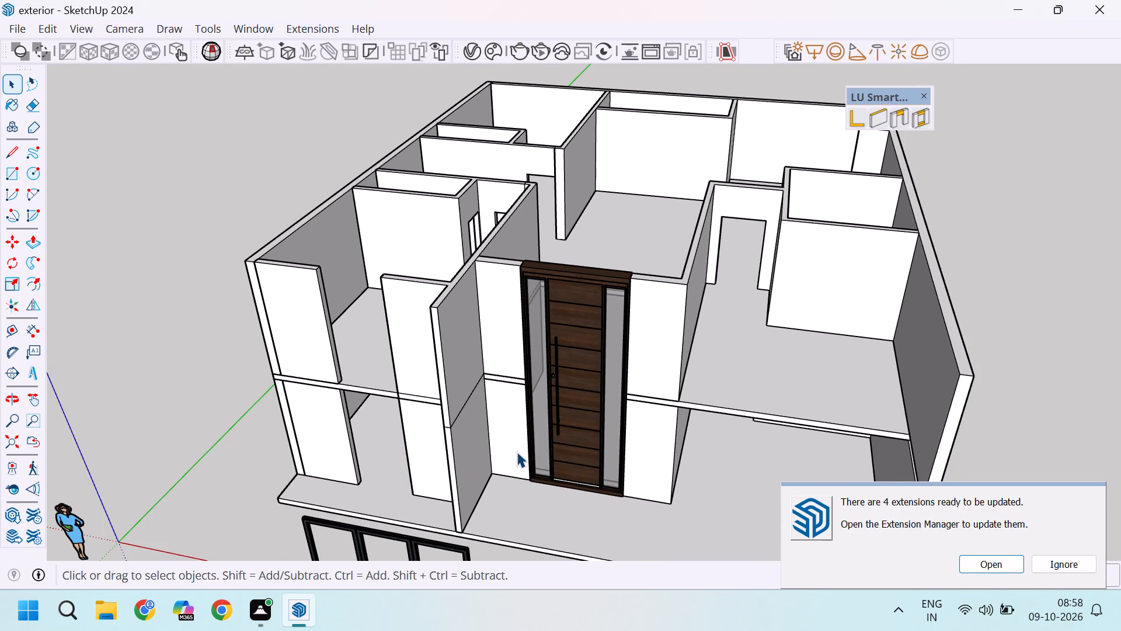
{"action": "scroll", "coordinate": [518, 451], "scroll_direction": "down", "scroll_amount": 1}
{"action": "middle_click_drag", "start_coordinate": [462, 446], "coordinate": [608, 421]}
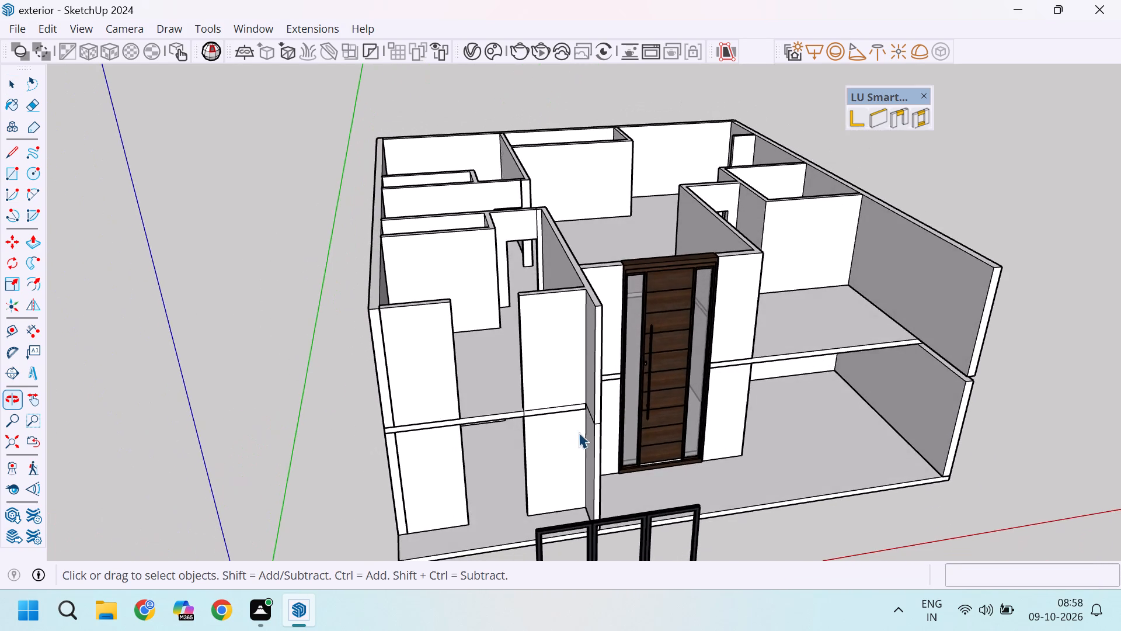
{"action": "scroll", "coordinate": [523, 434], "scroll_direction": "down", "scroll_amount": 8}
{"action": "scroll", "coordinate": [548, 509], "scroll_direction": "up", "scroll_amount": 4}
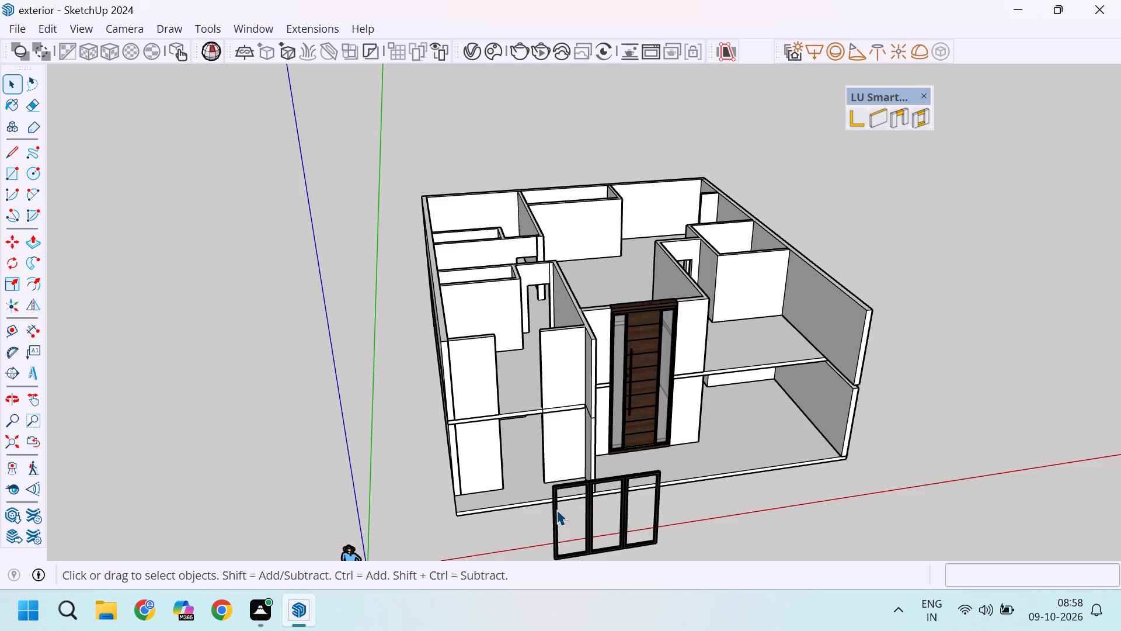
Measure the width of the ground-floor front opening between the two wall segments beside the entrance.
{"action": "scroll", "coordinate": [490, 470], "scroll_direction": "up", "scroll_amount": 12}
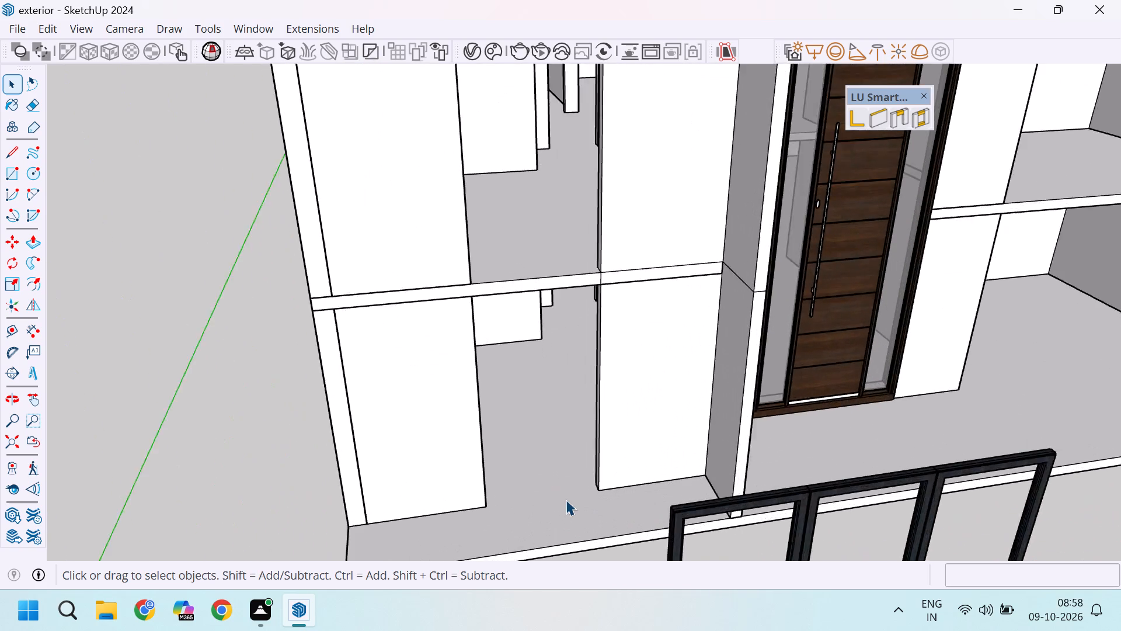
{"action": "scroll", "coordinate": [566, 500], "scroll_direction": "up", "scroll_amount": 4}
{"action": "key", "text": "t"}
{"action": "scroll", "coordinate": [426, 502], "scroll_direction": "up", "scroll_amount": 5}
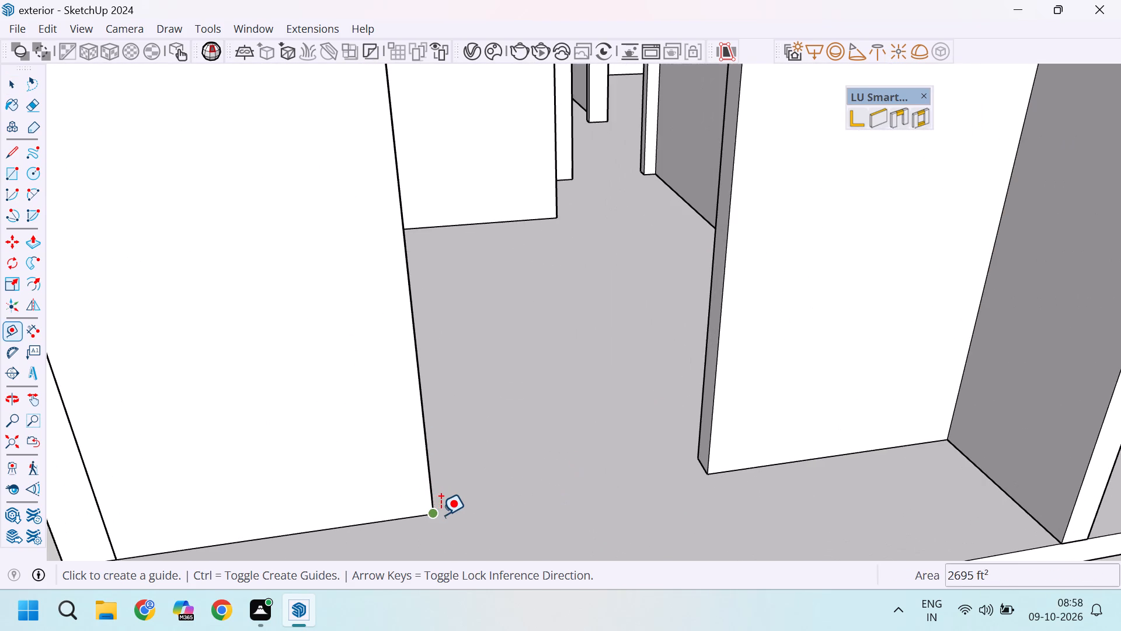
{"action": "left_click", "coordinate": [433, 512]}
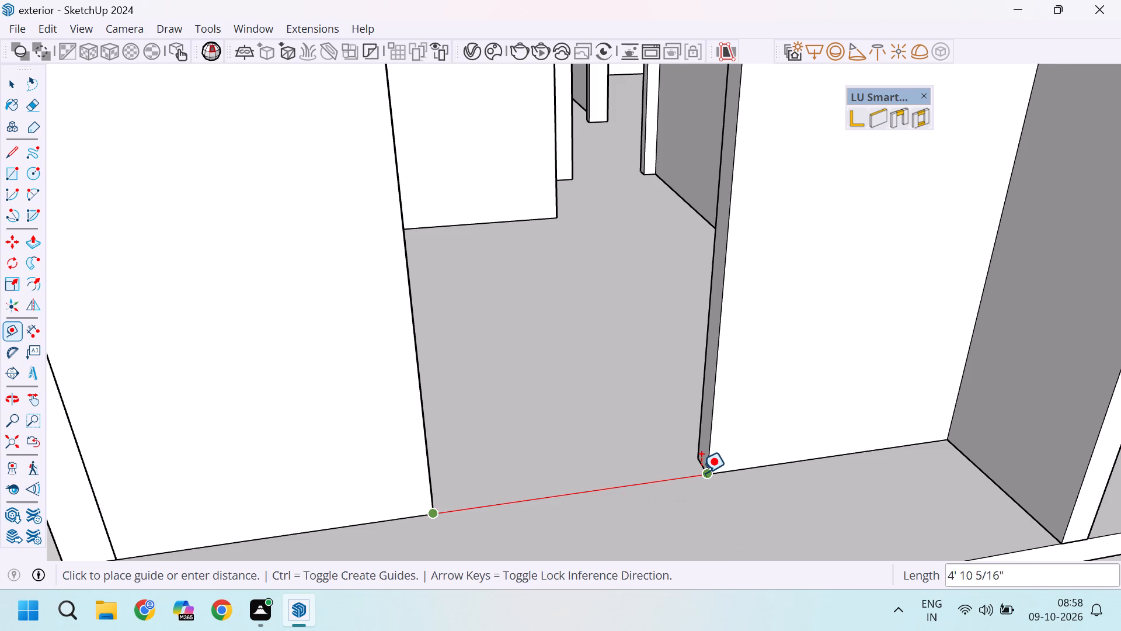
{"action": "key", "text": "Escape"}
{"action": "scroll", "coordinate": [522, 448], "scroll_direction": "down", "scroll_amount": 12}
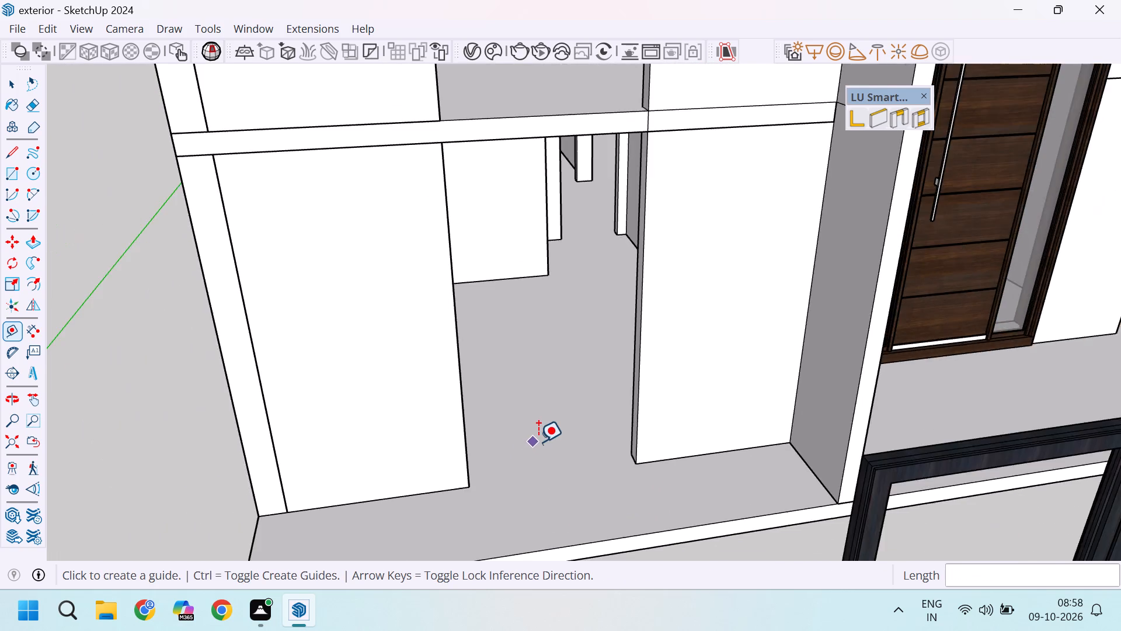
{"action": "scroll", "coordinate": [538, 442], "scroll_direction": "down", "scroll_amount": 13}
{"action": "scroll", "coordinate": [679, 497], "scroll_direction": "up", "scroll_amount": 11}
{"action": "key", "text": "space"}
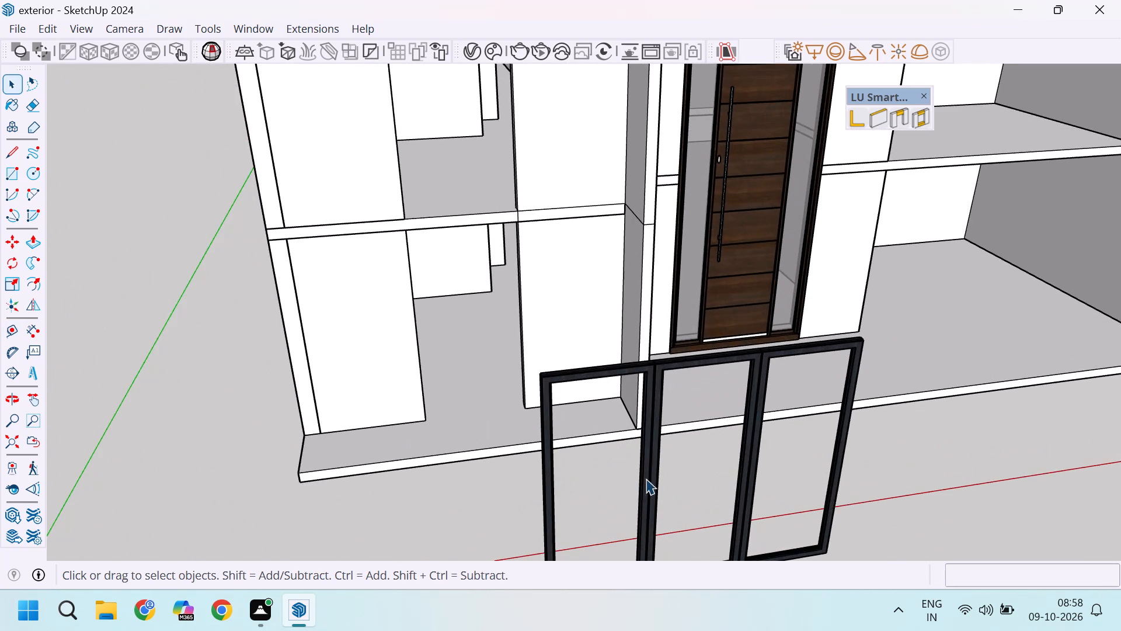
Inside the three-panel window component, draw a rectangular pane about 9' by 3' 2" filling the left panel's inner frame.
{"action": "scroll", "coordinate": [663, 415], "scroll_direction": "down", "scroll_amount": 5}
{"action": "left_click", "coordinate": [659, 398]}
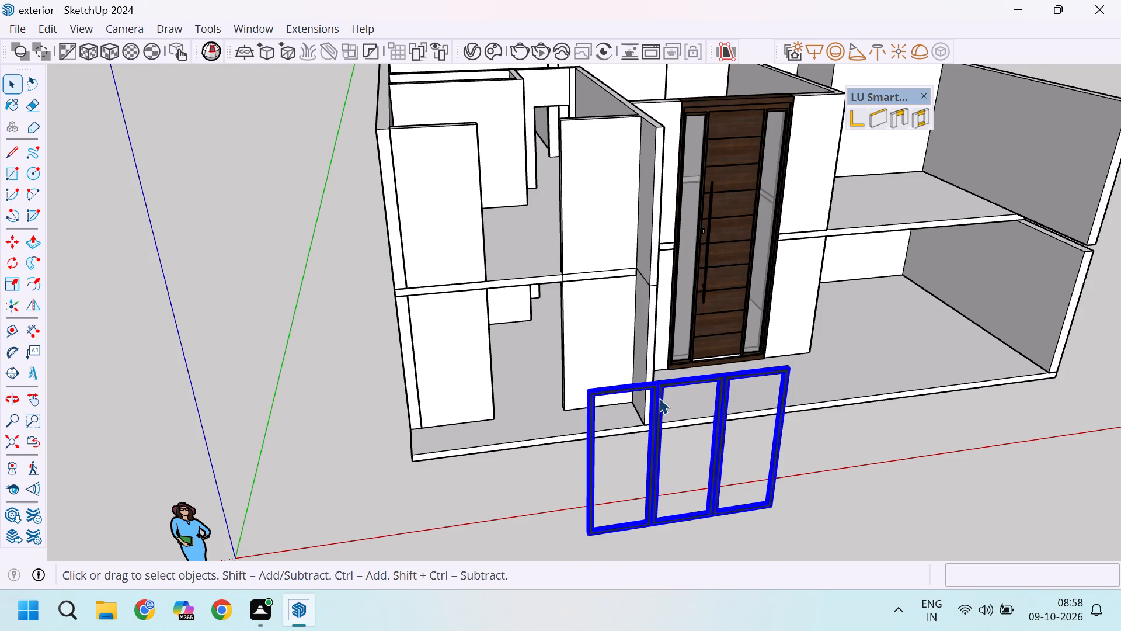
{"action": "double_click", "coordinate": [659, 398]}
{"action": "scroll", "coordinate": [641, 421], "scroll_direction": "up", "scroll_amount": 6}
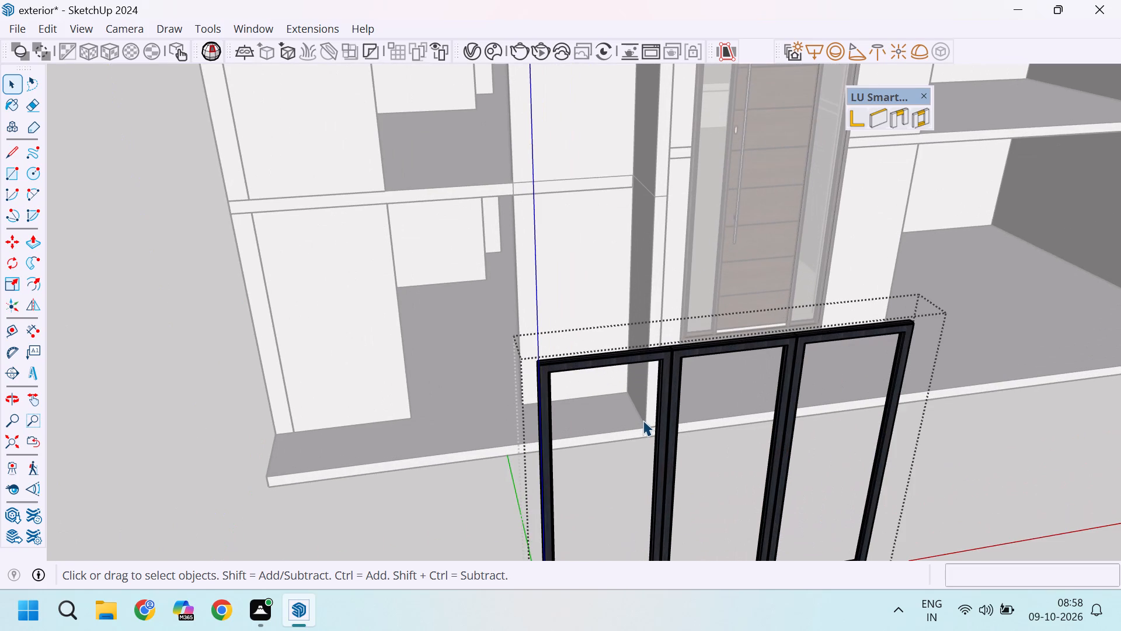
{"action": "key", "text": "r"}
{"action": "scroll", "coordinate": [638, 371], "scroll_direction": "up", "scroll_amount": 19}
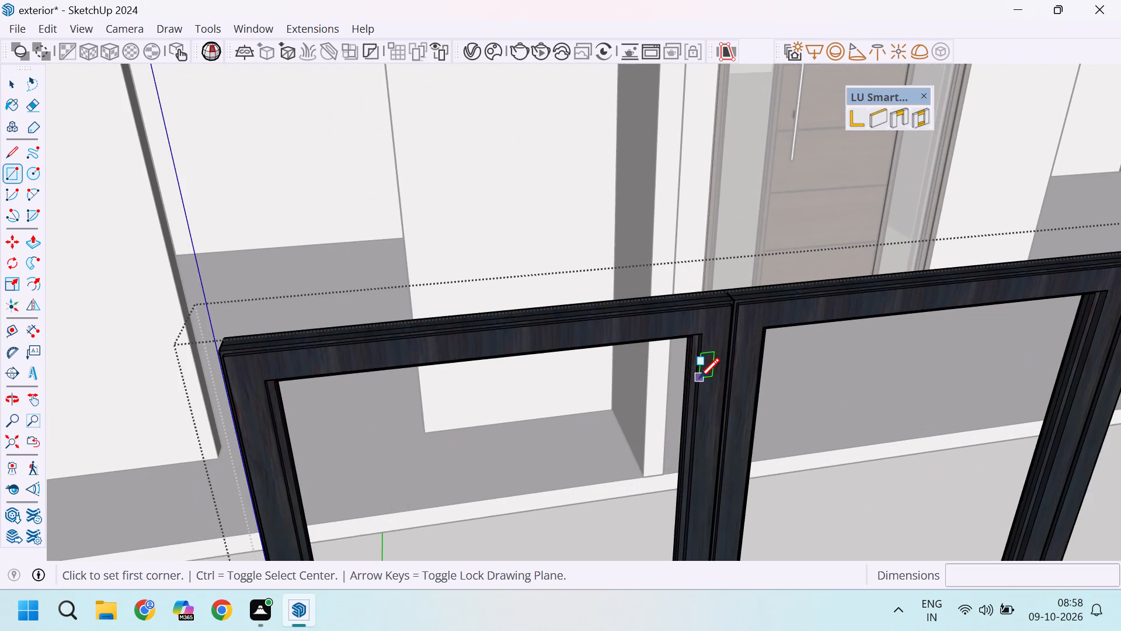
{"action": "middle_click_drag", "start_coordinate": [699, 378], "coordinate": [831, 252]}
{"action": "scroll", "coordinate": [674, 369], "scroll_direction": "up", "scroll_amount": 14}
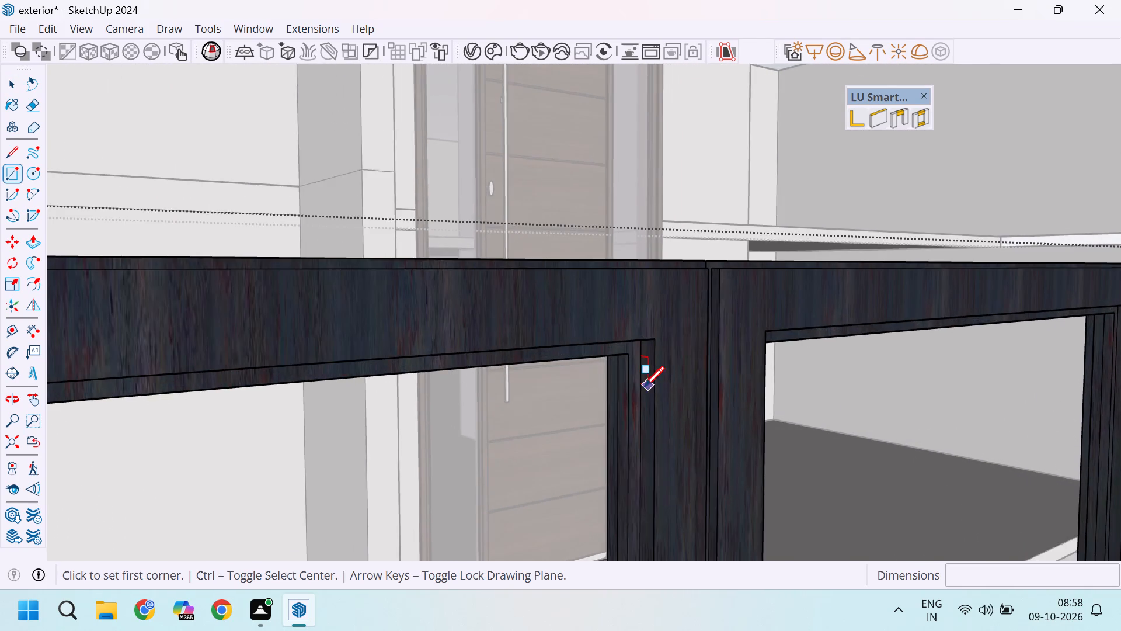
{"action": "scroll", "coordinate": [644, 386], "scroll_direction": "up", "scroll_amount": 8}
{"action": "middle_click_drag", "start_coordinate": [590, 325], "coordinate": [626, 293]}
{"action": "scroll", "coordinate": [590, 325], "scroll_direction": "up", "scroll_amount": 1}
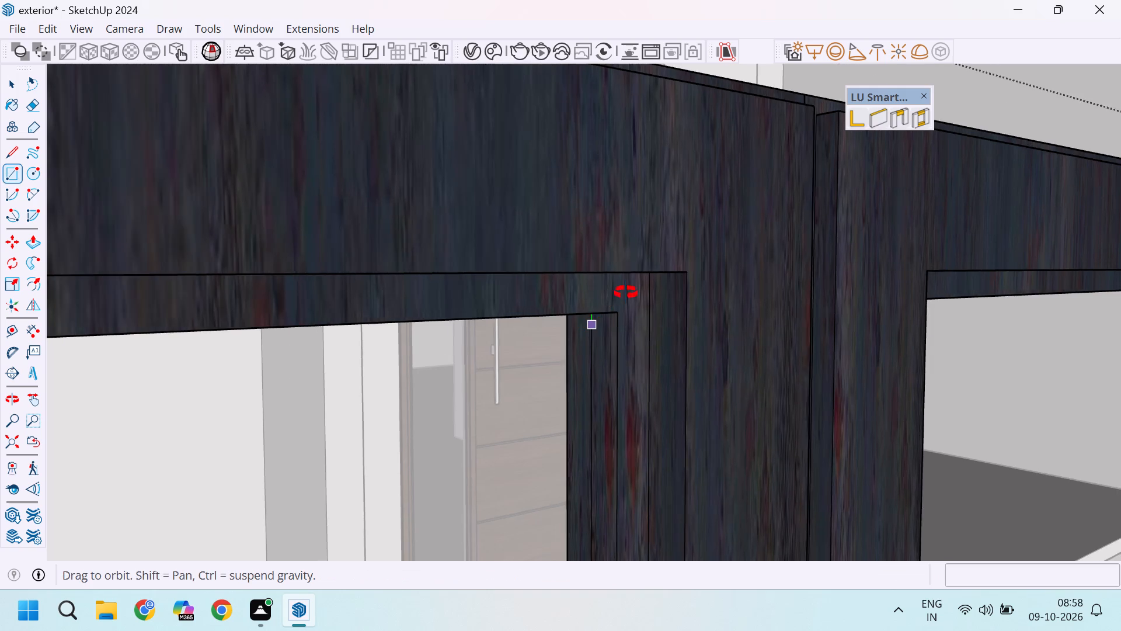
{"action": "middle_click_drag", "start_coordinate": [626, 293], "coordinate": [711, 210]}
{"action": "scroll", "coordinate": [618, 294], "scroll_direction": "up", "scroll_amount": 4}
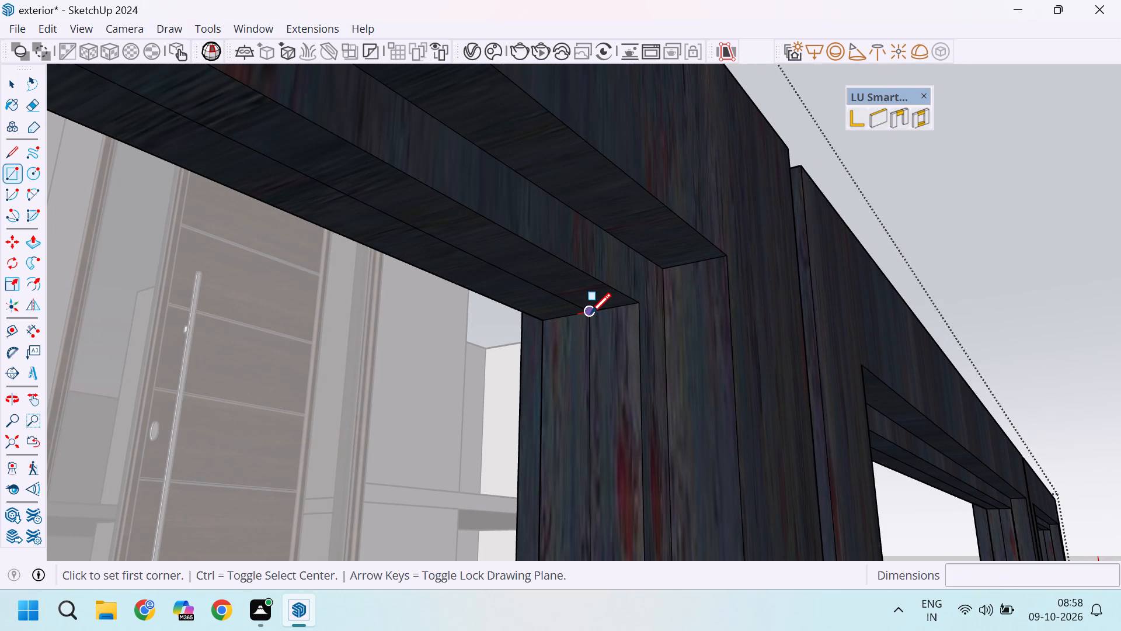
{"action": "left_click", "coordinate": [590, 313]}
{"action": "scroll", "coordinate": [590, 313], "scroll_direction": "down", "scroll_amount": 14}
{"action": "scroll", "coordinate": [590, 313], "scroll_direction": "down", "scroll_amount": 10}
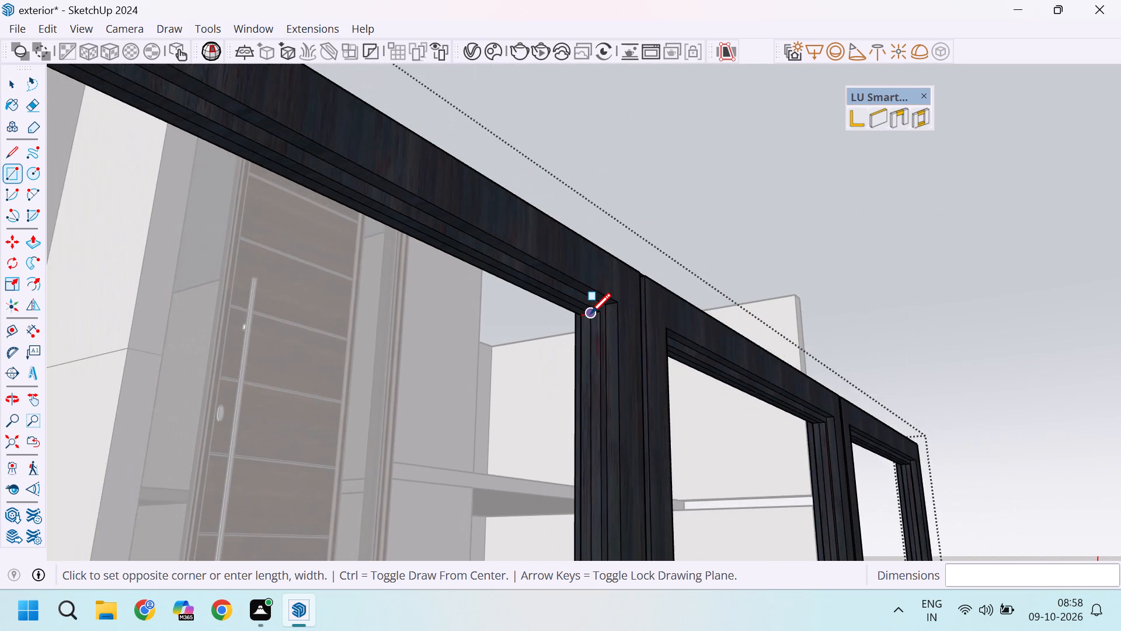
{"action": "scroll", "coordinate": [590, 313], "scroll_direction": "down", "scroll_amount": 8}
{"action": "scroll", "coordinate": [514, 394], "scroll_direction": "down", "scroll_amount": 19}
{"action": "scroll", "coordinate": [525, 427], "scroll_direction": "down", "scroll_amount": 5}
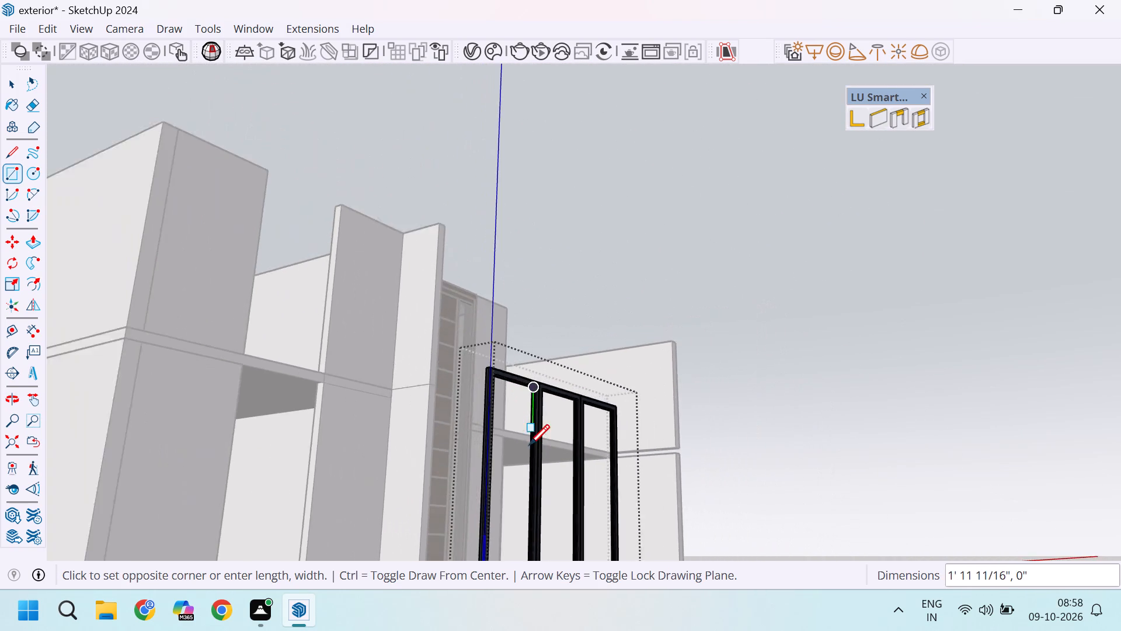
{"action": "middle_click_drag", "start_coordinate": [531, 446], "coordinate": [361, 480]}
{"action": "scroll", "coordinate": [436, 393], "scroll_direction": "down", "scroll_amount": 14}
{"action": "scroll", "coordinate": [369, 477], "scroll_direction": "up", "scroll_amount": 7}
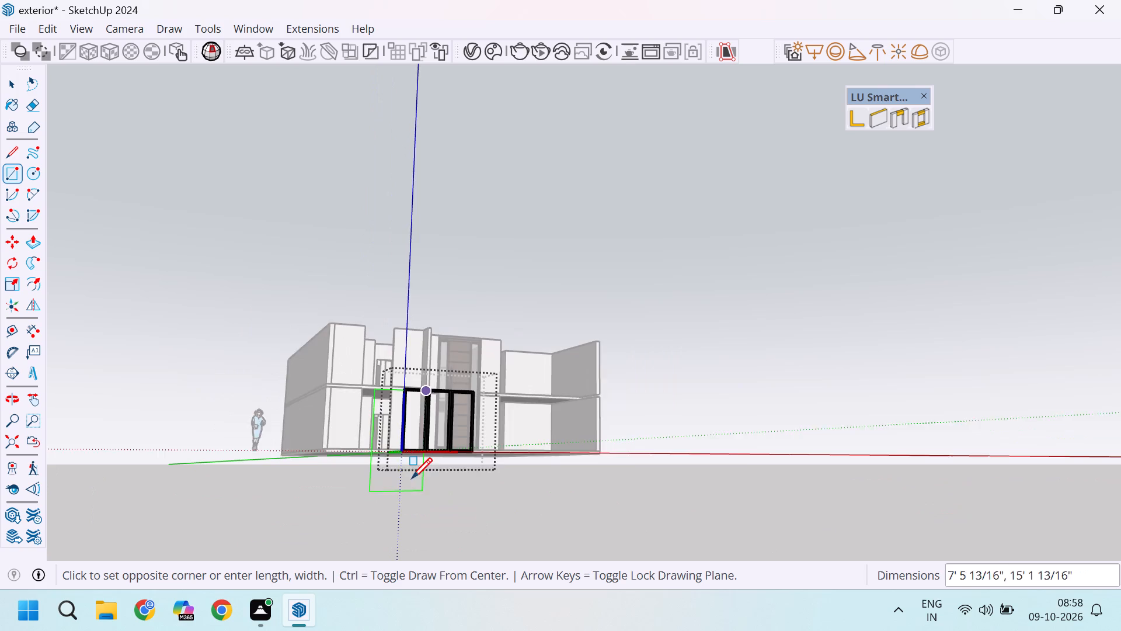
{"action": "scroll", "coordinate": [412, 478], "scroll_direction": "up", "scroll_amount": 20}
{"action": "scroll", "coordinate": [412, 478], "scroll_direction": "up", "scroll_amount": 1}
{"action": "middle_click_drag", "start_coordinate": [408, 371], "coordinate": [332, 493]}
{"action": "scroll", "coordinate": [408, 371], "scroll_direction": "up", "scroll_amount": 1}
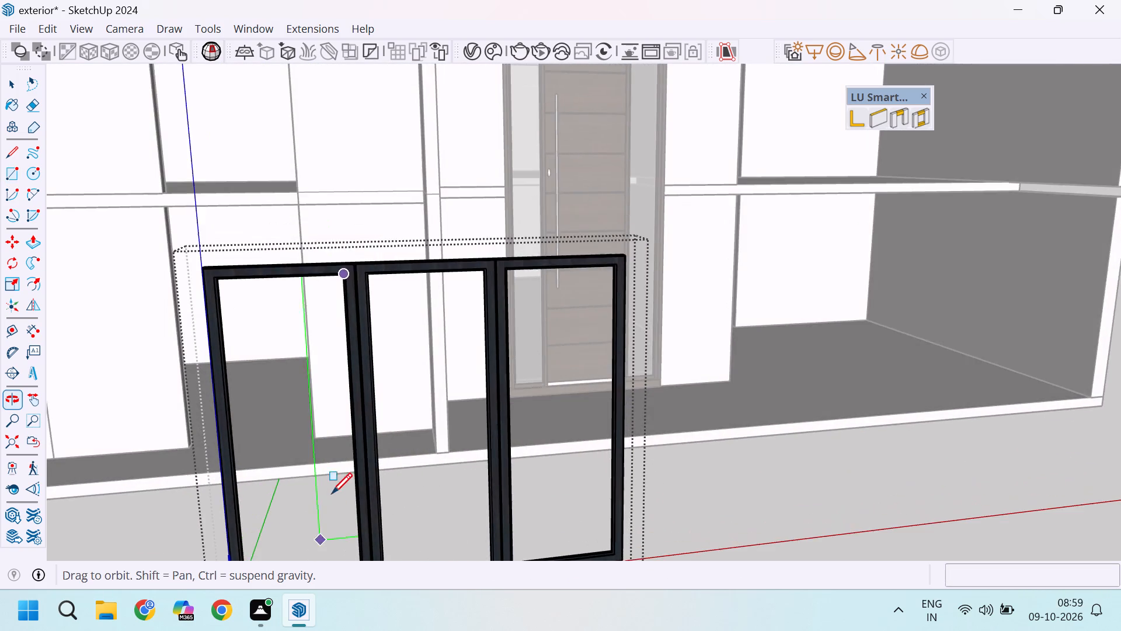
{"action": "scroll", "coordinate": [336, 497], "scroll_direction": "down", "scroll_amount": 15}
{"action": "scroll", "coordinate": [316, 524], "scroll_direction": "up", "scroll_amount": 14}
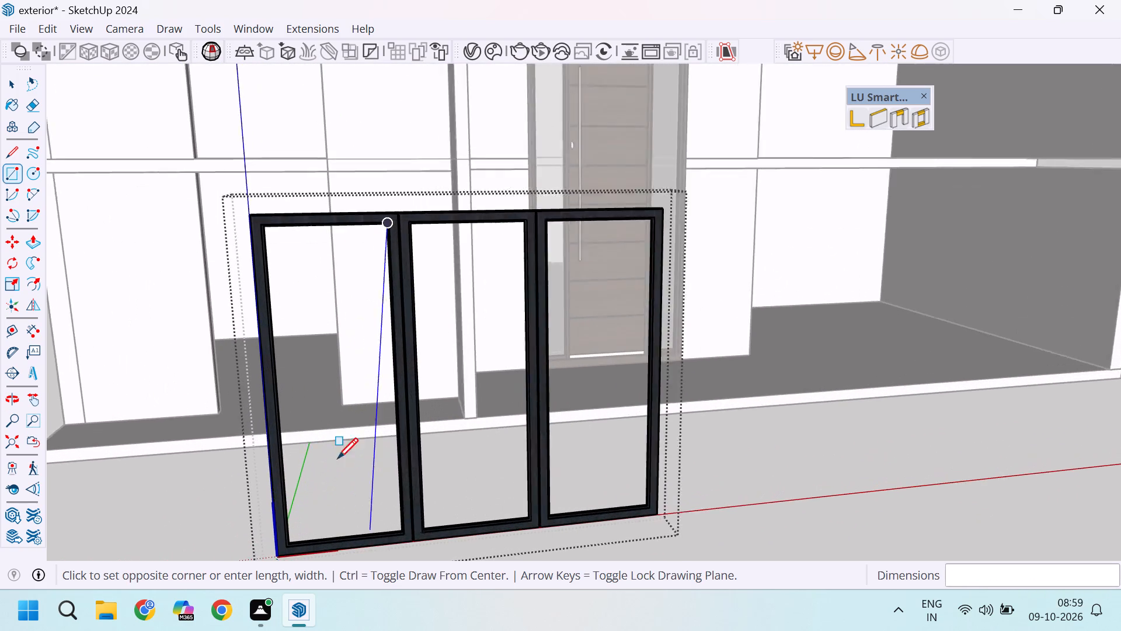
{"action": "middle_click_drag", "start_coordinate": [367, 422], "coordinate": [268, 484]}
{"action": "scroll", "coordinate": [268, 484], "scroll_direction": "up", "scroll_amount": 1}
{"action": "scroll", "coordinate": [307, 412], "scroll_direction": "down", "scroll_amount": 13}
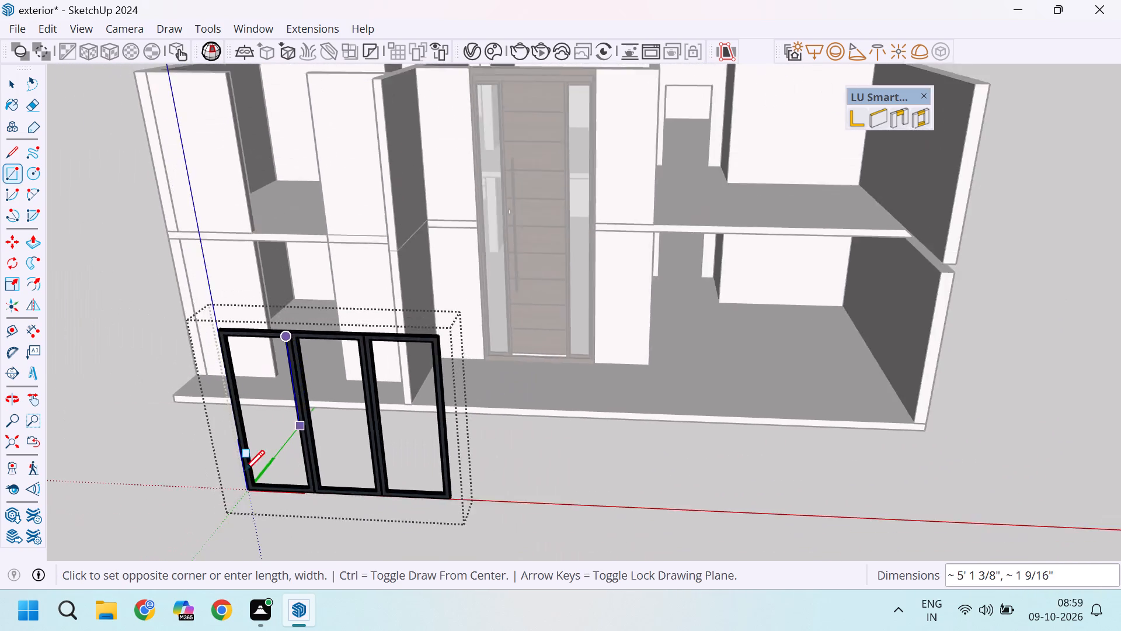
{"action": "scroll", "coordinate": [244, 473], "scroll_direction": "up", "scroll_amount": 20}
{"action": "scroll", "coordinate": [244, 473], "scroll_direction": "up", "scroll_amount": 20}
{"action": "scroll", "coordinate": [244, 473], "scroll_direction": "up", "scroll_amount": 3}
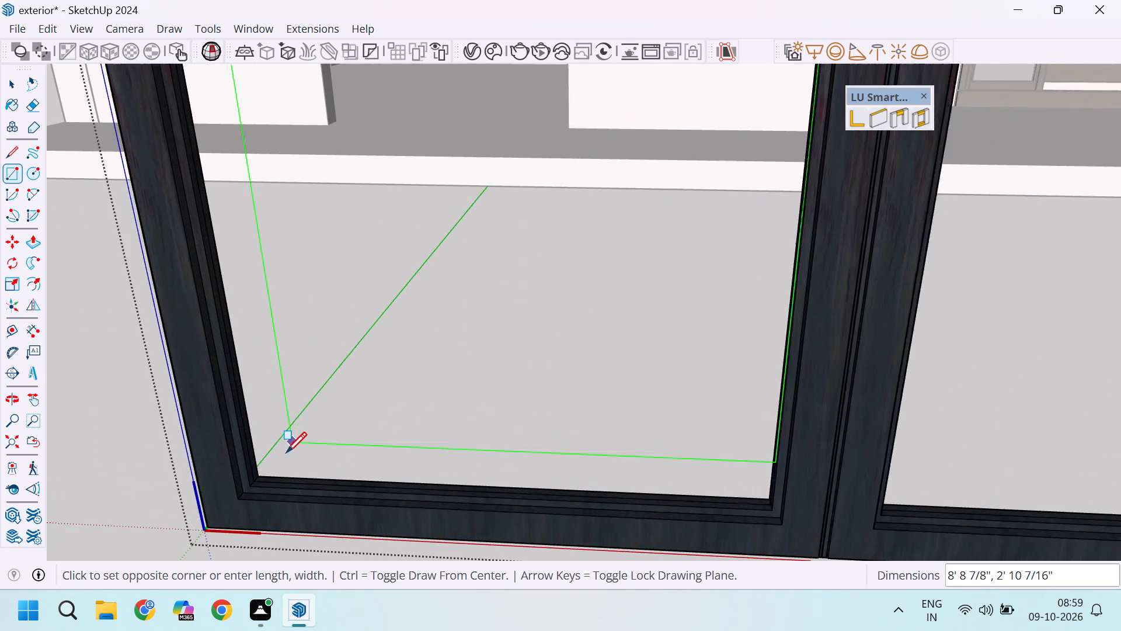
{"action": "scroll", "coordinate": [258, 480], "scroll_direction": "up", "scroll_amount": 12}
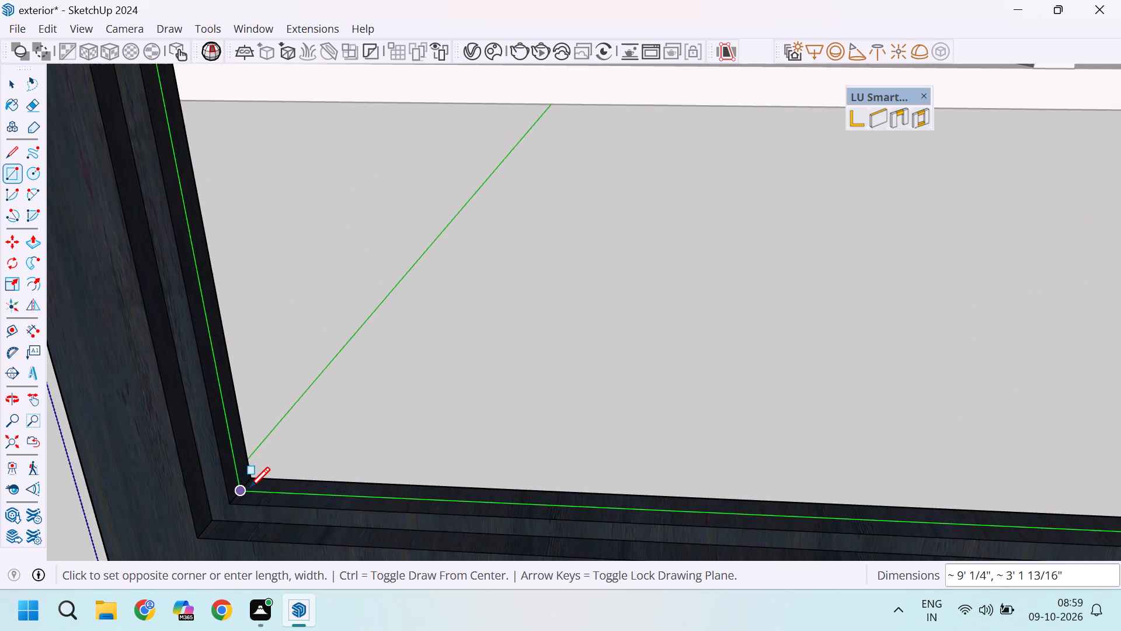
{"action": "left_click", "coordinate": [249, 487]}
Copy the left panel's pane about 3' 9" across into the middle panel's inner frame, aligned corner to corner.
{"action": "scroll", "coordinate": [341, 488], "scroll_direction": "down", "scroll_amount": 20}
{"action": "scroll", "coordinate": [341, 488], "scroll_direction": "down", "scroll_amount": 4}
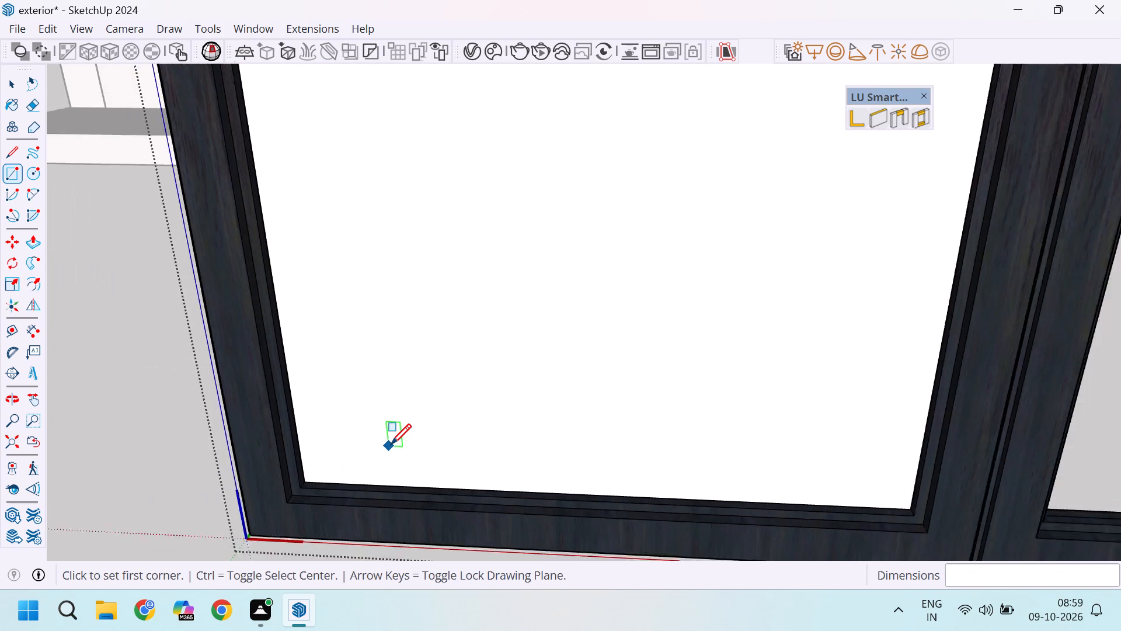
{"action": "scroll", "coordinate": [391, 444], "scroll_direction": "down", "scroll_amount": 20}
{"action": "scroll", "coordinate": [391, 444], "scroll_direction": "down", "scroll_amount": 2}
{"action": "scroll", "coordinate": [433, 344], "scroll_direction": "down", "scroll_amount": 6}
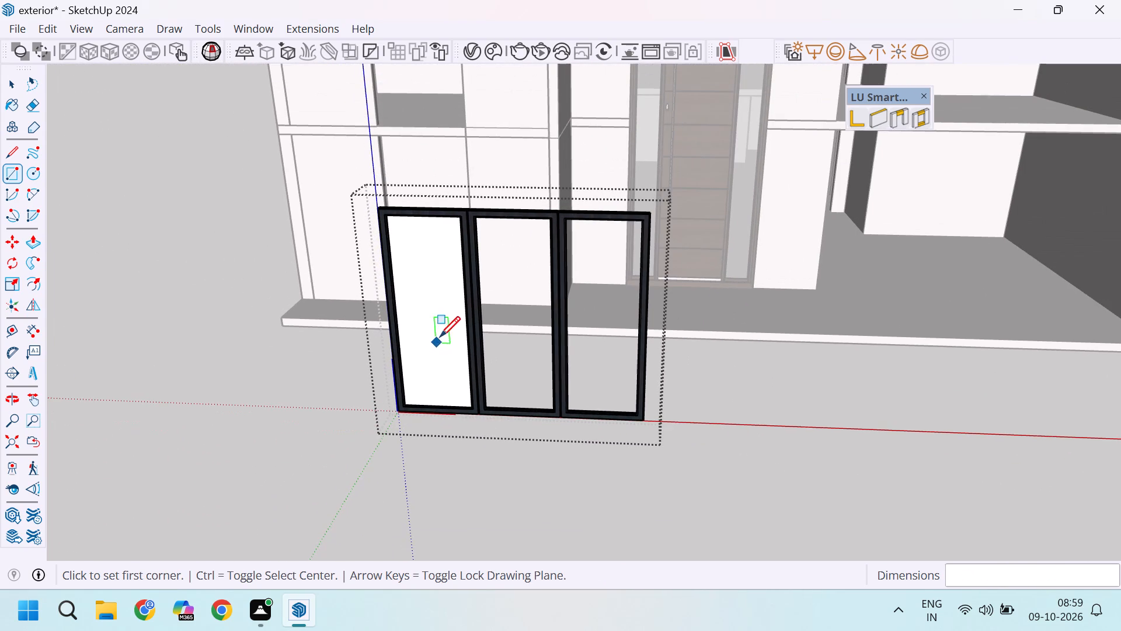
{"action": "key", "text": "space"}
{"action": "left_click", "coordinate": [441, 293]}
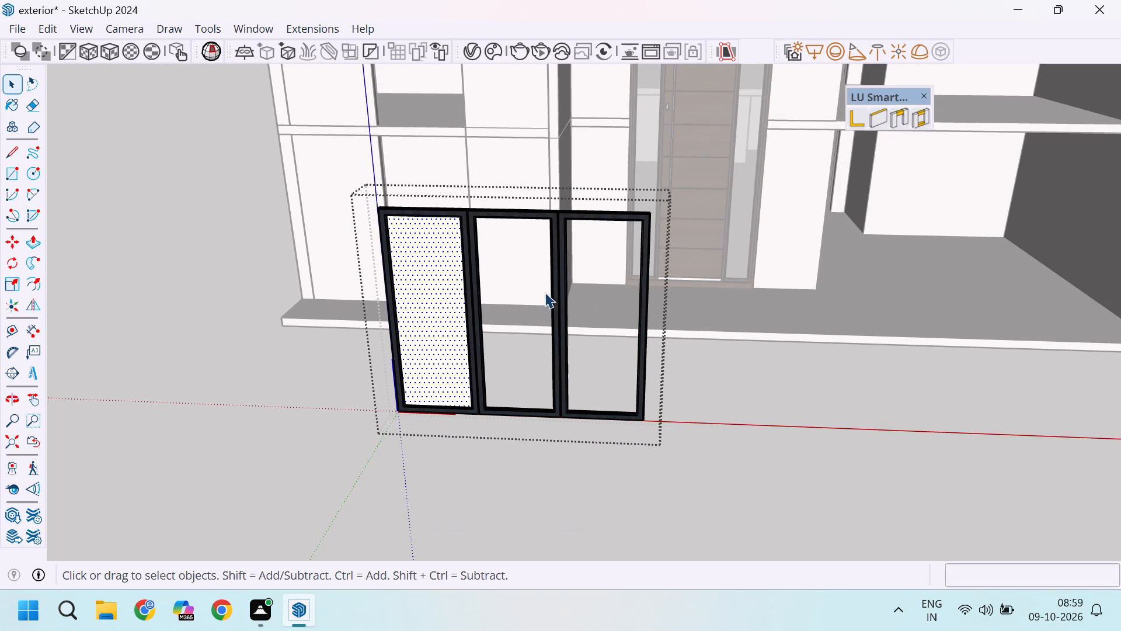
{"action": "scroll", "coordinate": [426, 320], "scroll_direction": "up", "scroll_amount": 4}
{"action": "scroll", "coordinate": [419, 406], "scroll_direction": "up", "scroll_amount": 6}
{"action": "scroll", "coordinate": [387, 467], "scroll_direction": "up", "scroll_amount": 20}
{"action": "scroll", "coordinate": [364, 466], "scroll_direction": "up", "scroll_amount": 7}
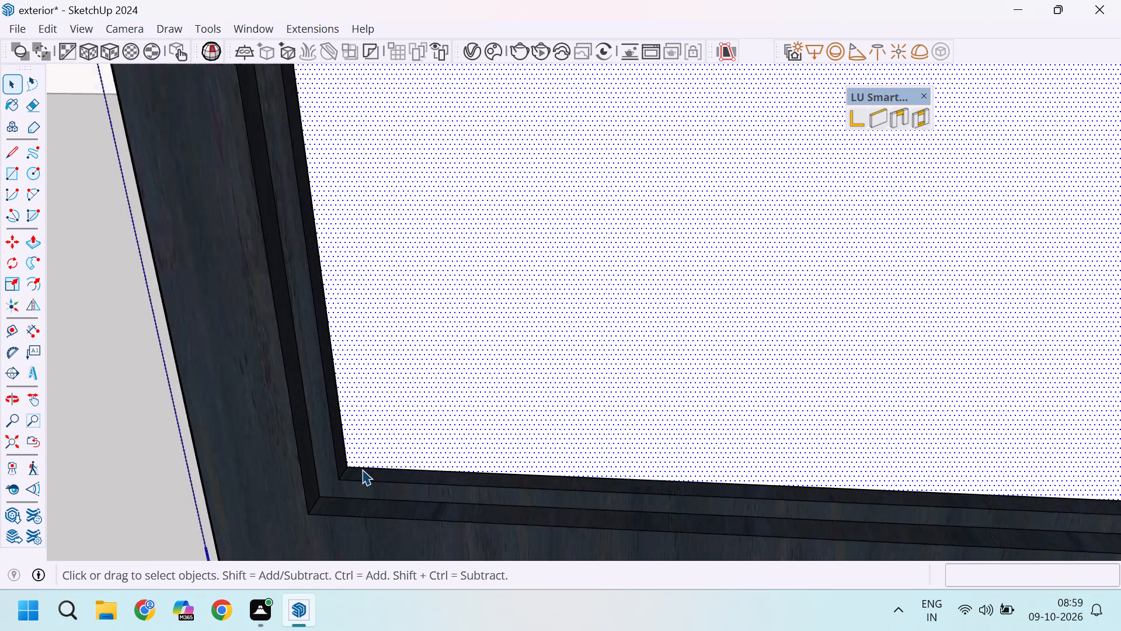
{"action": "scroll", "coordinate": [346, 482], "scroll_direction": "up", "scroll_amount": 12}
{"action": "key", "text": "m"}
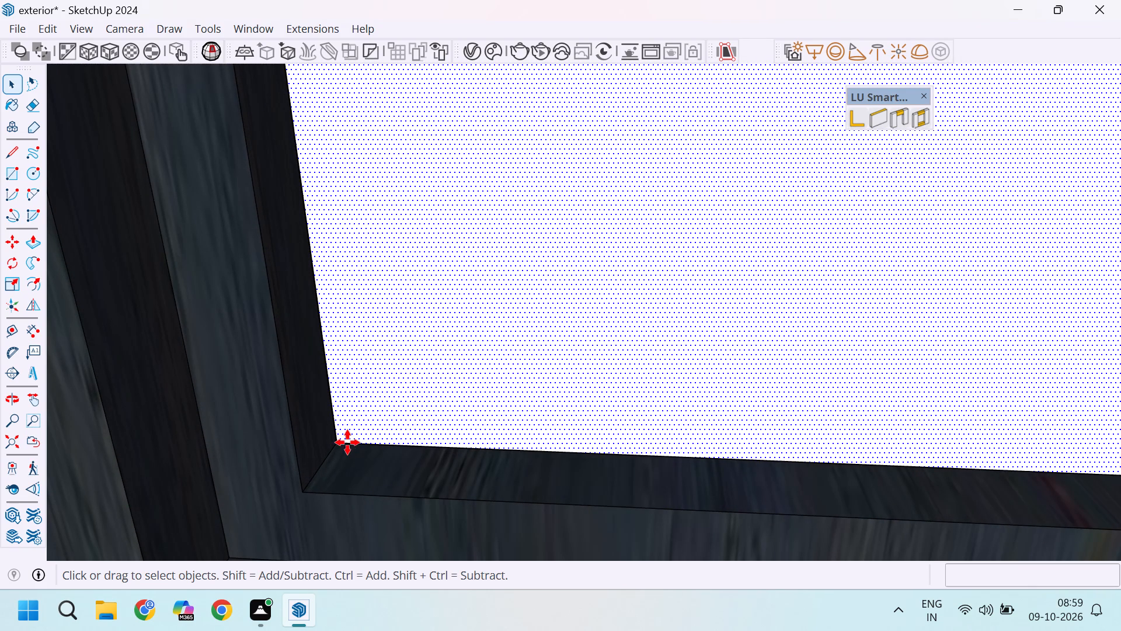
{"action": "left_click", "coordinate": [305, 493]}
{"action": "scroll", "coordinate": [346, 415], "scroll_direction": "down", "scroll_amount": 14}
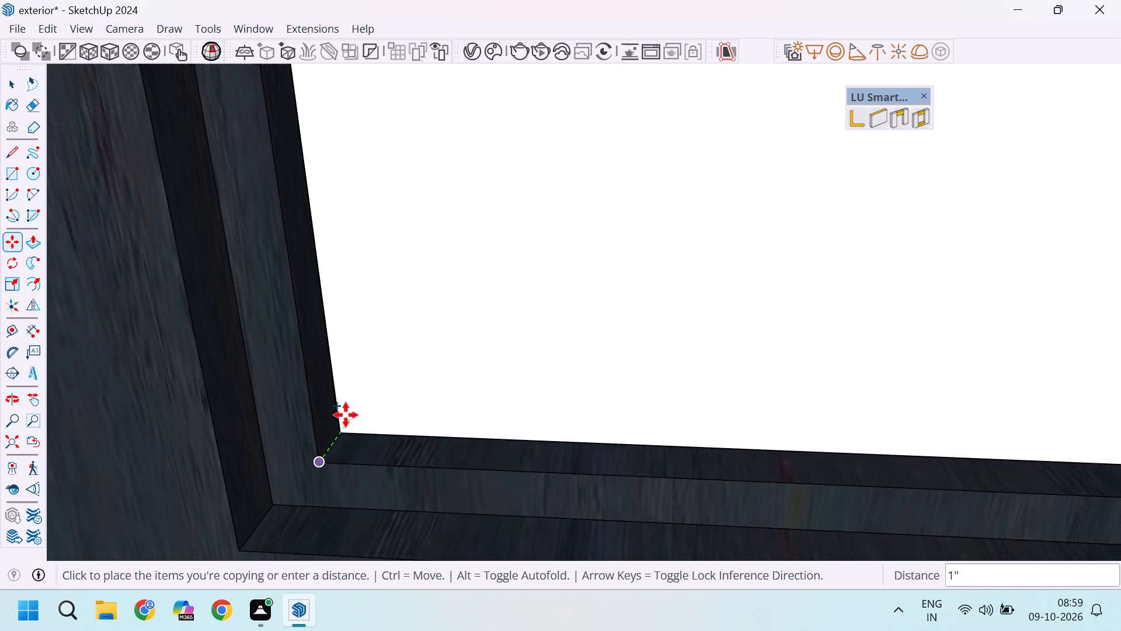
{"action": "scroll", "coordinate": [346, 415], "scroll_direction": "down", "scroll_amount": 20}
{"action": "scroll", "coordinate": [238, 360], "scroll_direction": "down", "scroll_amount": 16}
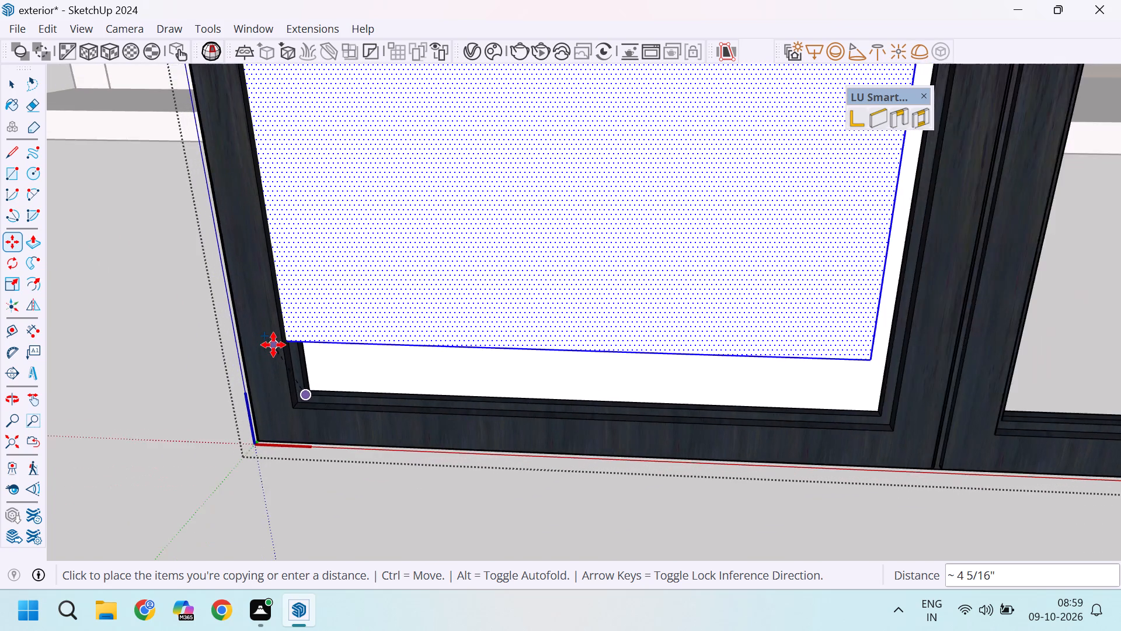
{"action": "scroll", "coordinate": [273, 345], "scroll_direction": "down", "scroll_amount": 11}
{"action": "scroll", "coordinate": [535, 334], "scroll_direction": "up", "scroll_amount": 7}
{"action": "scroll", "coordinate": [540, 343], "scroll_direction": "up", "scroll_amount": 14}
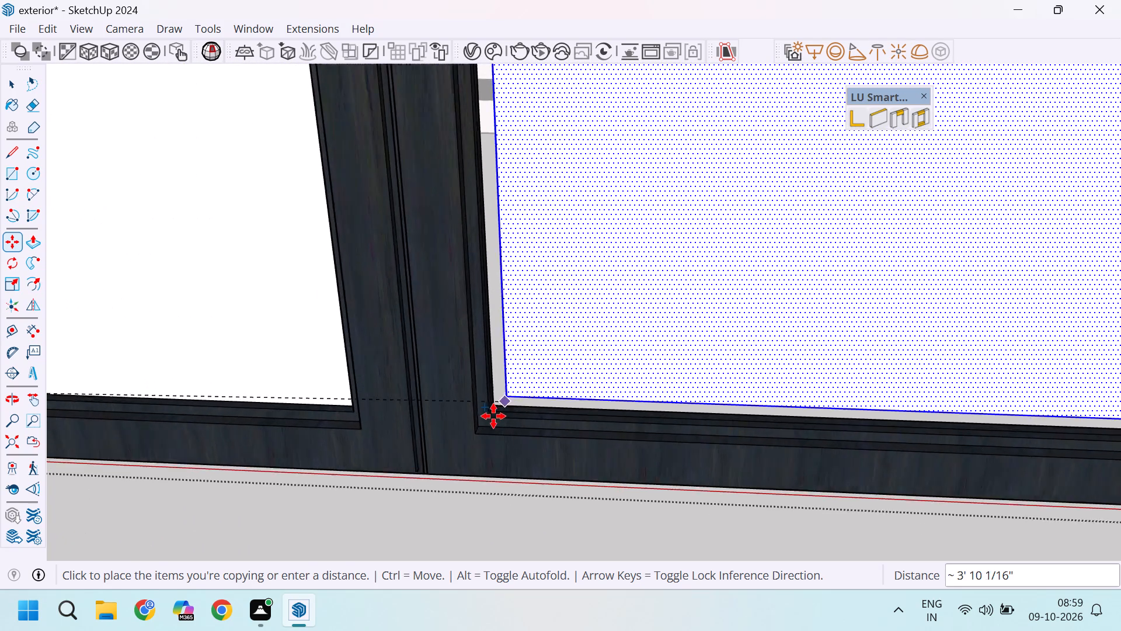
{"action": "scroll", "coordinate": [493, 416], "scroll_direction": "up", "scroll_amount": 11}
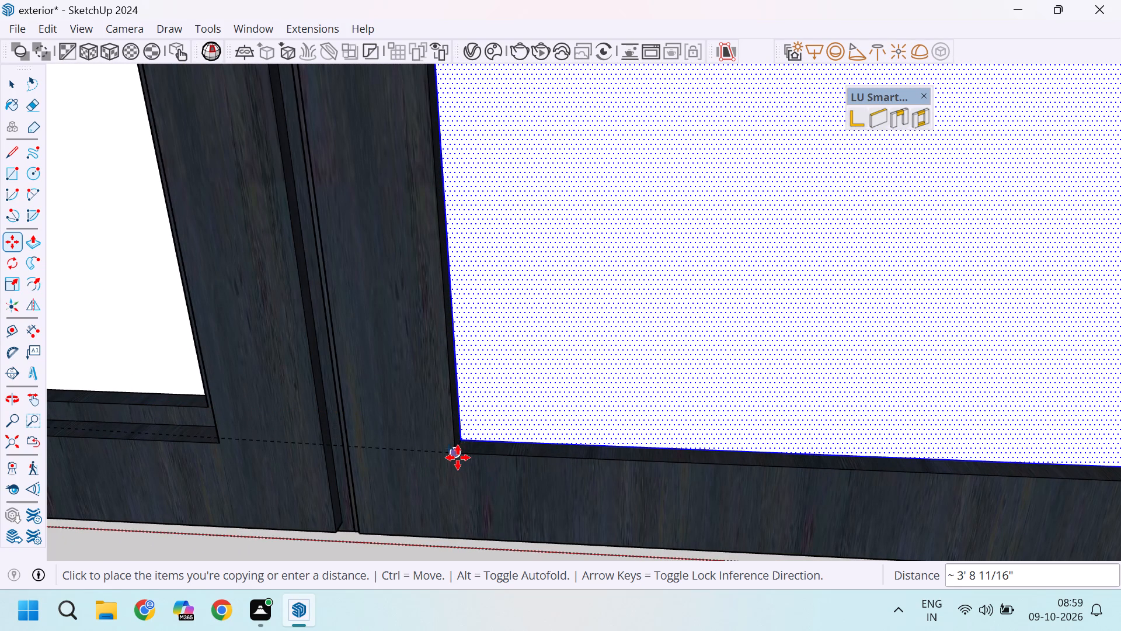
{"action": "scroll", "coordinate": [552, 365], "scroll_direction": "up", "scroll_amount": 12}
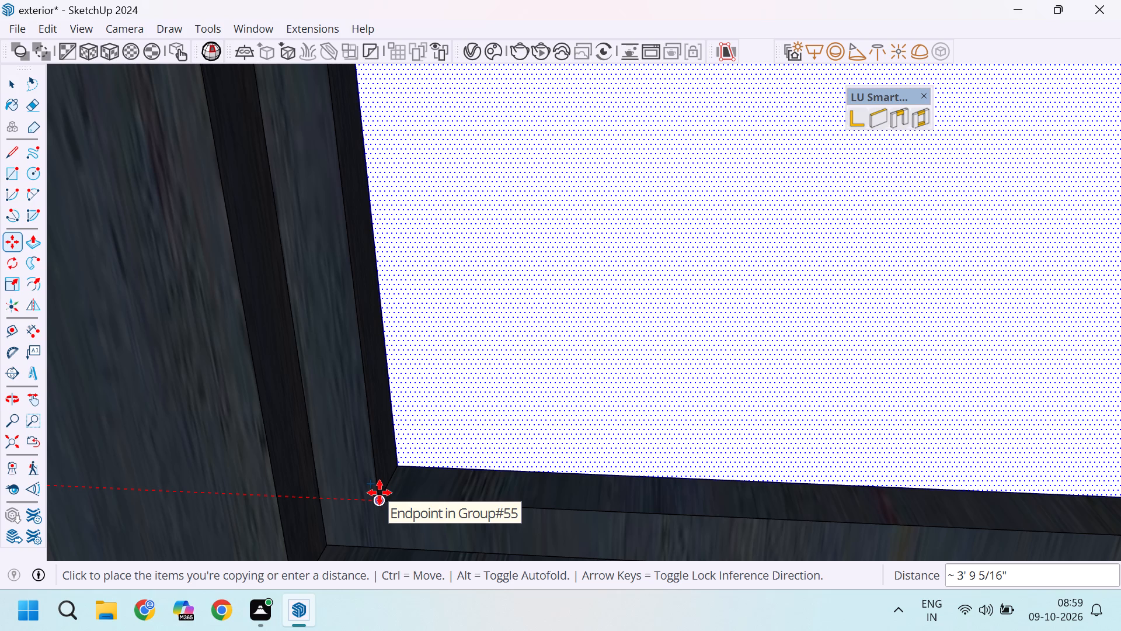
{"action": "left_click", "coordinate": [380, 493]}
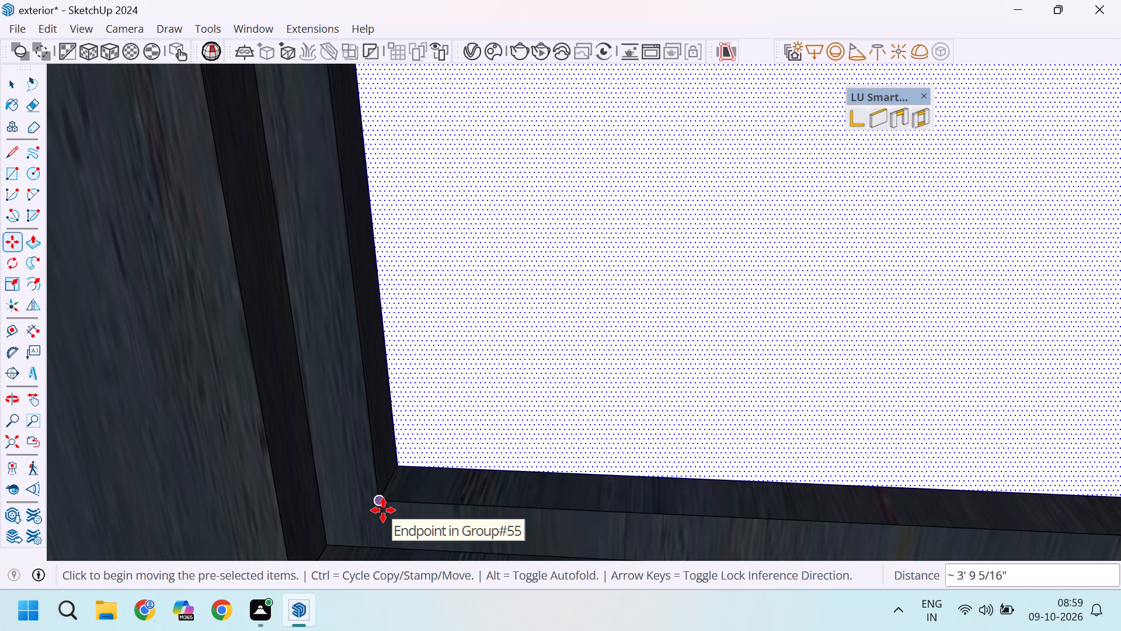
Copy the middle pane about 3' 9" further across into the third panel's inner frame.
{"action": "left_click", "coordinate": [383, 510]}
{"action": "scroll", "coordinate": [465, 395], "scroll_direction": "down", "scroll_amount": 7}
{"action": "scroll", "coordinate": [266, 320], "scroll_direction": "down", "scroll_amount": 6}
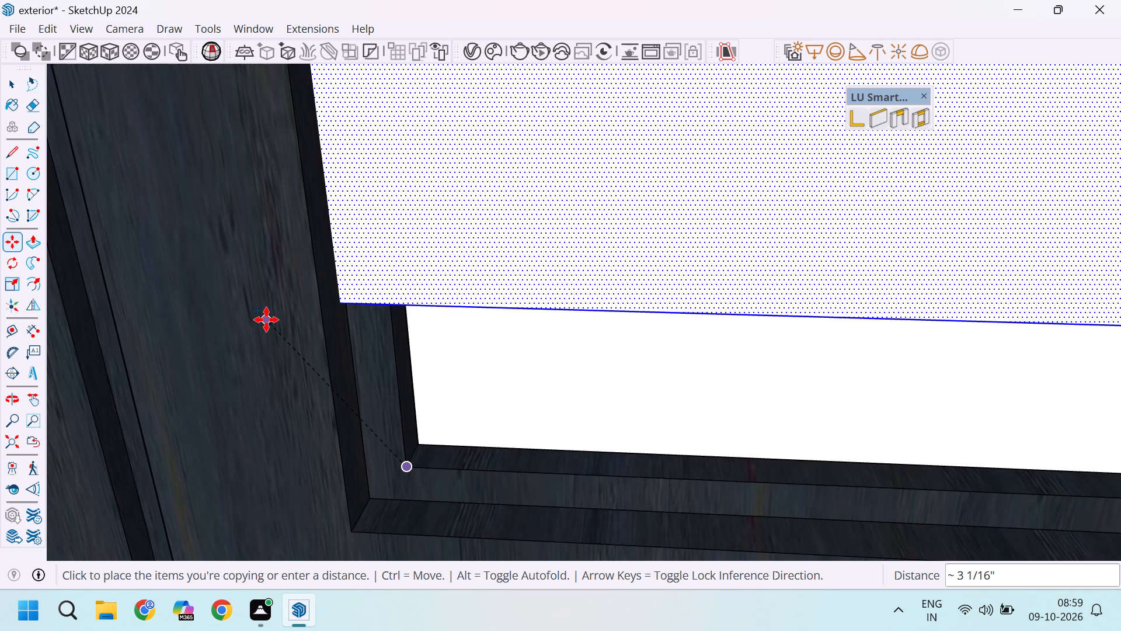
{"action": "scroll", "coordinate": [266, 320], "scroll_direction": "down", "scroll_amount": 20}
{"action": "scroll", "coordinate": [266, 320], "scroll_direction": "down", "scroll_amount": 12}
{"action": "scroll", "coordinate": [670, 306], "scroll_direction": "up", "scroll_amount": 20}
{"action": "scroll", "coordinate": [670, 306], "scroll_direction": "up", "scroll_amount": 20}
{"action": "scroll", "coordinate": [670, 306], "scroll_direction": "up", "scroll_amount": 1}
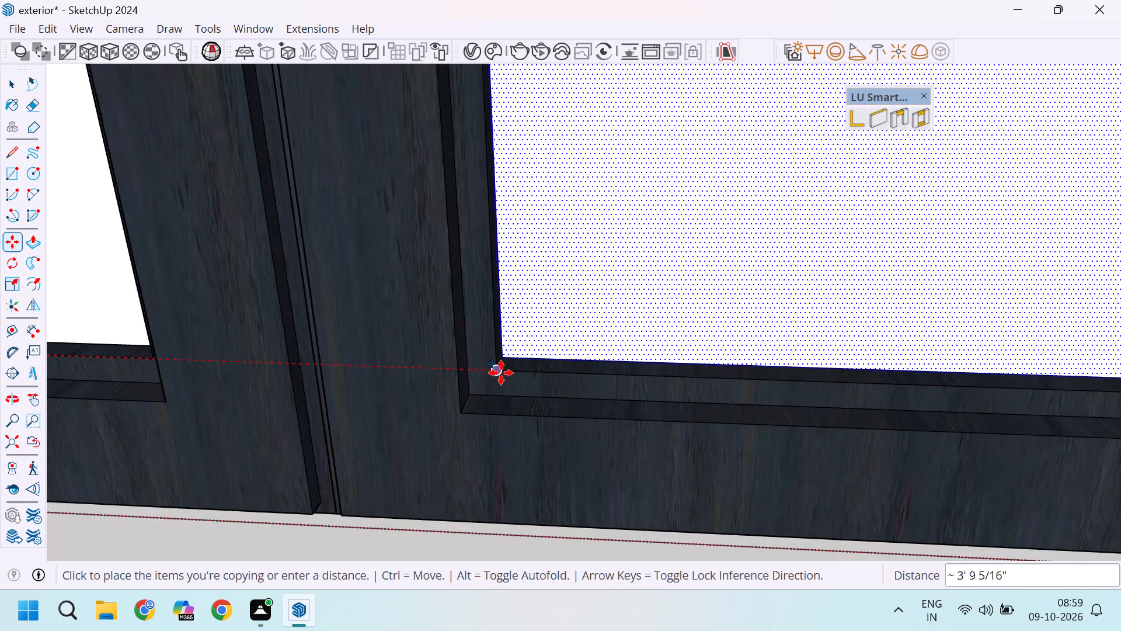
{"action": "scroll", "coordinate": [501, 373], "scroll_direction": "up", "scroll_amount": 9}
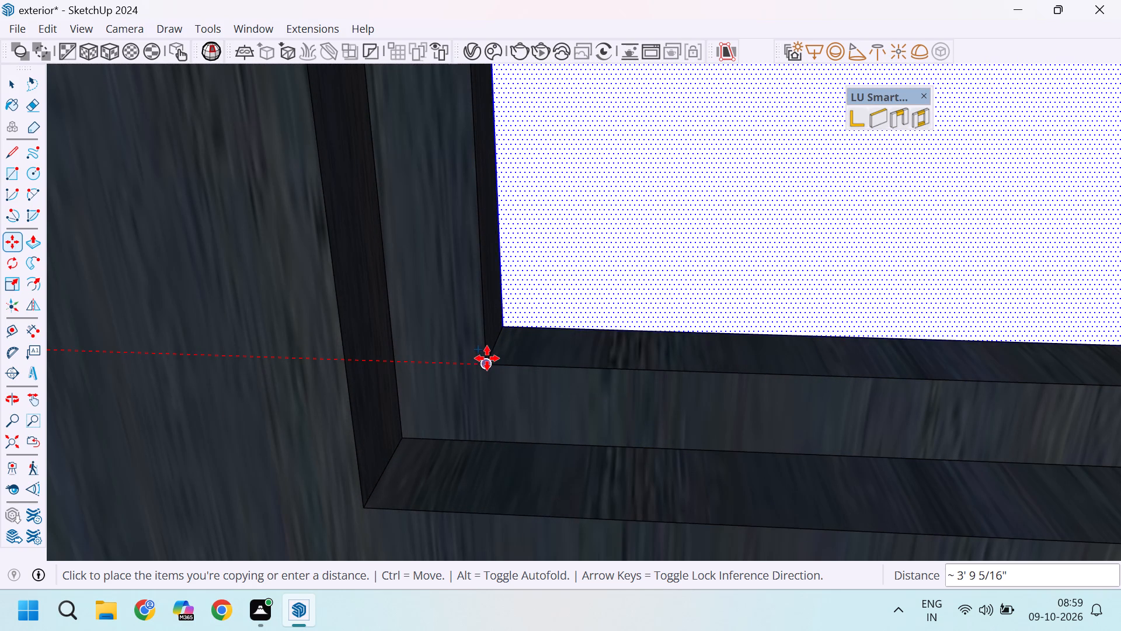
{"action": "left_click", "coordinate": [484, 363]}
{"action": "scroll", "coordinate": [559, 335], "scroll_direction": "down", "scroll_amount": 17}
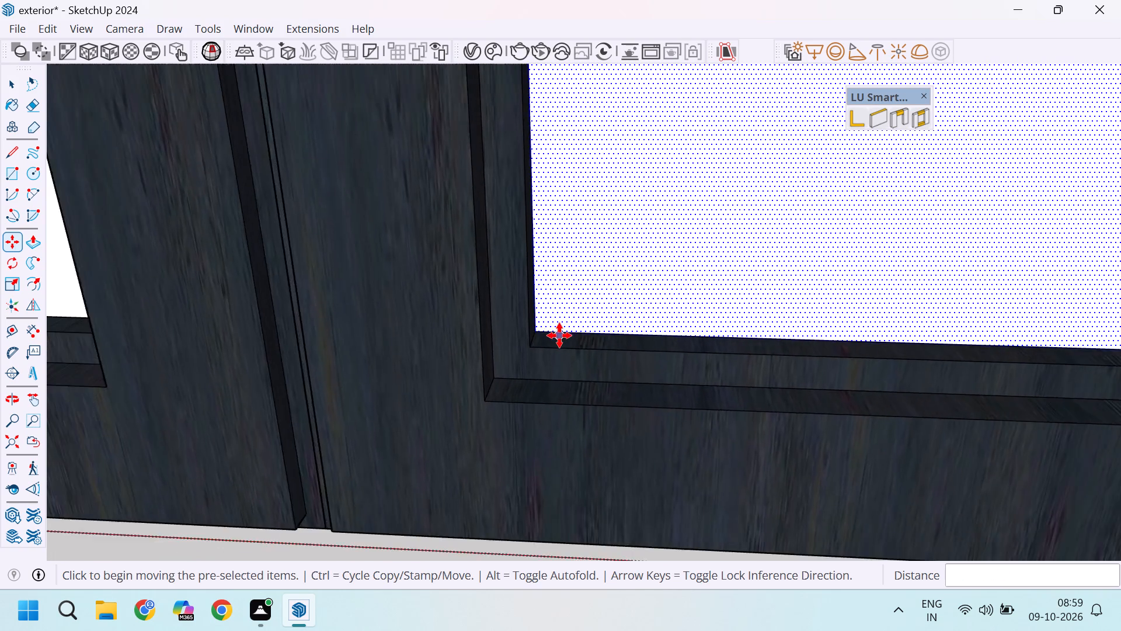
{"action": "scroll", "coordinate": [559, 335], "scroll_direction": "down", "scroll_amount": 20}
{"action": "scroll", "coordinate": [559, 335], "scroll_direction": "down", "scroll_amount": 19}
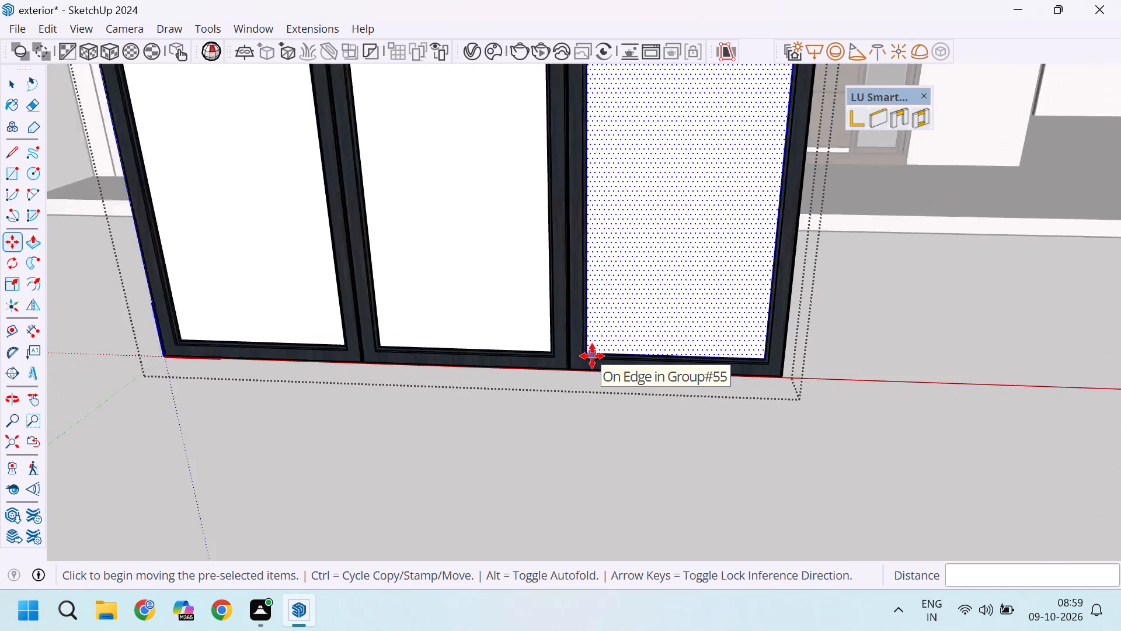
{"action": "scroll", "coordinate": [612, 414], "scroll_direction": "down", "scroll_amount": 13}
{"action": "key", "text": "space"}
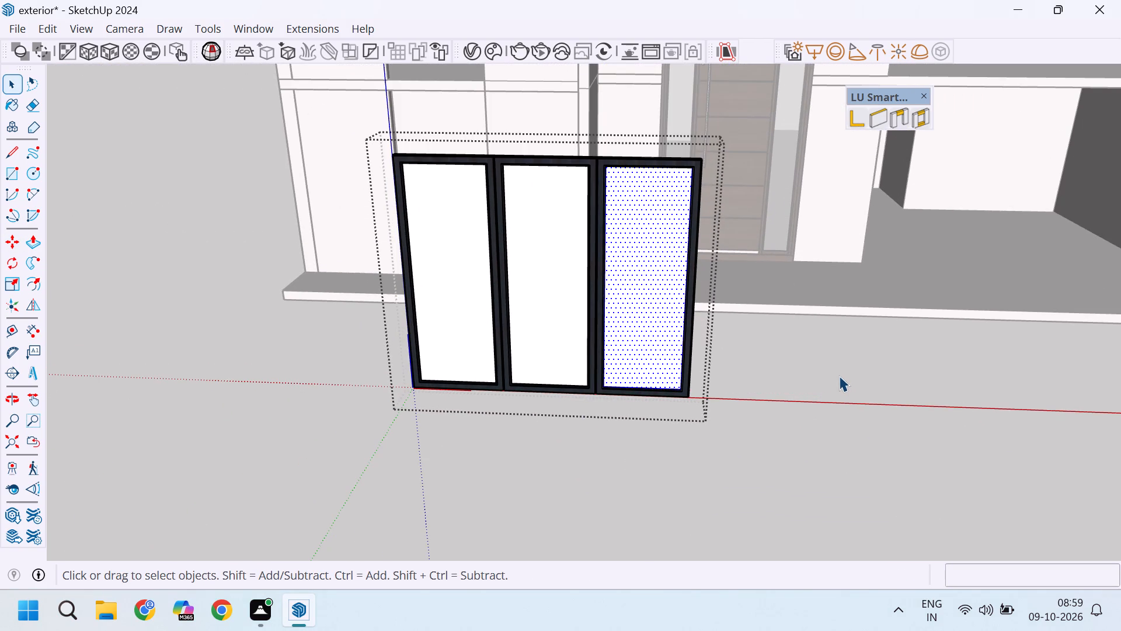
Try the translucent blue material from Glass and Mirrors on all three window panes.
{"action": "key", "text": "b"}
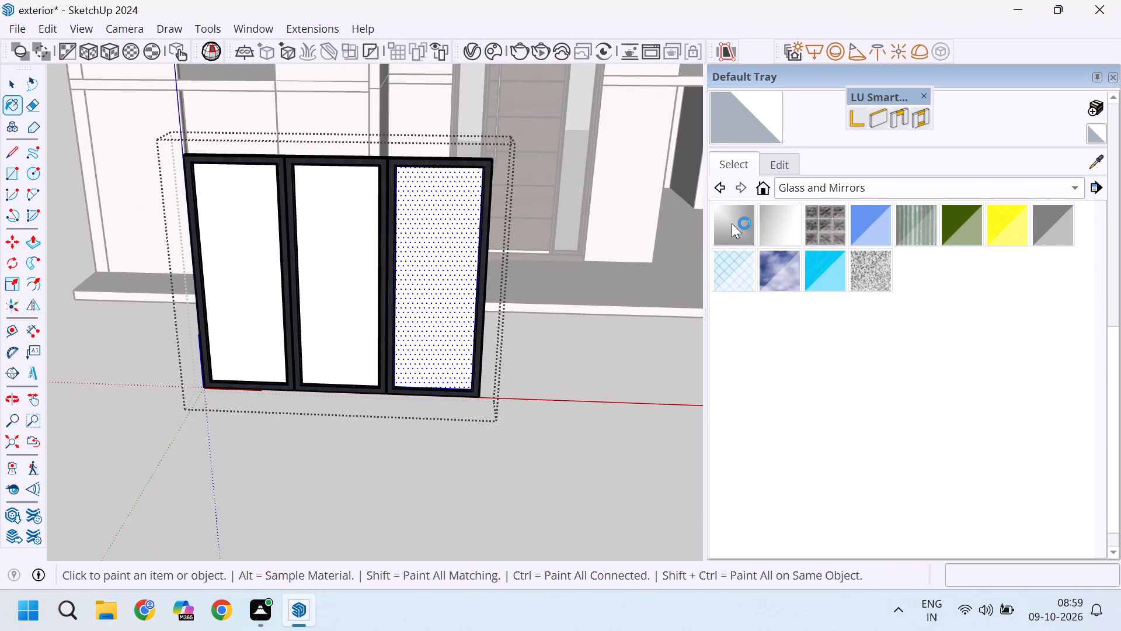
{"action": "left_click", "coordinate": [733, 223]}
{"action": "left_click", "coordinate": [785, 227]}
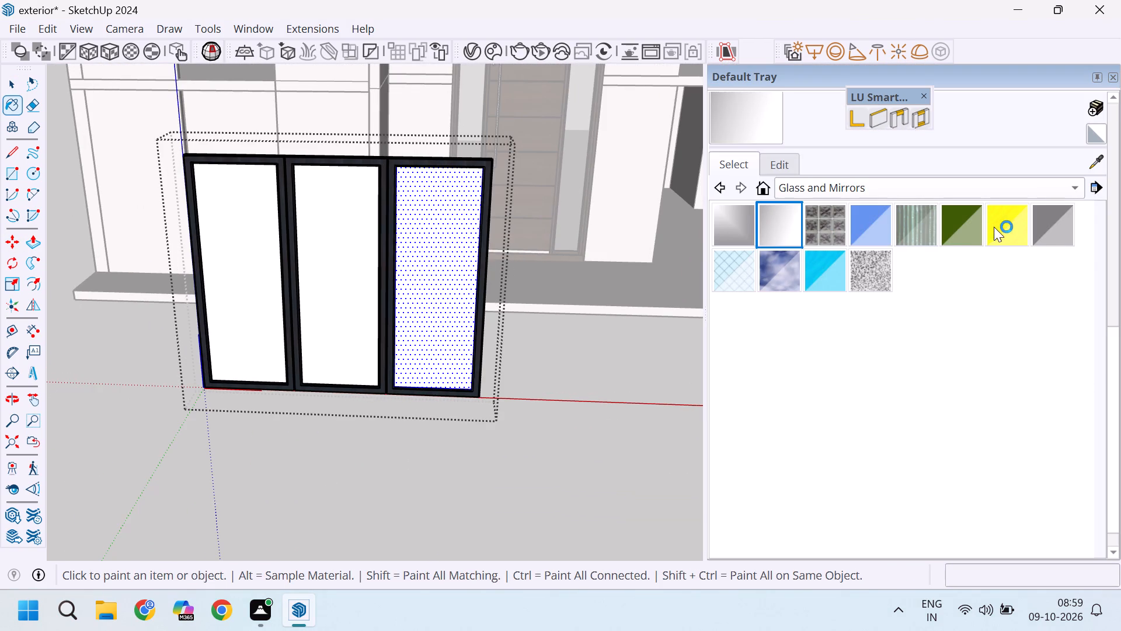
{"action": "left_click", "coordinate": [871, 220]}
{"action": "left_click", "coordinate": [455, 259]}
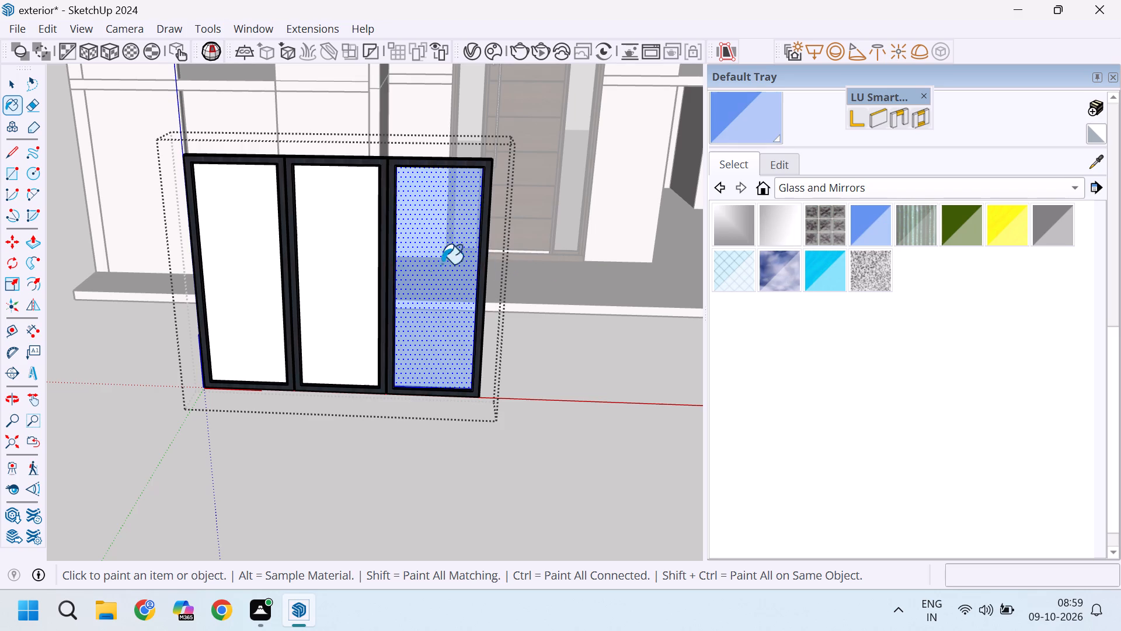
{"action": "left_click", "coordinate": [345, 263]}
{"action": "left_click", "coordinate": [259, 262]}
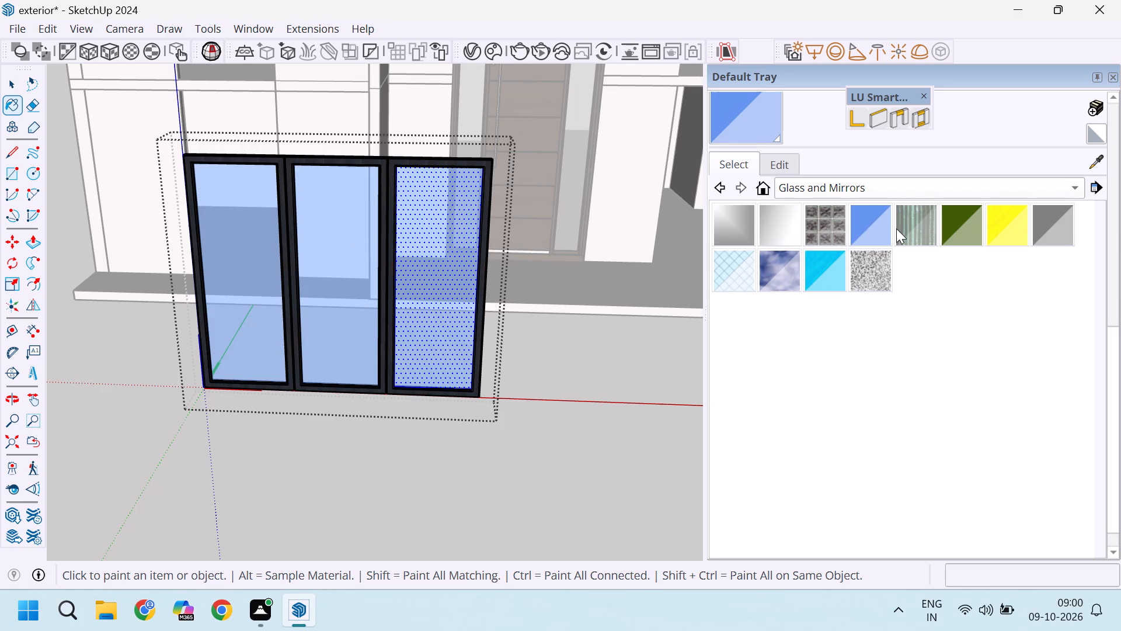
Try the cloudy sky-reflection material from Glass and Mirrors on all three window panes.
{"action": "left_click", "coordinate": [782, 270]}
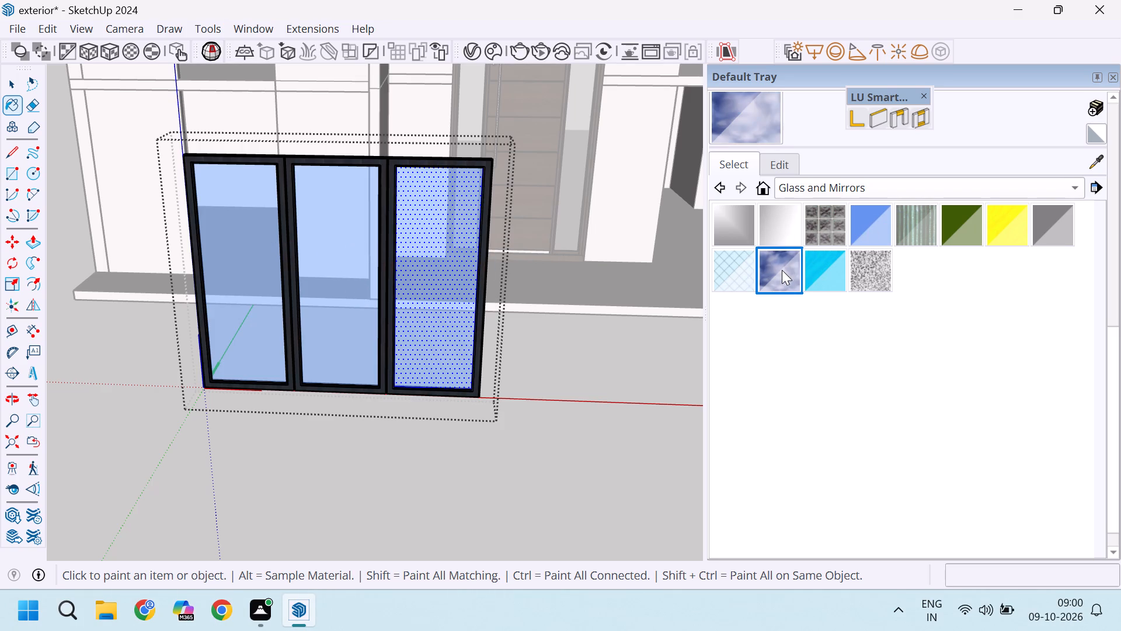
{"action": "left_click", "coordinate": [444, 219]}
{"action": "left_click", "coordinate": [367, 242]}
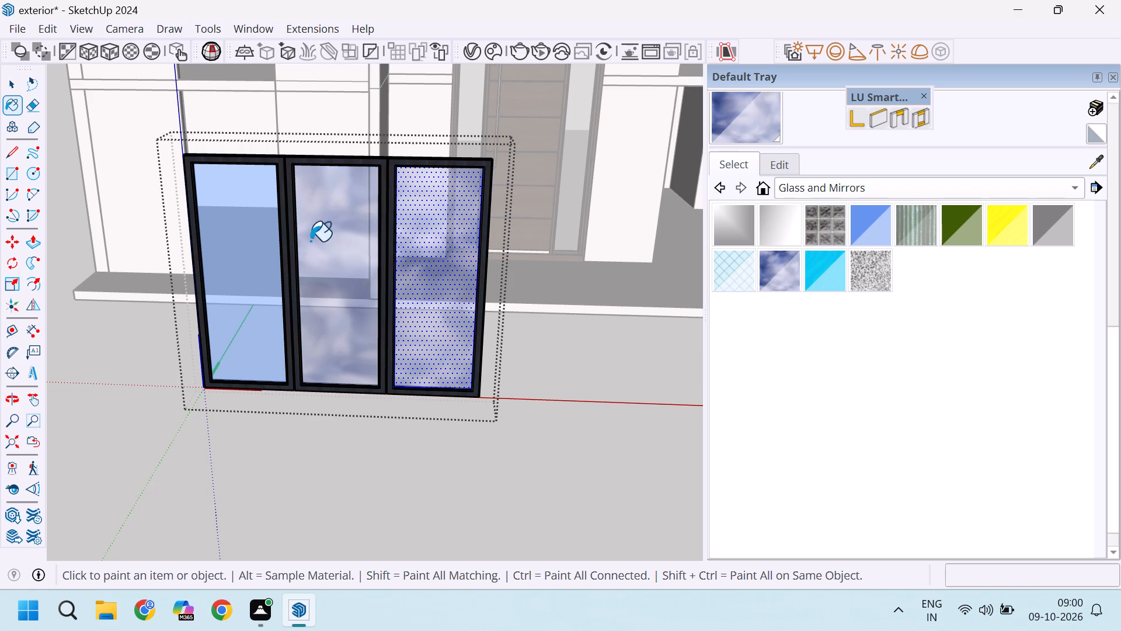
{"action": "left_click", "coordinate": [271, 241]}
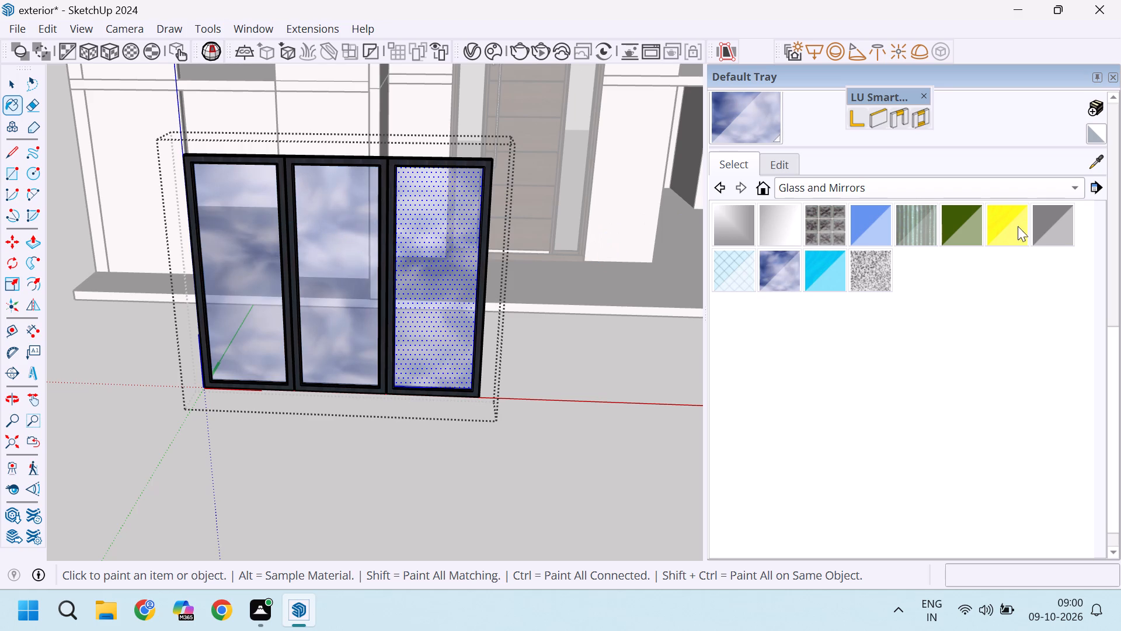
Paint all three panes with the translucent grey material from Glass and Mirrors and leave the window component.
{"action": "left_click", "coordinate": [1049, 221]}
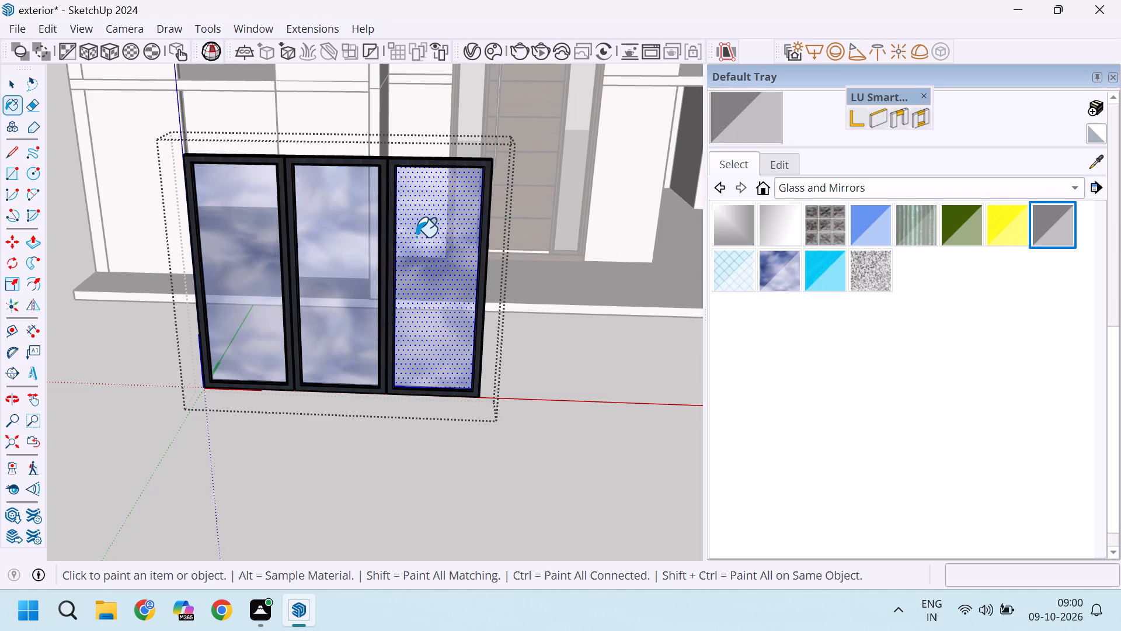
{"action": "left_click", "coordinate": [416, 237]}
{"action": "left_click", "coordinate": [341, 241]}
{"action": "left_click", "coordinate": [250, 247]}
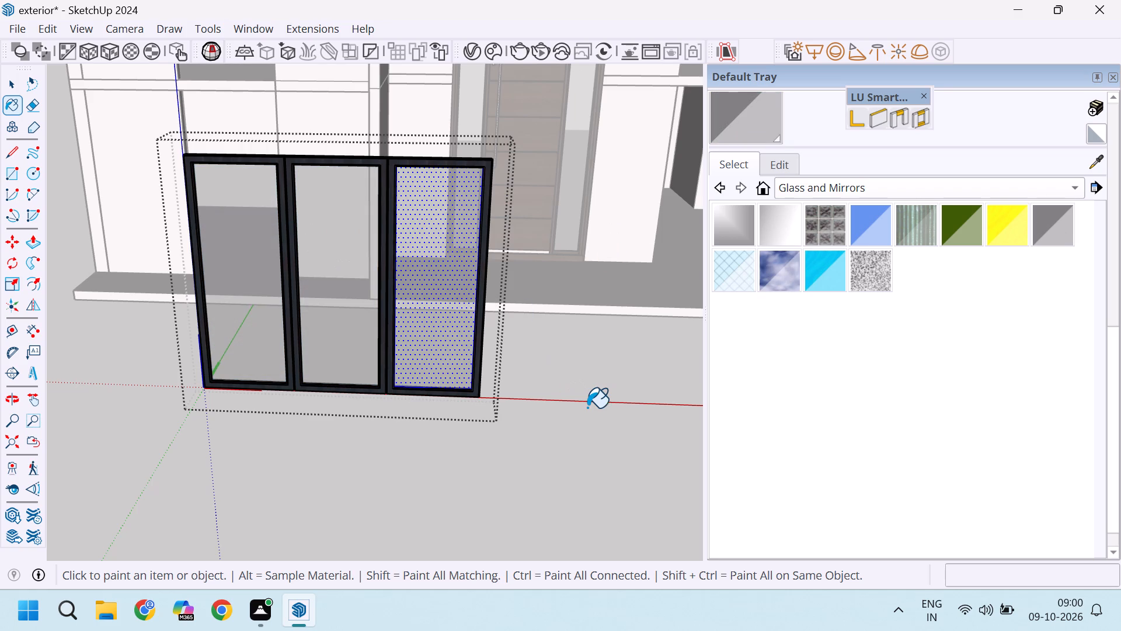
{"action": "key", "text": "space"}
{"action": "left_click", "coordinate": [573, 375]}
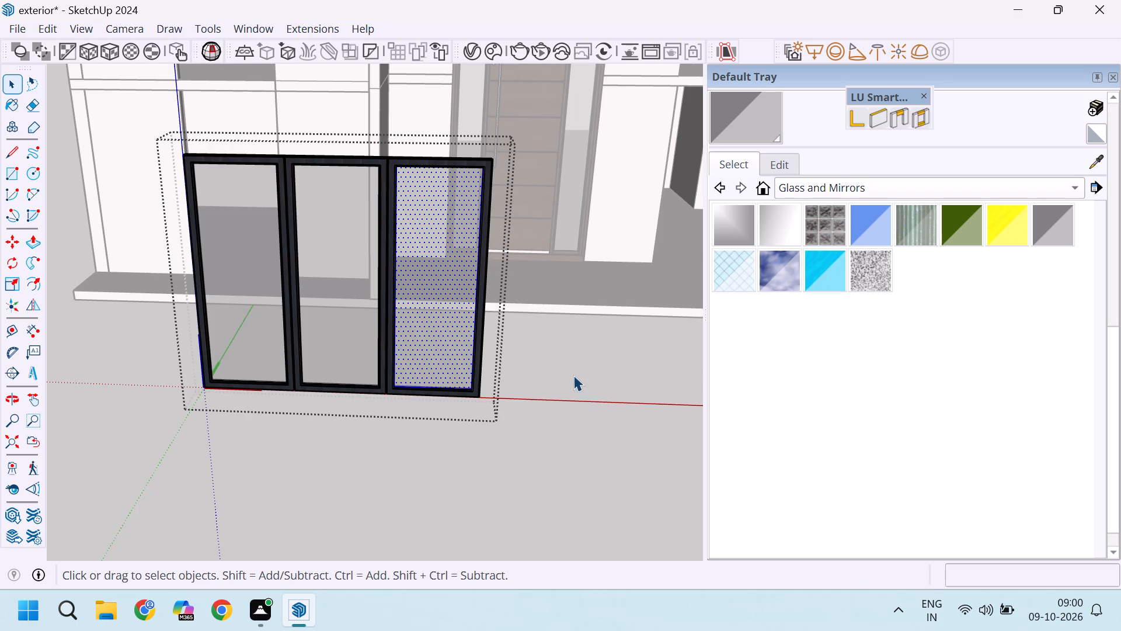
Move the three-panel window by its bottom outer corner about 13' to the bottom corner of the ground-floor front opening.
{"action": "middle_click_drag", "start_coordinate": [525, 404], "coordinate": [600, 320]}
{"action": "scroll", "coordinate": [558, 335], "scroll_direction": "down", "scroll_amount": 11}
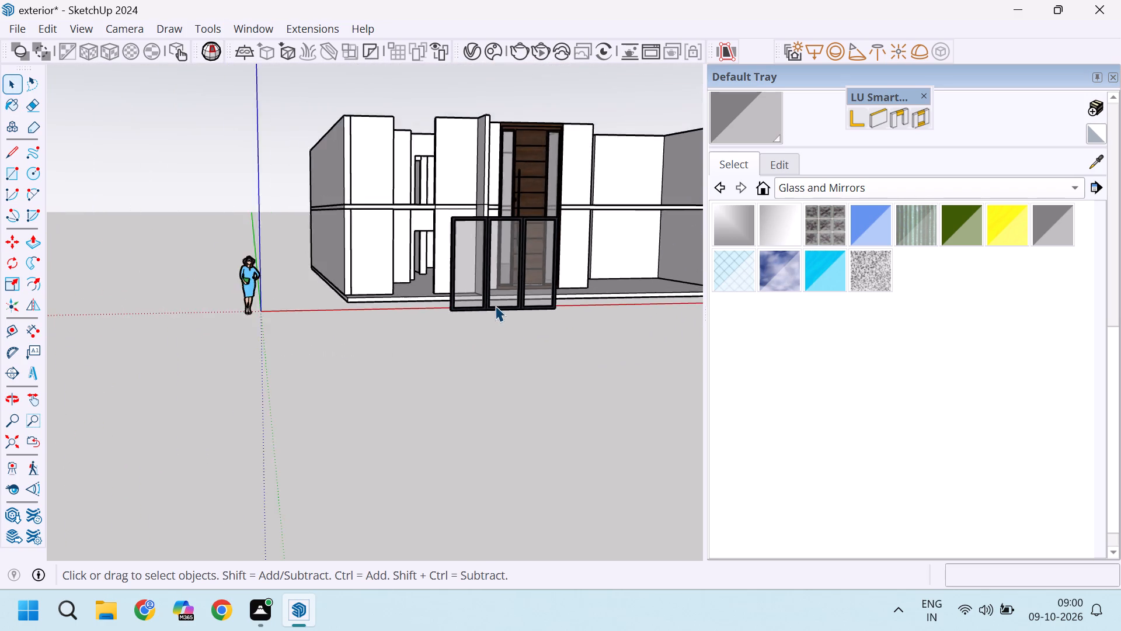
{"action": "scroll", "coordinate": [495, 306], "scroll_direction": "up", "scroll_amount": 5}
{"action": "left_click", "coordinate": [426, 311]}
{"action": "middle_click_drag", "start_coordinate": [418, 315], "coordinate": [475, 376]}
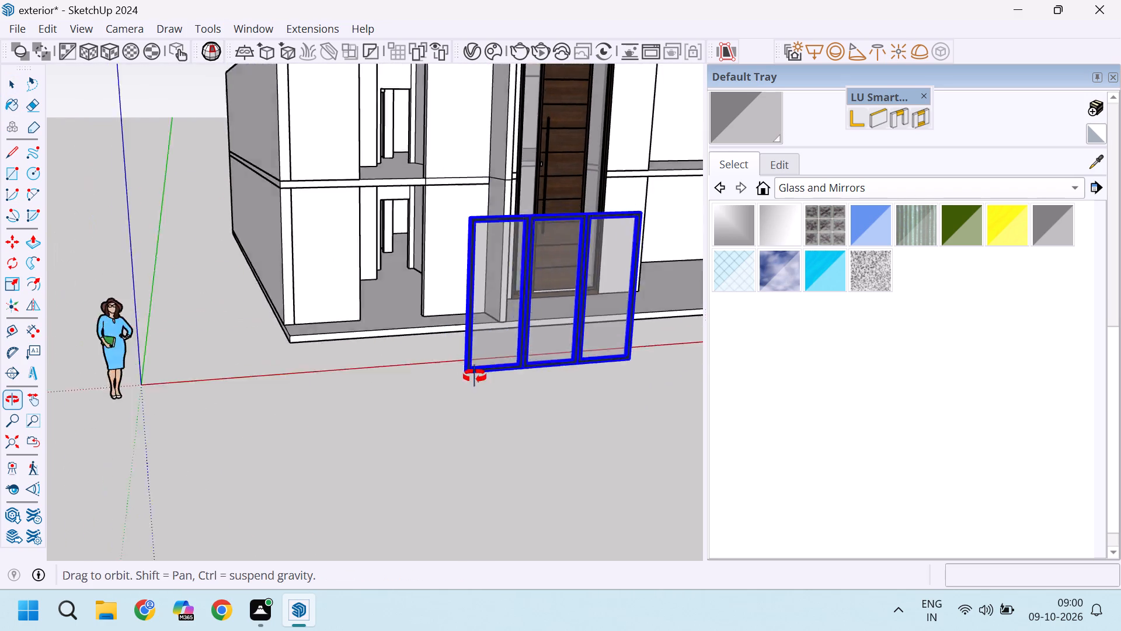
{"action": "middle_click_drag", "start_coordinate": [475, 376], "coordinate": [495, 385]}
{"action": "scroll", "coordinate": [515, 391], "scroll_direction": "up", "scroll_amount": 20}
{"action": "scroll", "coordinate": [515, 391], "scroll_direction": "up", "scroll_amount": 4}
{"action": "middle_click_drag", "start_coordinate": [534, 416], "coordinate": [575, 460]}
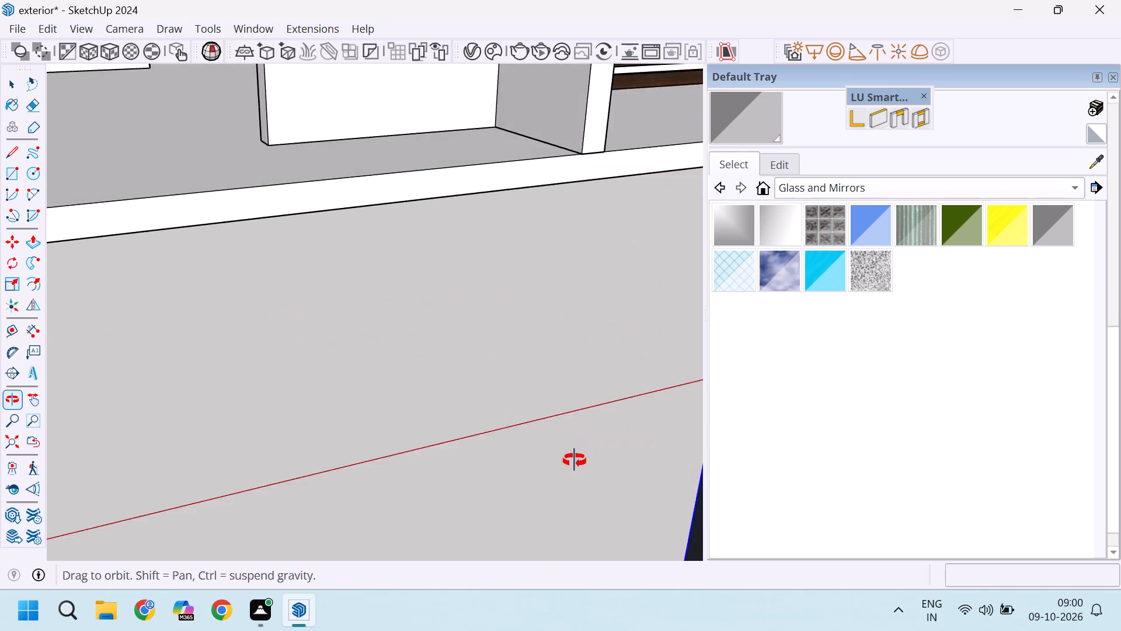
{"action": "middle_click_drag", "start_coordinate": [575, 460], "coordinate": [576, 460]}
{"action": "scroll", "coordinate": [342, 360], "scroll_direction": "down", "scroll_amount": 12}
{"action": "scroll", "coordinate": [462, 490], "scroll_direction": "up", "scroll_amount": 20}
{"action": "scroll", "coordinate": [462, 490], "scroll_direction": "up", "scroll_amount": 1}
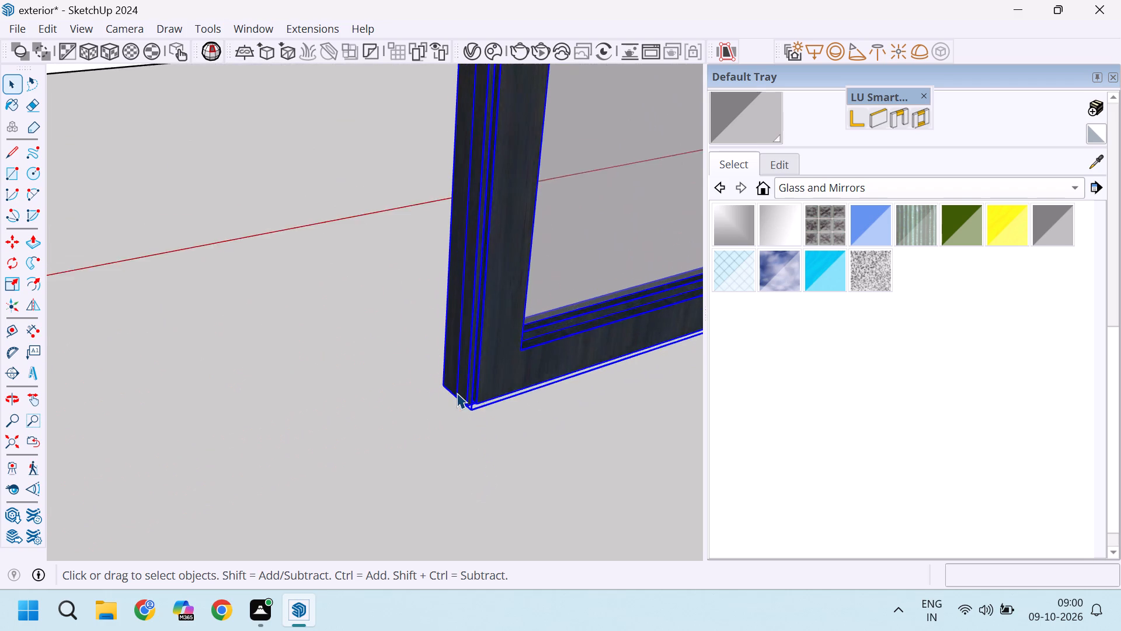
{"action": "scroll", "coordinate": [457, 393], "scroll_direction": "up", "scroll_amount": 9}
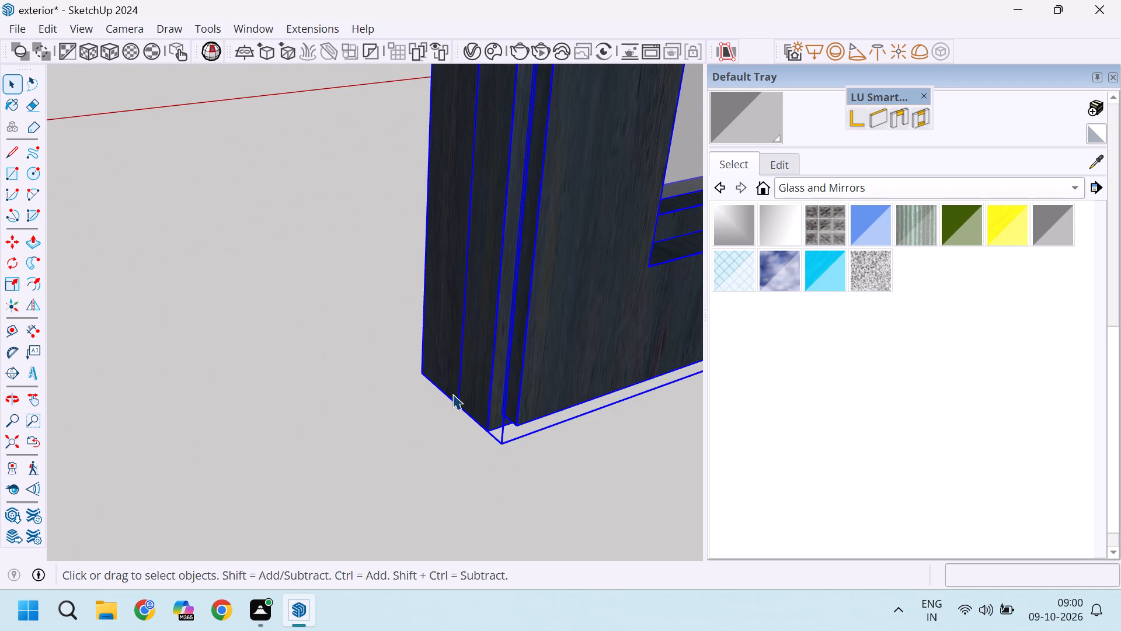
{"action": "key", "text": "m"}
{"action": "scroll", "coordinate": [434, 408], "scroll_direction": "up", "scroll_amount": 5}
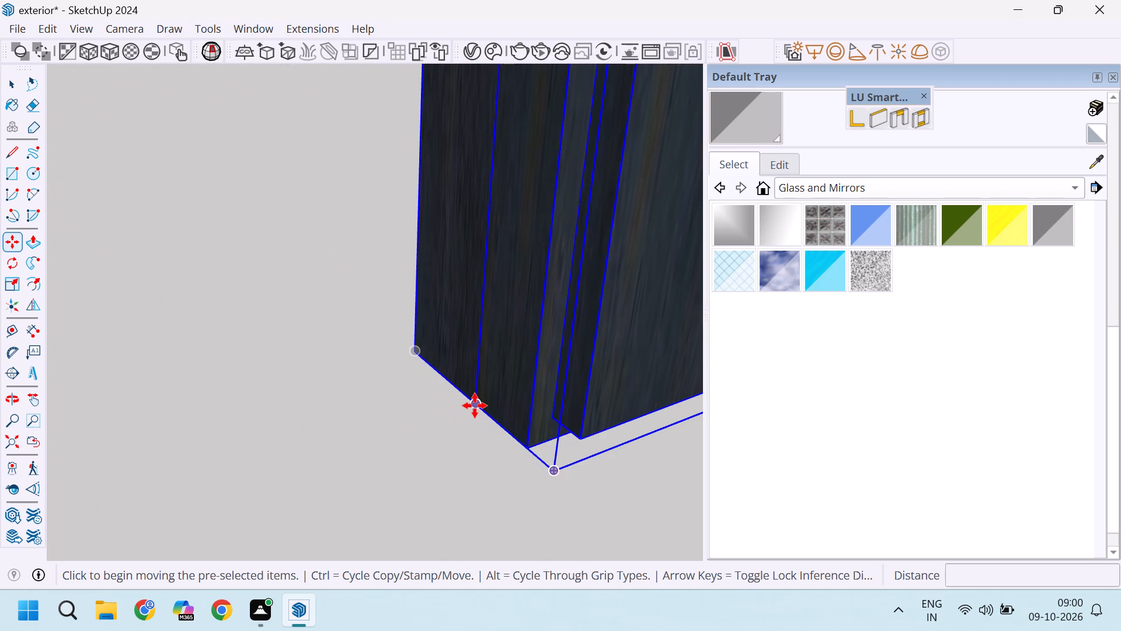
{"action": "left_click", "coordinate": [475, 405]}
{"action": "scroll", "coordinate": [476, 274], "scroll_direction": "down", "scroll_amount": 20}
{"action": "scroll", "coordinate": [476, 274], "scroll_direction": "down", "scroll_amount": 7}
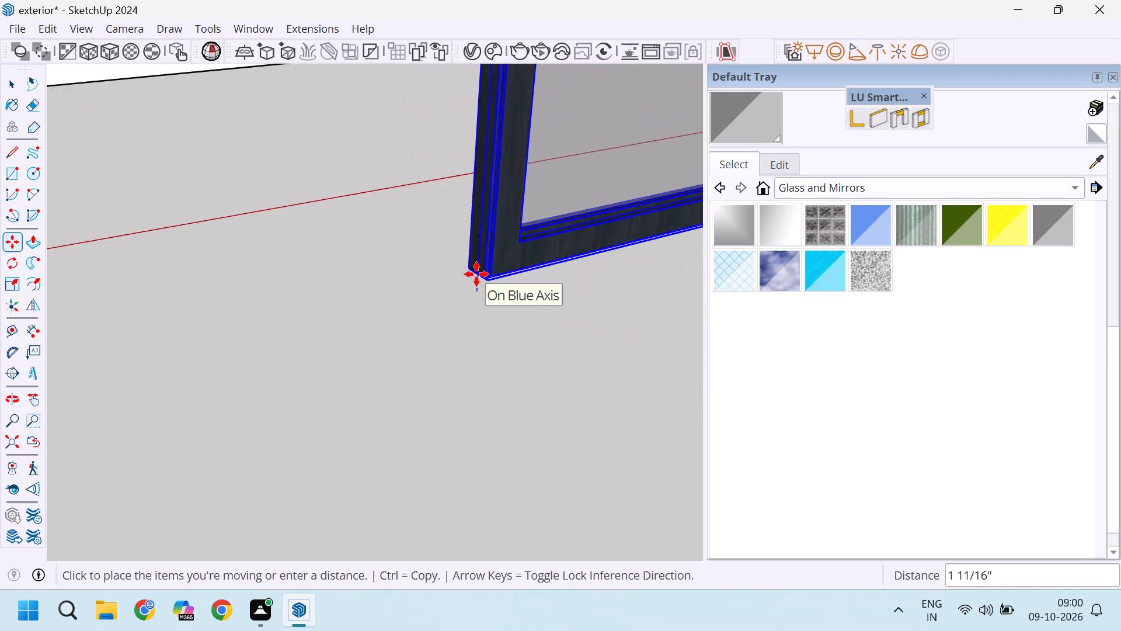
{"action": "scroll", "coordinate": [476, 274], "scroll_direction": "down", "scroll_amount": 18}
{"action": "scroll", "coordinate": [476, 270], "scroll_direction": "down", "scroll_amount": 7}
{"action": "scroll", "coordinate": [447, 225], "scroll_direction": "up", "scroll_amount": 9}
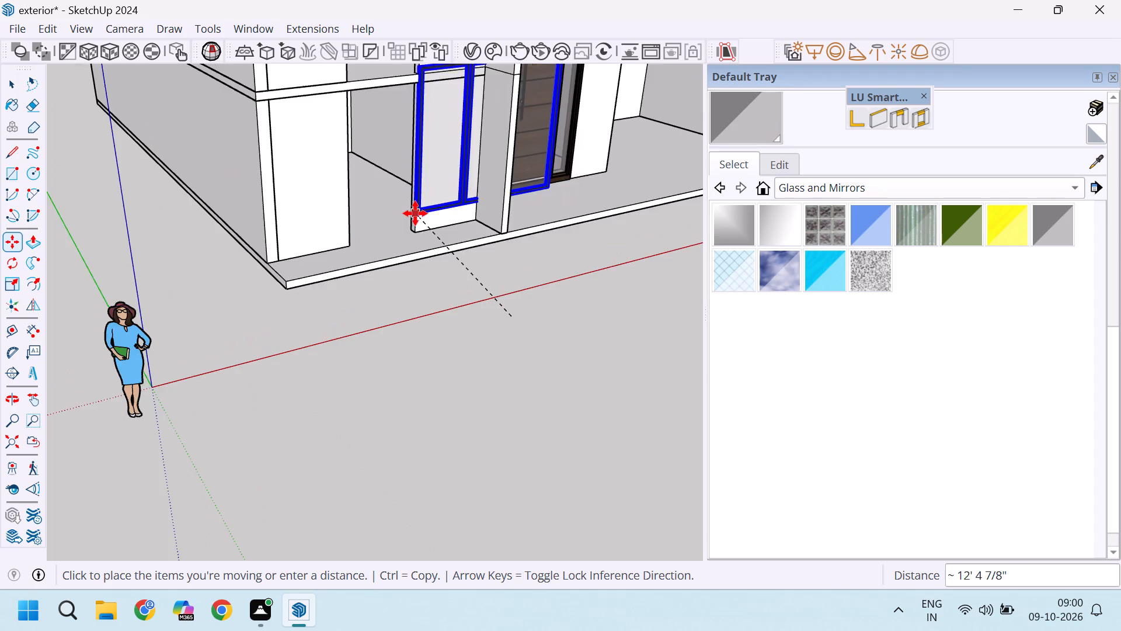
{"action": "scroll", "coordinate": [415, 213], "scroll_direction": "up", "scroll_amount": 4}
{"action": "middle_click_drag", "start_coordinate": [401, 229], "coordinate": [315, 258]}
{"action": "scroll", "coordinate": [197, 277], "scroll_direction": "up", "scroll_amount": 4}
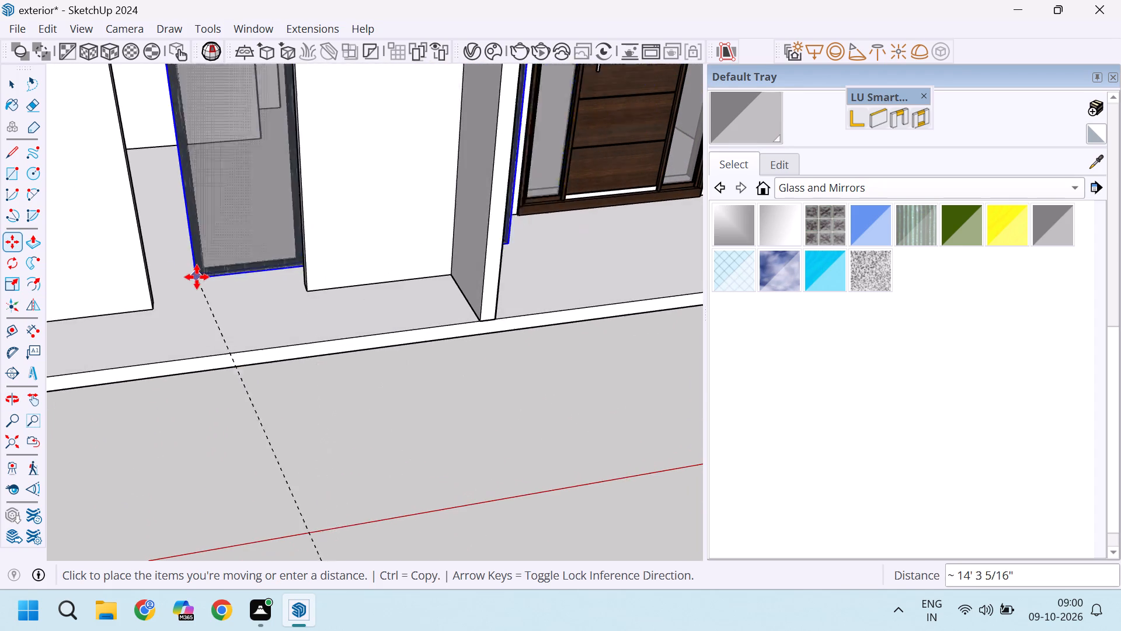
{"action": "scroll", "coordinate": [197, 277], "scroll_direction": "up", "scroll_amount": 3}
{"action": "middle_click_drag", "start_coordinate": [238, 279], "coordinate": [194, 295]}
{"action": "scroll", "coordinate": [81, 313], "scroll_direction": "up", "scroll_amount": 20}
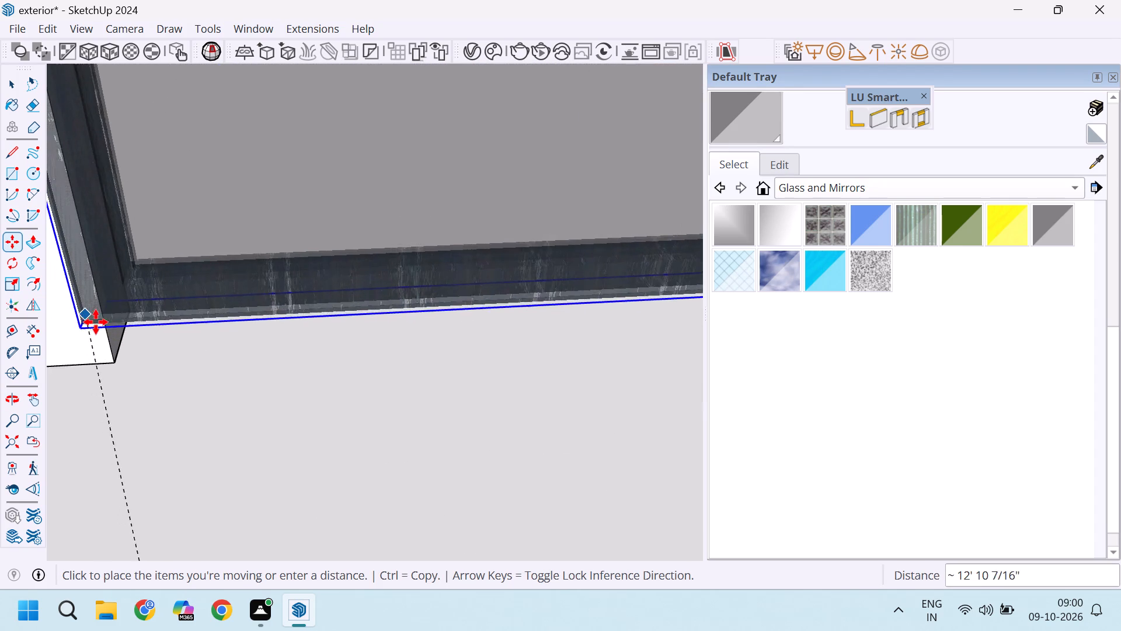
{"action": "scroll", "coordinate": [96, 322], "scroll_direction": "up", "scroll_amount": 16}
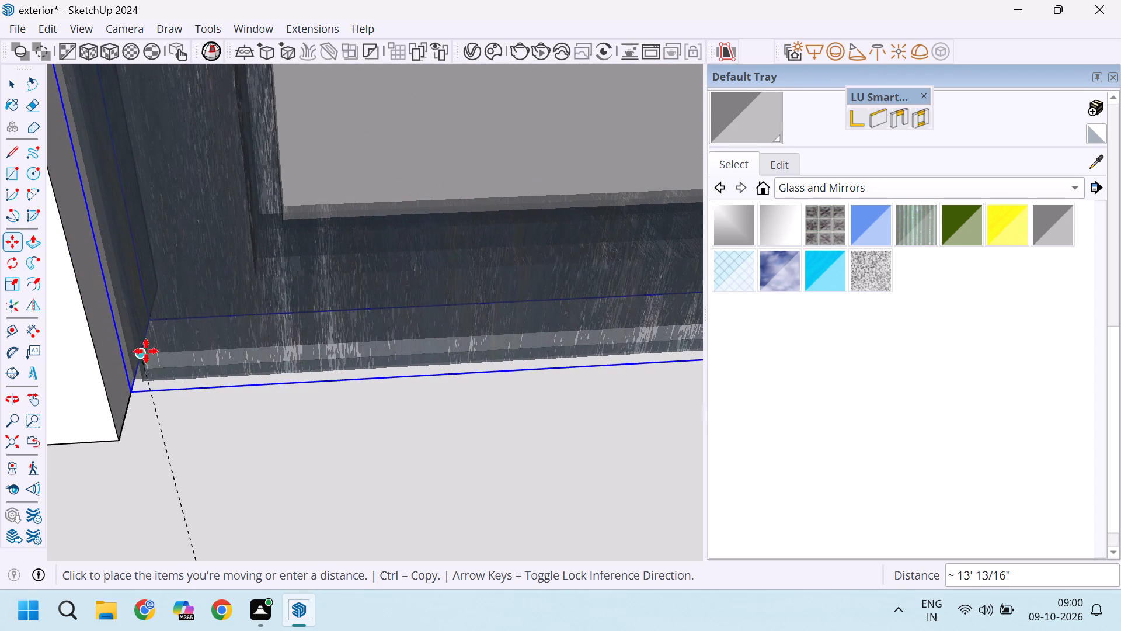
{"action": "left_click", "coordinate": [146, 351]}
Scale the window's width along the red axis to about 0.45 so it ends at the opening's far side wall.
{"action": "scroll", "coordinate": [102, 422], "scroll_direction": "down", "scroll_amount": 13}
{"action": "scroll", "coordinate": [129, 429], "scroll_direction": "down", "scroll_amount": 11}
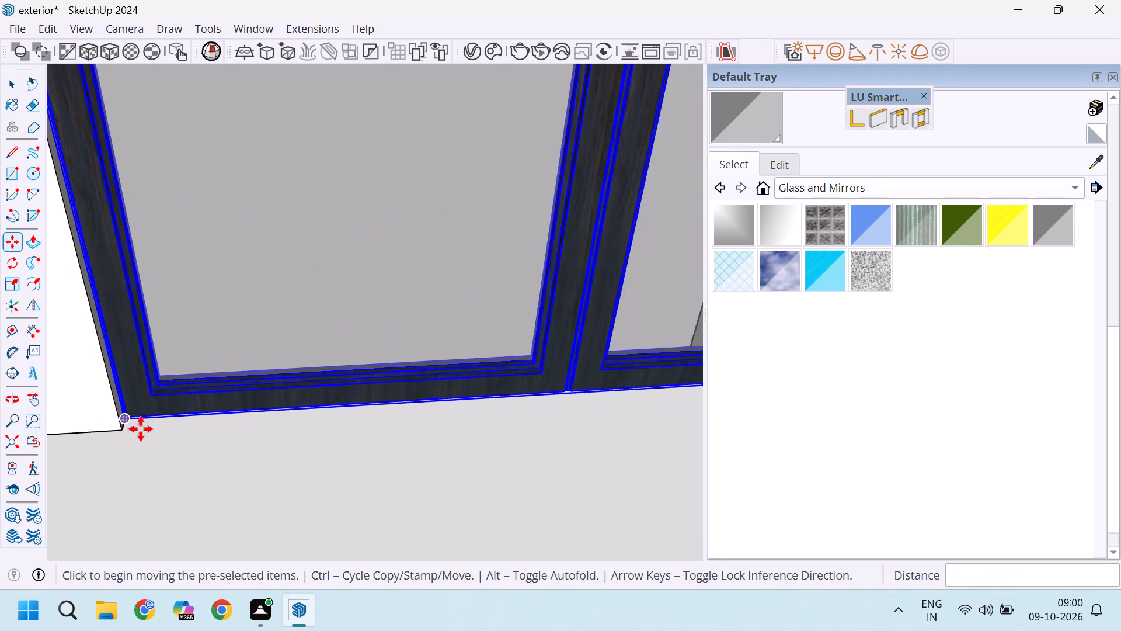
{"action": "scroll", "coordinate": [141, 429], "scroll_direction": "down", "scroll_amount": 20}
{"action": "scroll", "coordinate": [141, 429], "scroll_direction": "down", "scroll_amount": 5}
{"action": "scroll", "coordinate": [208, 327], "scroll_direction": "up", "scroll_amount": 4}
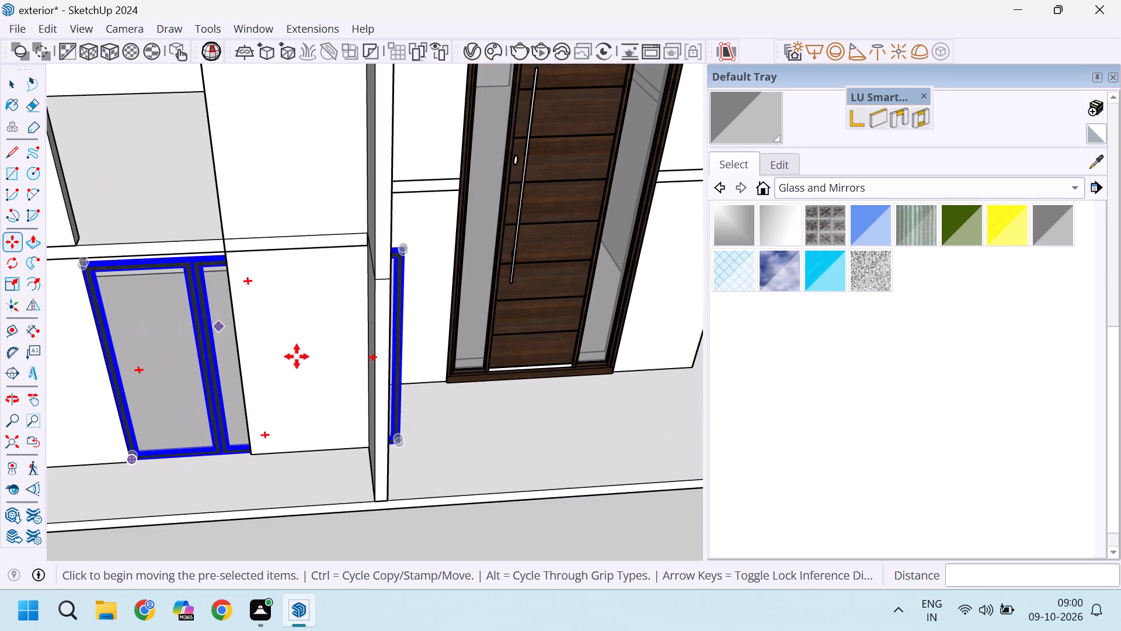
{"action": "key", "text": "s"}
{"action": "scroll", "coordinate": [417, 346], "scroll_direction": "up", "scroll_amount": 5}
{"action": "middle_click_drag", "start_coordinate": [413, 361], "coordinate": [397, 363]}
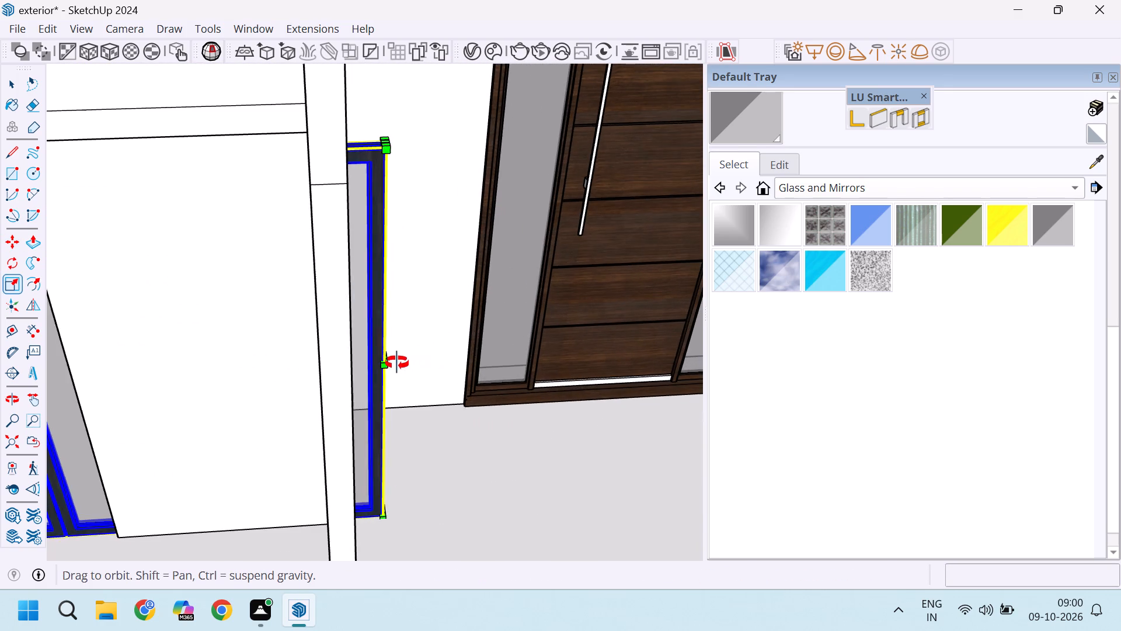
{"action": "middle_click_drag", "start_coordinate": [397, 363], "coordinate": [305, 353]}
{"action": "scroll", "coordinate": [300, 356], "scroll_direction": "up", "scroll_amount": 5}
{"action": "left_click", "coordinate": [105, 296]}
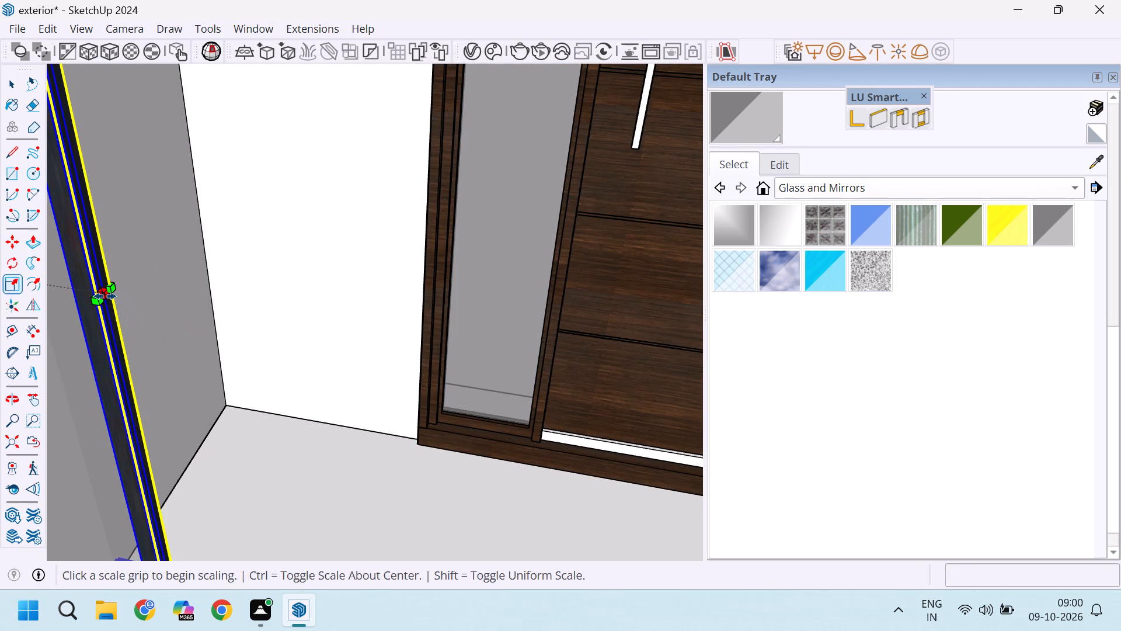
{"action": "left_click_drag", "start_coordinate": [102, 296], "coordinate": [92, 296]}
{"action": "left_click", "coordinate": [96, 293]}
{"action": "scroll", "coordinate": [79, 289], "scroll_direction": "down", "scroll_amount": 7}
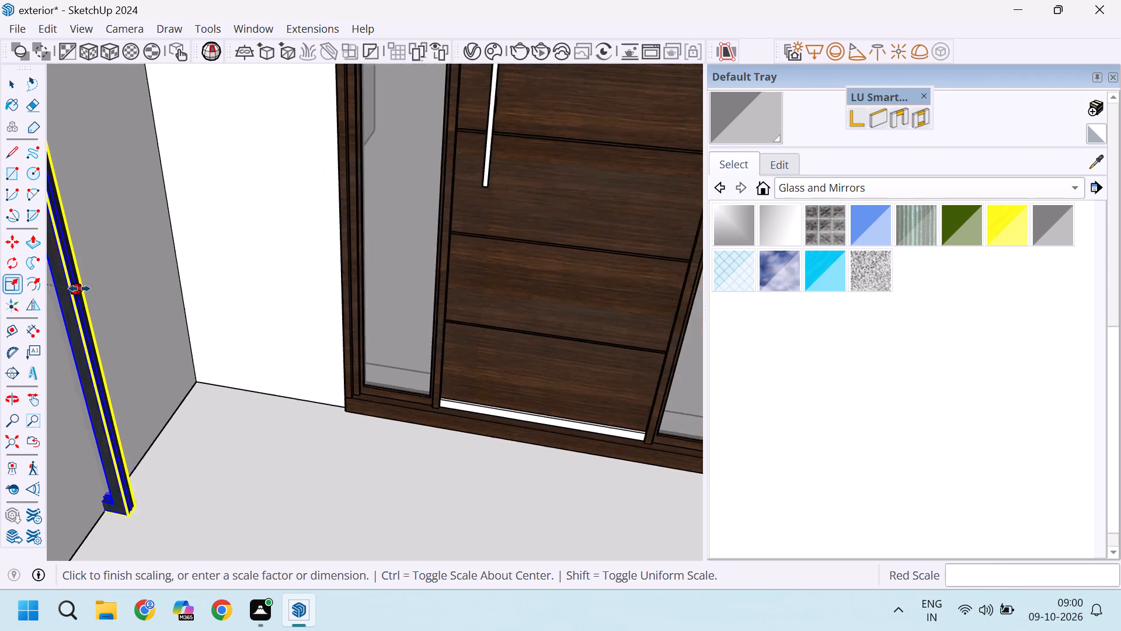
{"action": "scroll", "coordinate": [151, 283], "scroll_direction": "down", "scroll_amount": 20}
{"action": "scroll", "coordinate": [151, 283], "scroll_direction": "down", "scroll_amount": 4}
{"action": "scroll", "coordinate": [166, 290], "scroll_direction": "up", "scroll_amount": 5}
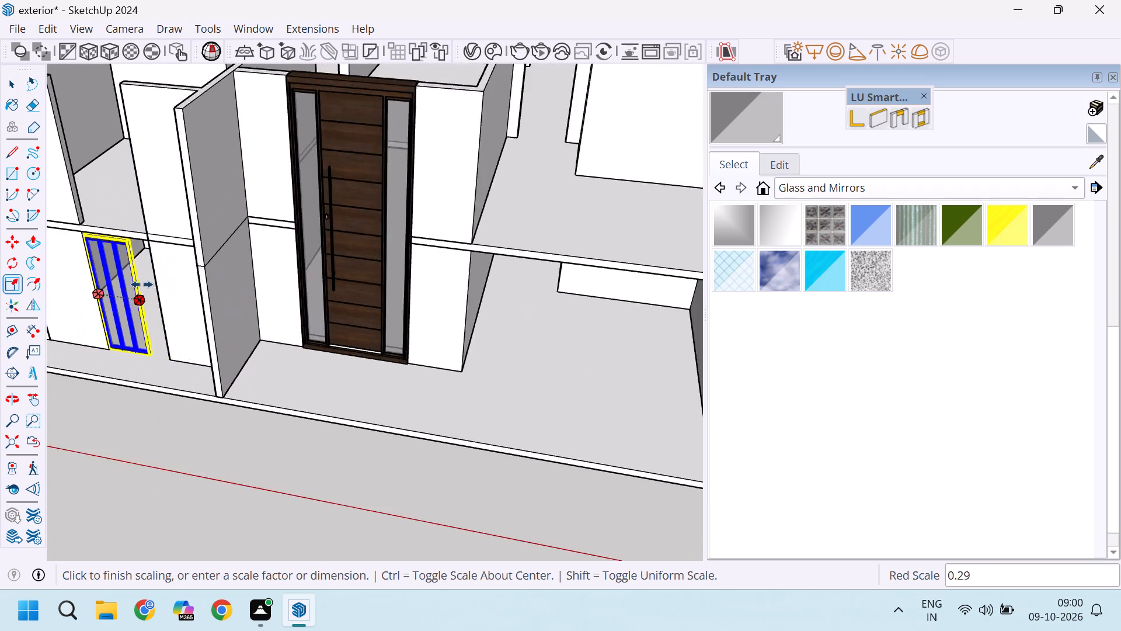
{"action": "scroll", "coordinate": [142, 285], "scroll_direction": "up", "scroll_amount": 6}
{"action": "middle_click_drag", "start_coordinate": [155, 285], "coordinate": [337, 256]}
{"action": "scroll", "coordinate": [339, 263], "scroll_direction": "up", "scroll_amount": 12}
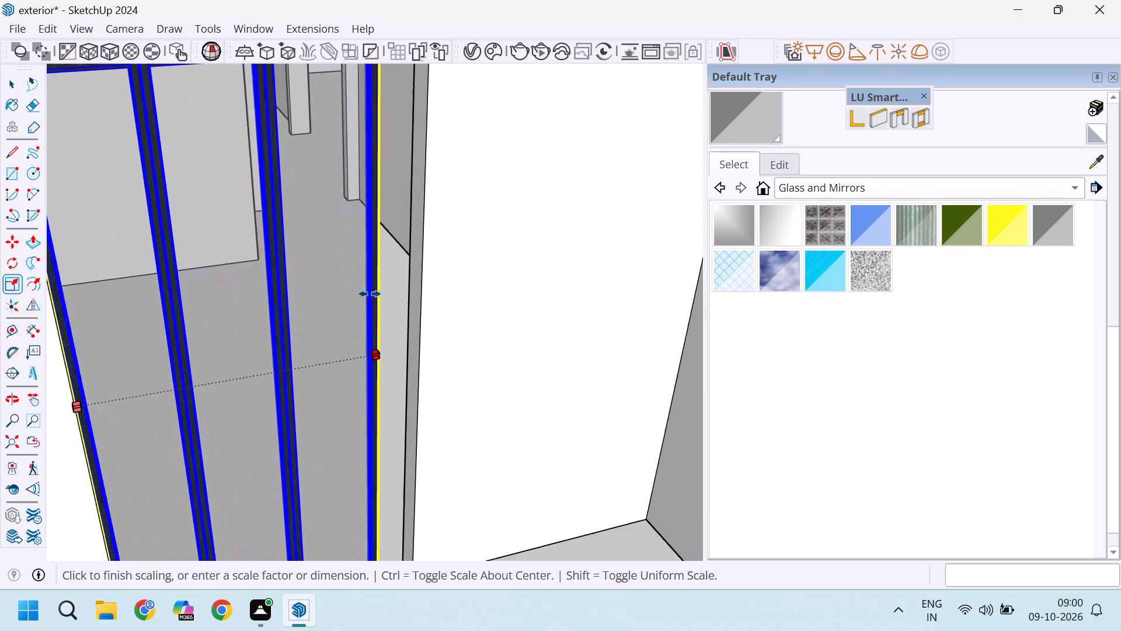
{"action": "scroll", "coordinate": [438, 340], "scroll_direction": "up", "scroll_amount": 2}
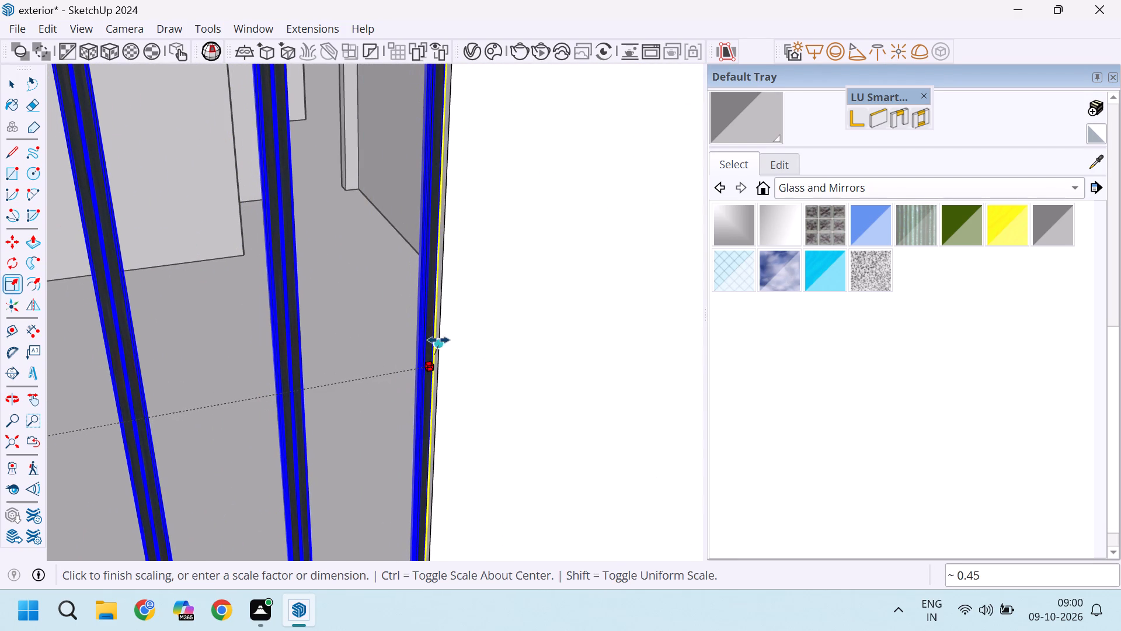
{"action": "scroll", "coordinate": [438, 340], "scroll_direction": "up", "scroll_amount": 4}
{"action": "scroll", "coordinate": [441, 341], "scroll_direction": "up", "scroll_amount": 19}
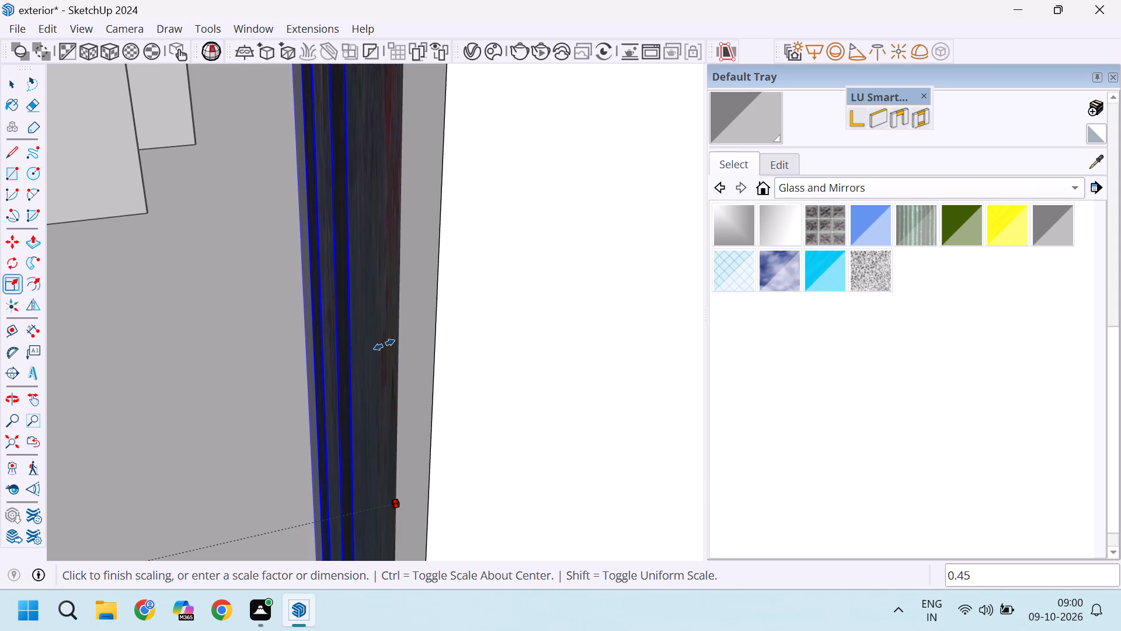
{"action": "left_click", "coordinate": [383, 345]}
Scale the window's height along the blue axis to about 1.04 so its top meets the slab above the opening.
{"action": "scroll", "coordinate": [328, 315], "scroll_direction": "down", "scroll_amount": 15}
{"action": "scroll", "coordinate": [328, 315], "scroll_direction": "down", "scroll_amount": 11}
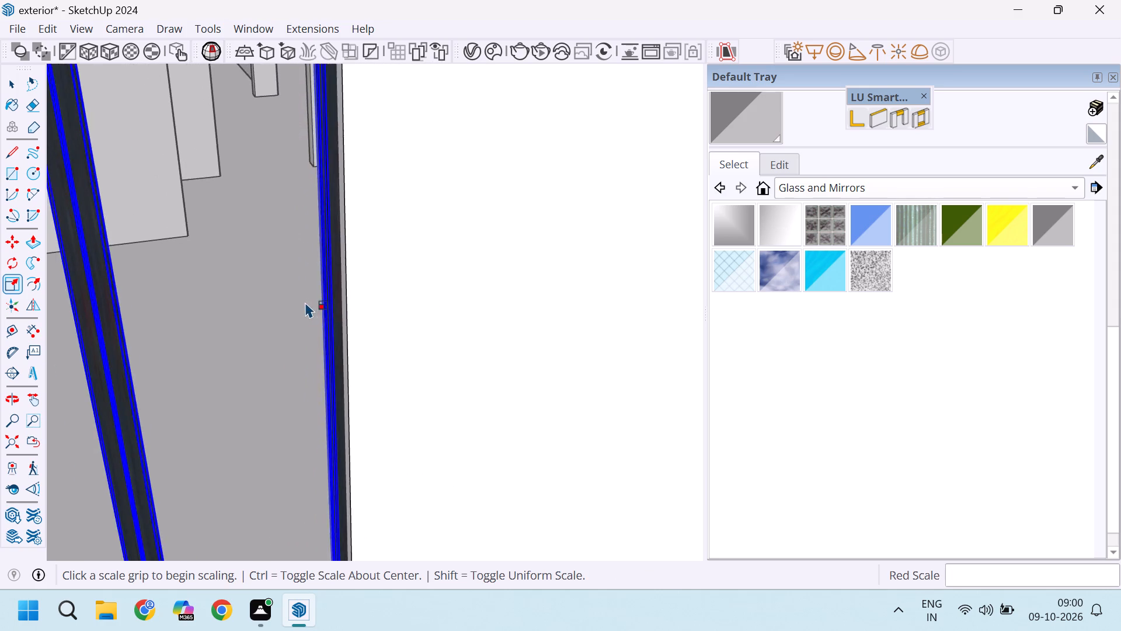
{"action": "scroll", "coordinate": [305, 302], "scroll_direction": "down", "scroll_amount": 16}
{"action": "scroll", "coordinate": [168, 174], "scroll_direction": "up", "scroll_amount": 14}
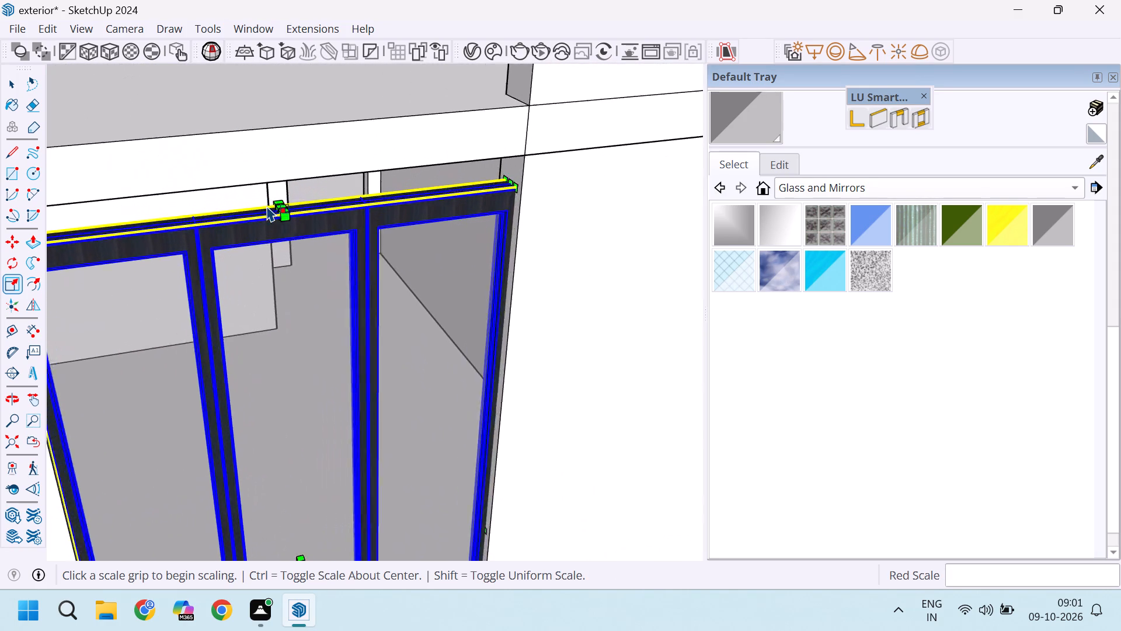
{"action": "scroll", "coordinate": [267, 206], "scroll_direction": "up", "scroll_amount": 8}
{"action": "scroll", "coordinate": [293, 218], "scroll_direction": "down", "scroll_amount": 5}
{"action": "scroll", "coordinate": [340, 256], "scroll_direction": "down", "scroll_amount": 3}
{"action": "scroll", "coordinate": [408, 281], "scroll_direction": "up", "scroll_amount": 4}
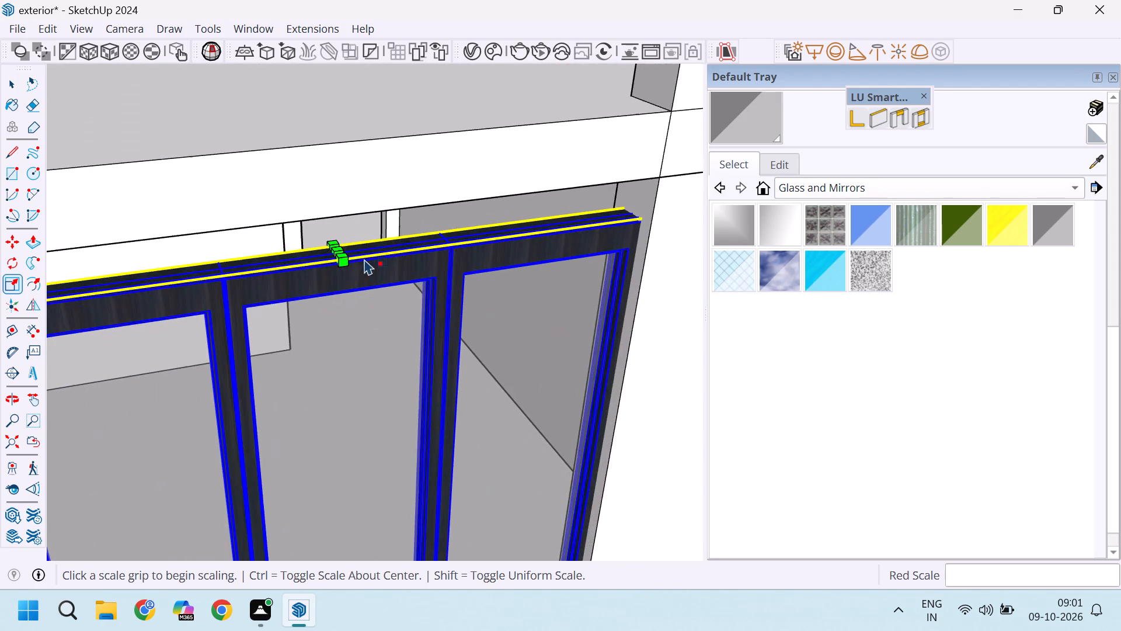
{"action": "scroll", "coordinate": [330, 248], "scroll_direction": "up", "scroll_amount": 8}
{"action": "left_click", "coordinate": [344, 256]}
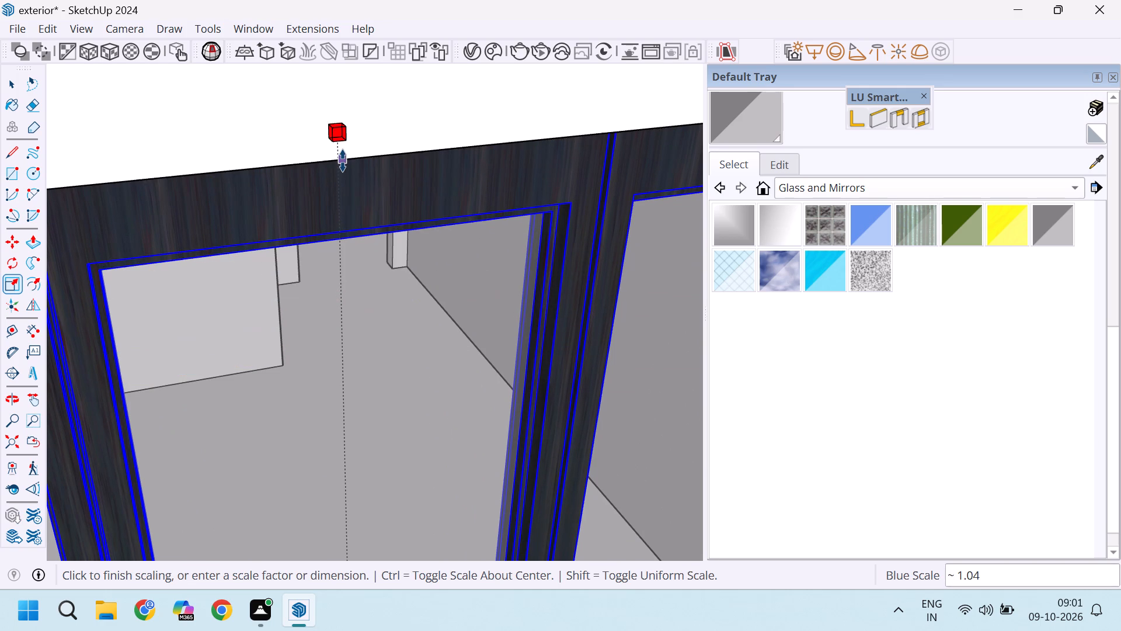
{"action": "left_click", "coordinate": [343, 161]}
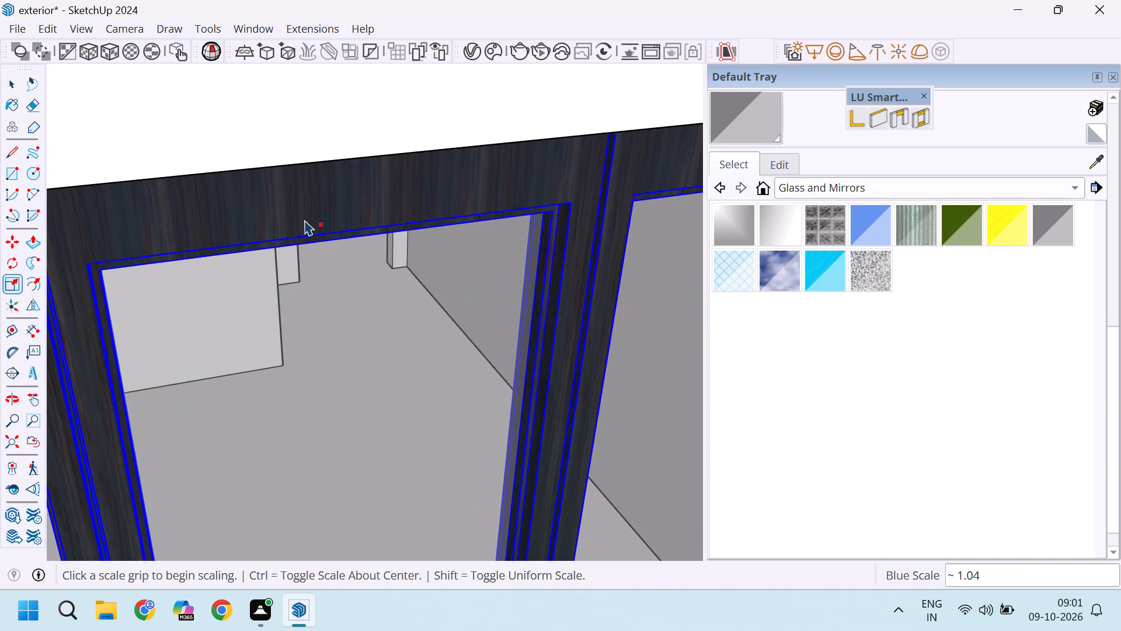
{"action": "scroll", "coordinate": [305, 220], "scroll_direction": "down", "scroll_amount": 20}
{"action": "scroll", "coordinate": [305, 220], "scroll_direction": "down", "scroll_amount": 13}
{"action": "key", "text": "space"}
{"action": "middle_click_drag", "start_coordinate": [371, 345], "coordinate": [320, 312]}
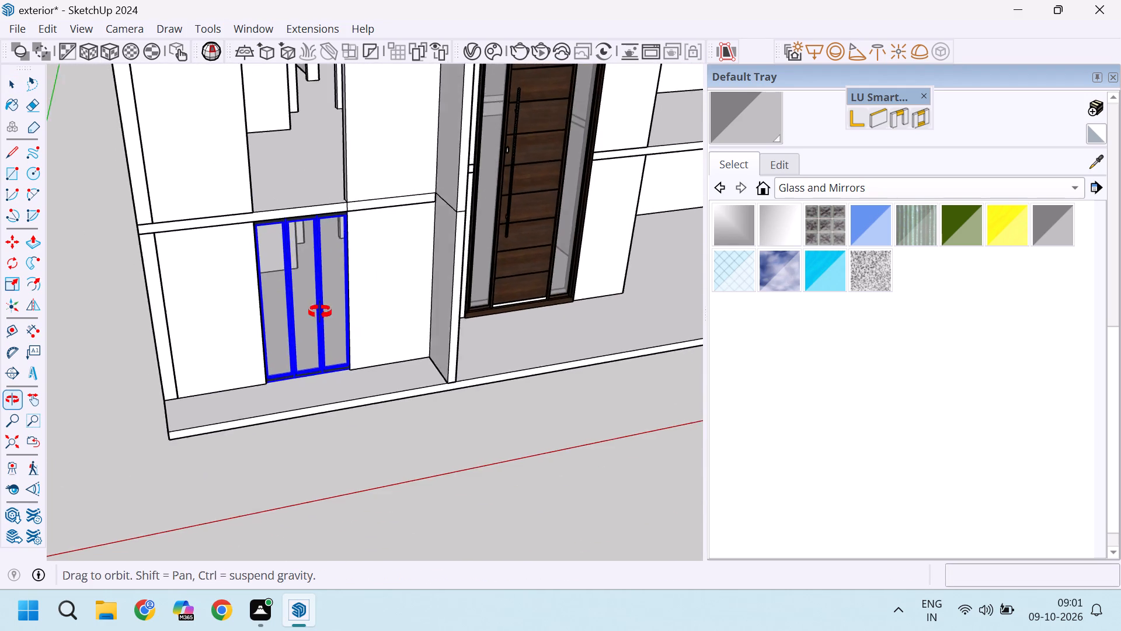
{"action": "middle_click_drag", "start_coordinate": [320, 312], "coordinate": [302, 260]}
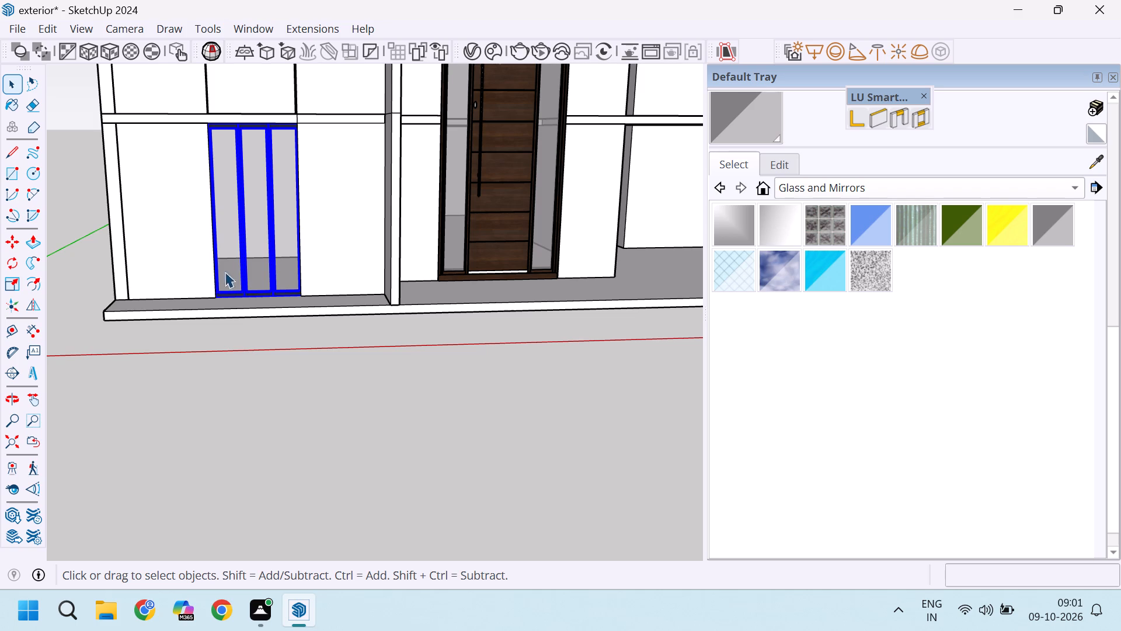
Copy the three-panel window from its bottom outer corner up to the bottom corner of the first-floor opening directly above.
{"action": "scroll", "coordinate": [248, 246], "scroll_direction": "up", "scroll_amount": 4}
{"action": "scroll", "coordinate": [279, 279], "scroll_direction": "down", "scroll_amount": 4}
{"action": "scroll", "coordinate": [252, 296], "scroll_direction": "up", "scroll_amount": 2}
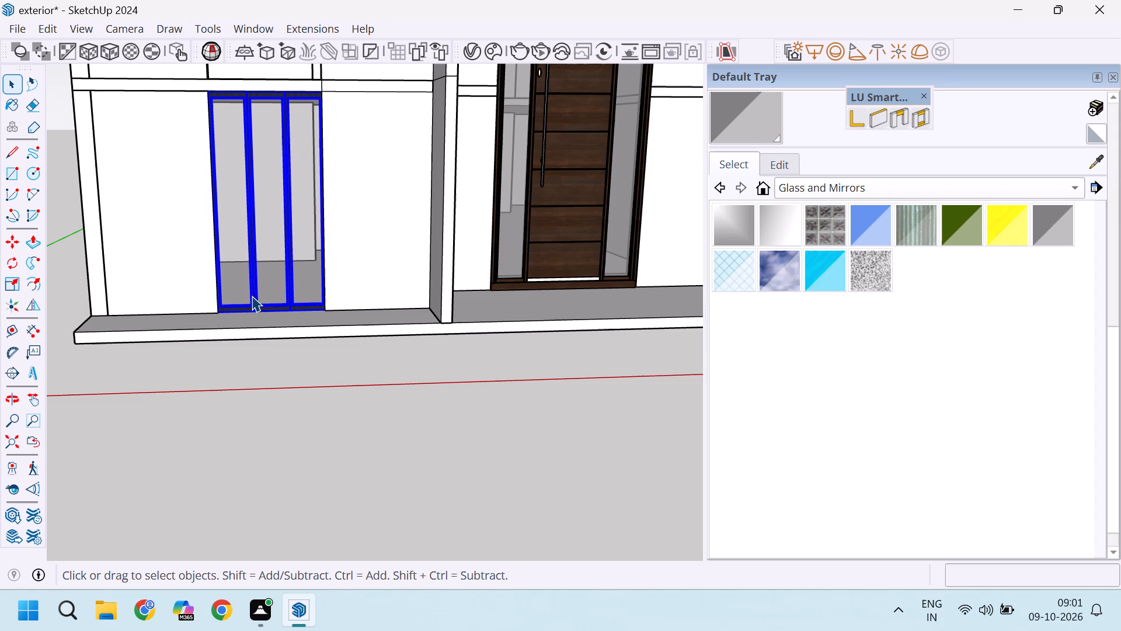
{"action": "scroll", "coordinate": [0, 145], "scroll_direction": "down", "scroll_amount": 4}
{"action": "scroll", "coordinate": [438, 231], "scroll_direction": "down", "scroll_amount": 4}
{"action": "scroll", "coordinate": [297, 256], "scroll_direction": "up", "scroll_amount": 8}
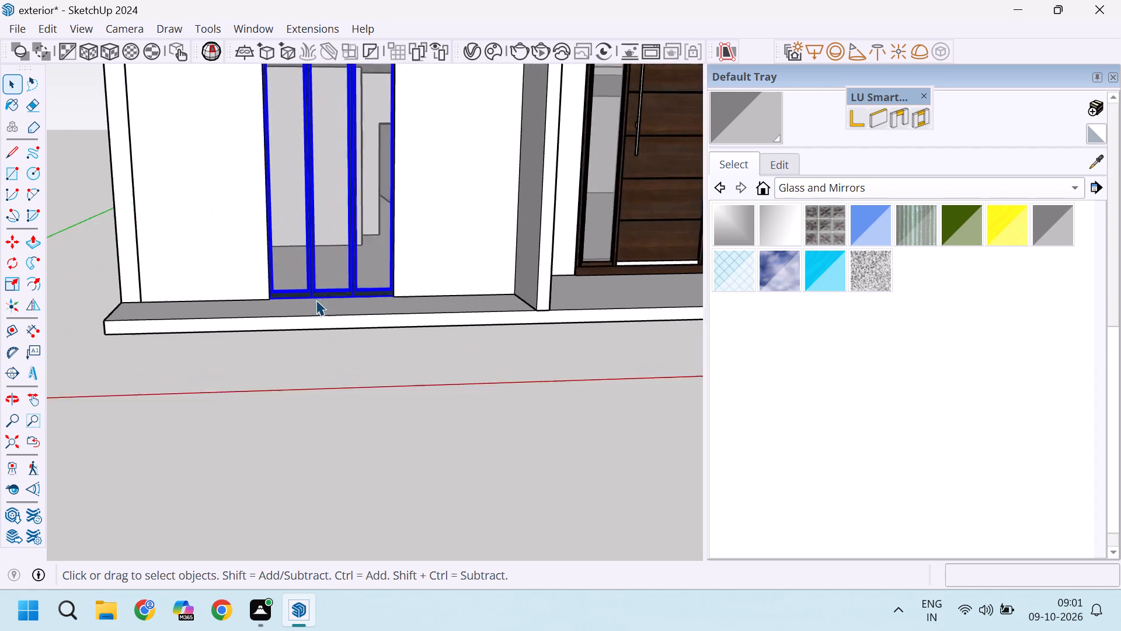
{"action": "scroll", "coordinate": [316, 300], "scroll_direction": "up", "scroll_amount": 3}
{"action": "middle_click_drag", "start_coordinate": [360, 289], "coordinate": [323, 306]}
{"action": "scroll", "coordinate": [204, 328], "scroll_direction": "up", "scroll_amount": 8}
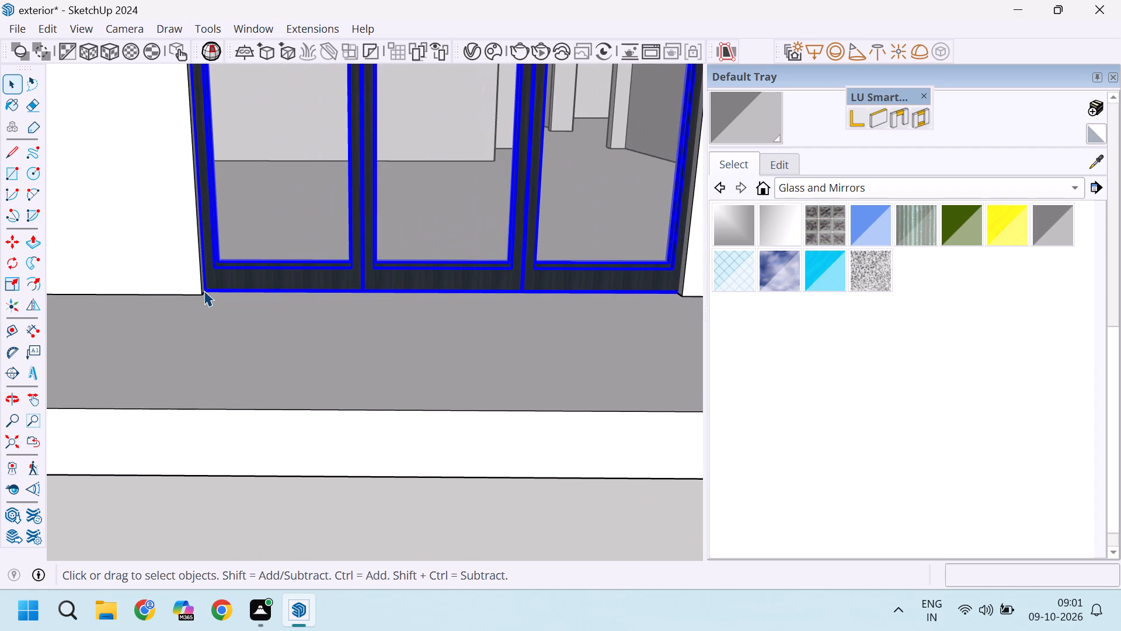
{"action": "scroll", "coordinate": [191, 282], "scroll_direction": "up", "scroll_amount": 5}
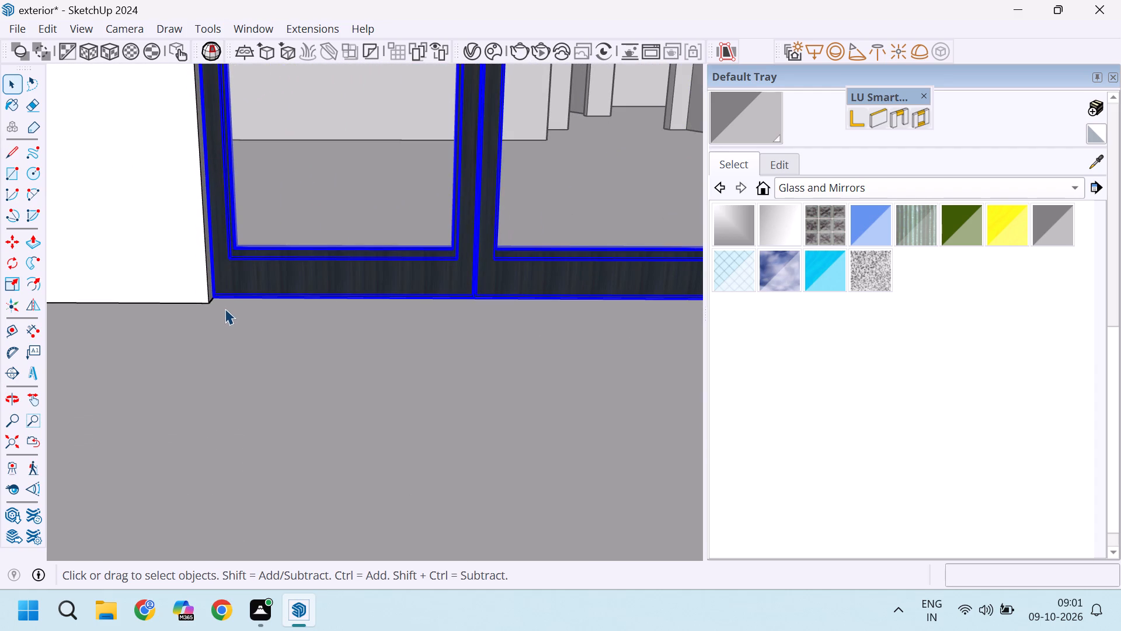
{"action": "key", "text": "m"}
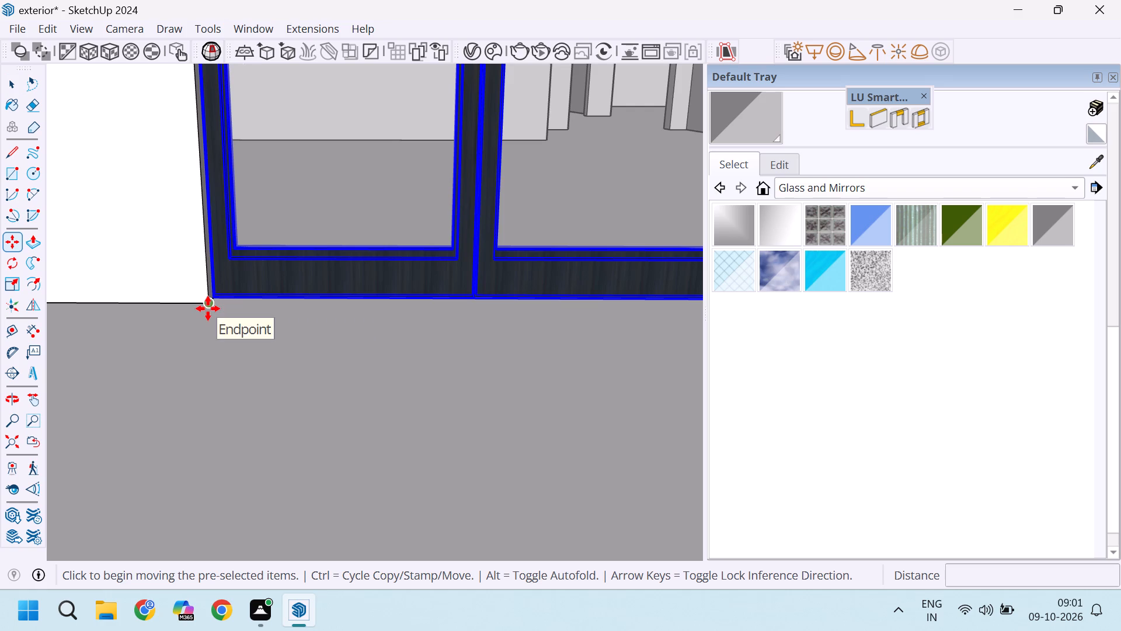
{"action": "left_click", "coordinate": [208, 308]}
{"action": "scroll", "coordinate": [224, 326], "scroll_direction": "down", "scroll_amount": 20}
{"action": "scroll", "coordinate": [224, 326], "scroll_direction": "down", "scroll_amount": 3}
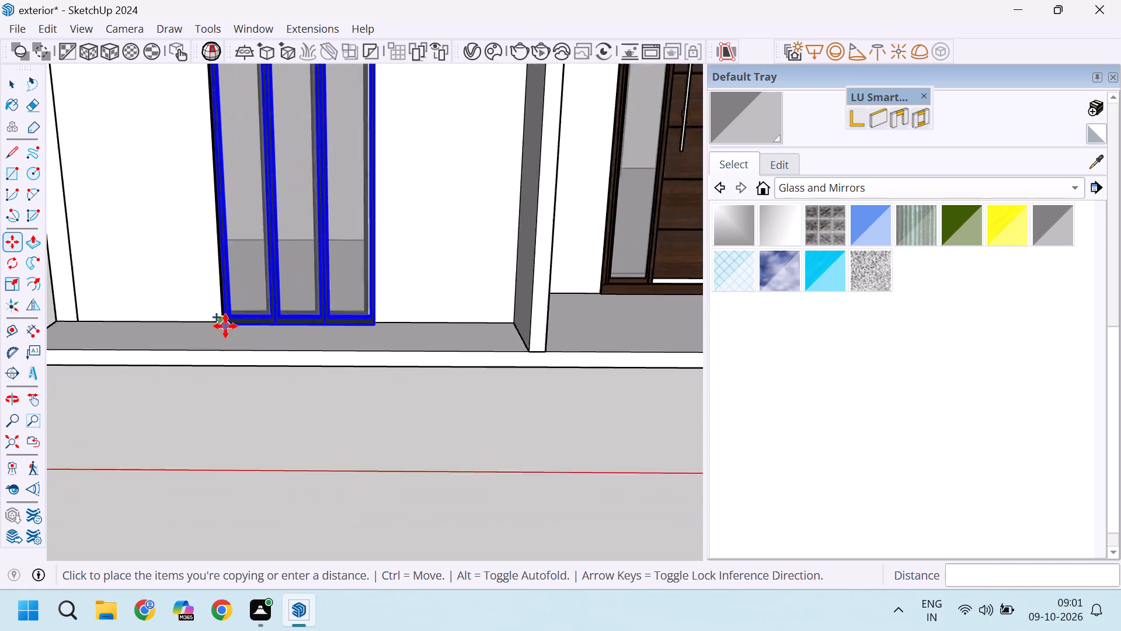
{"action": "scroll", "coordinate": [225, 326], "scroll_direction": "down", "scroll_amount": 9}
{"action": "scroll", "coordinate": [222, 231], "scroll_direction": "up", "scroll_amount": 20}
{"action": "scroll", "coordinate": [222, 231], "scroll_direction": "up", "scroll_amount": 8}
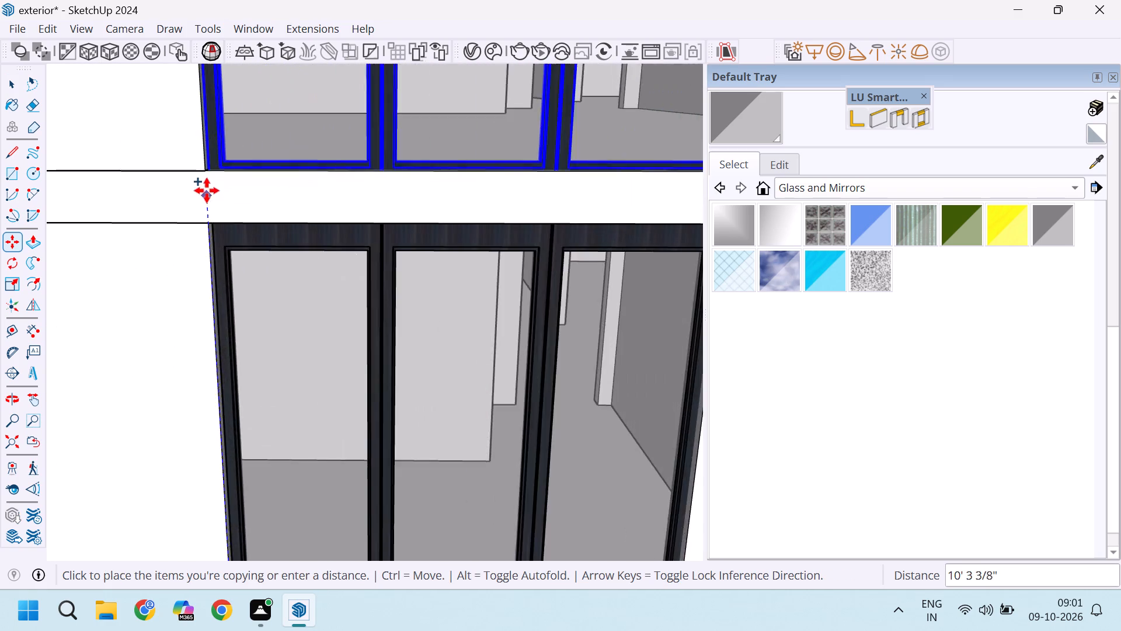
{"action": "scroll", "coordinate": [207, 190], "scroll_direction": "up", "scroll_amount": 4}
{"action": "left_click", "coordinate": [204, 161]}
{"action": "key", "text": "space"}
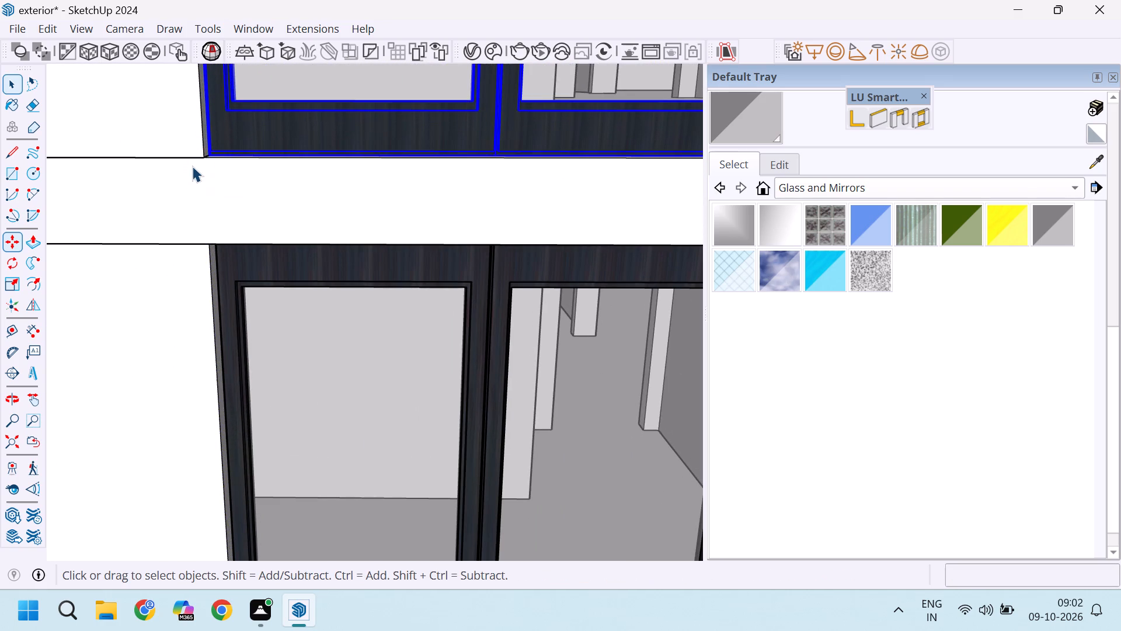
{"action": "scroll", "coordinate": [190, 171], "scroll_direction": "down", "scroll_amount": 20}
{"action": "scroll", "coordinate": [190, 171], "scroll_direction": "down", "scroll_amount": 14}
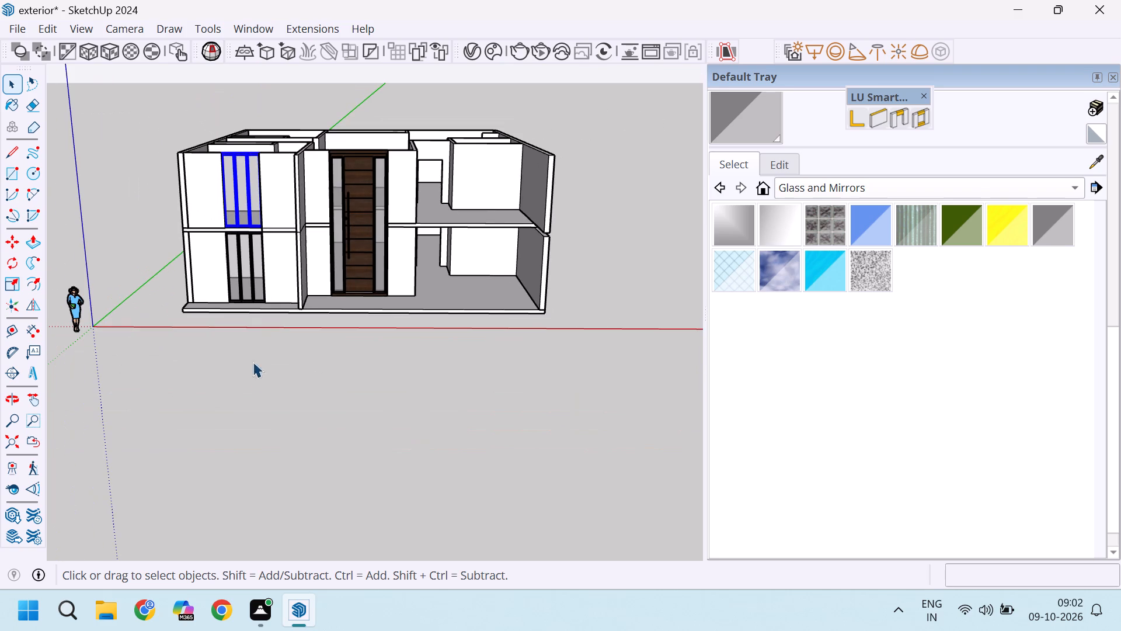
{"action": "left_click", "coordinate": [258, 384]}
Copy the intermediate floor slab by its front outer corner up to the top of the first-floor walls as the roof slab.
{"action": "scroll", "coordinate": [188, 223], "scroll_direction": "up", "scroll_amount": 3}
{"action": "middle_click_drag", "start_coordinate": [179, 225], "coordinate": [262, 233]}
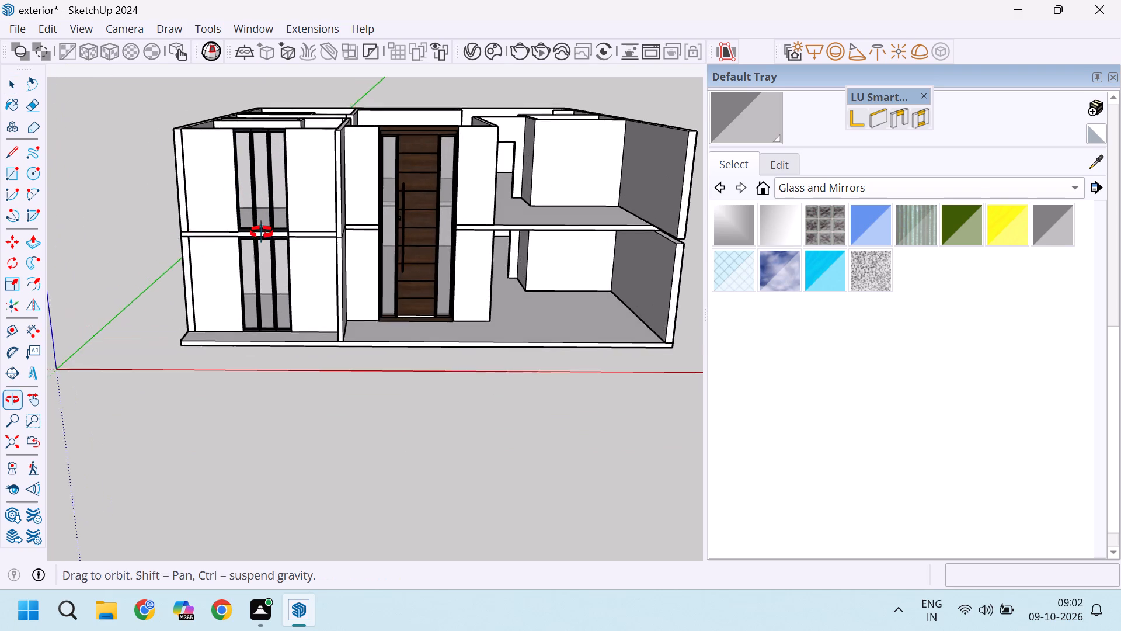
{"action": "middle_click_drag", "start_coordinate": [262, 233], "coordinate": [304, 227]}
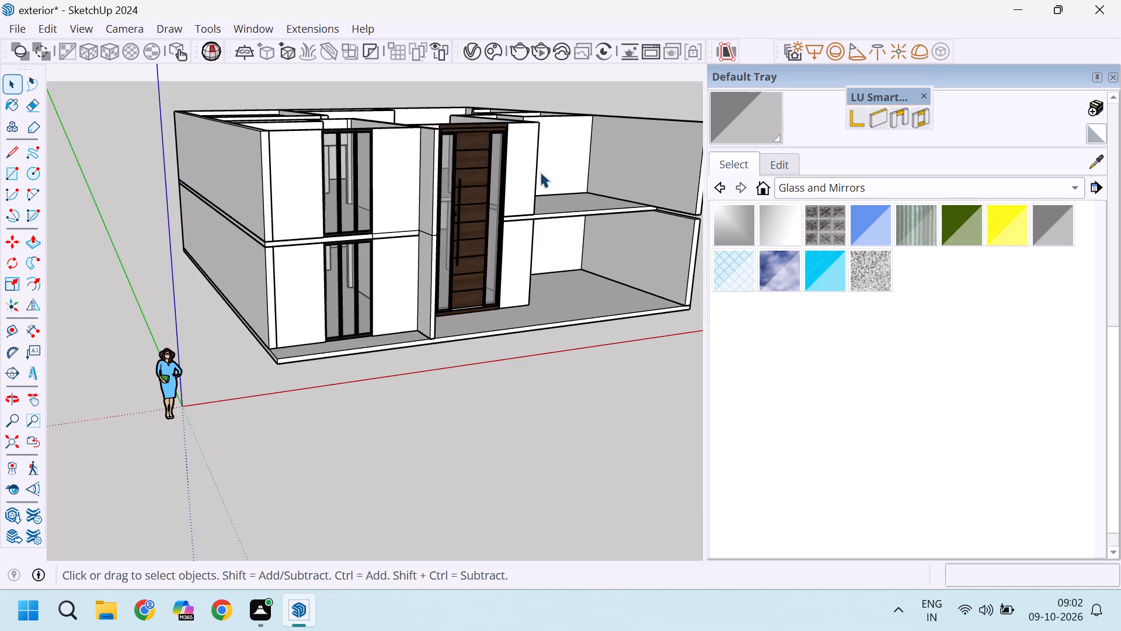
{"action": "scroll", "coordinate": [543, 173], "scroll_direction": "up", "scroll_amount": 4}
{"action": "left_click", "coordinate": [575, 232]}
{"action": "scroll", "coordinate": [436, 255], "scroll_direction": "down", "scroll_amount": 8}
{"action": "scroll", "coordinate": [248, 261], "scroll_direction": "up", "scroll_amount": 5}
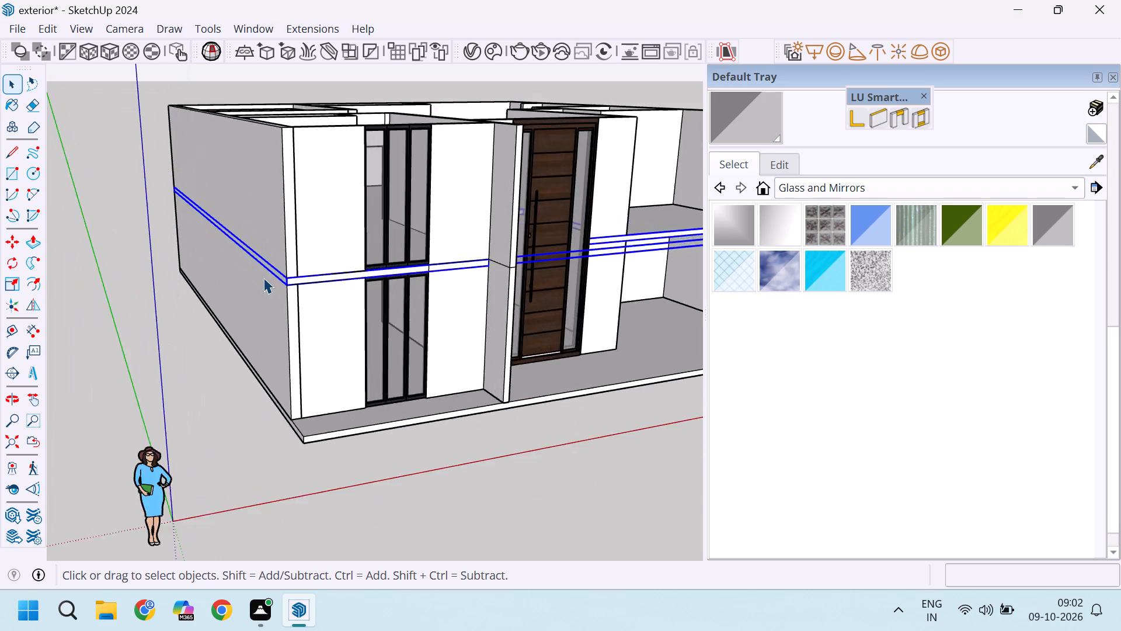
{"action": "scroll", "coordinate": [263, 278], "scroll_direction": "up", "scroll_amount": 3}
{"action": "key", "text": "m"}
{"action": "scroll", "coordinate": [287, 289], "scroll_direction": "up", "scroll_amount": 5}
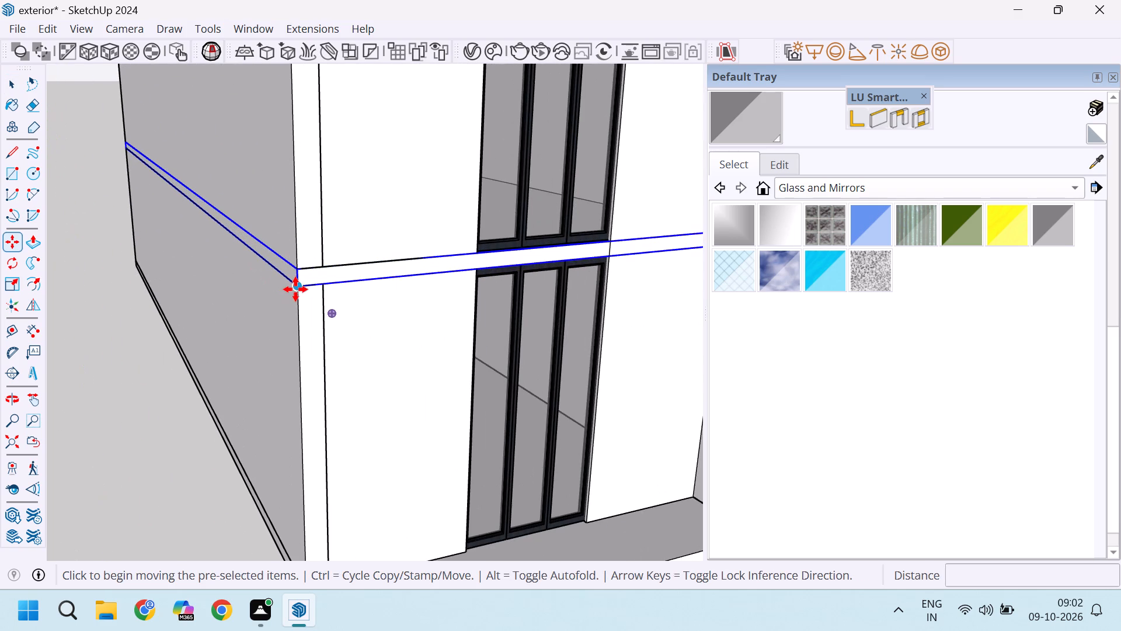
{"action": "left_click", "coordinate": [301, 290]}
{"action": "scroll", "coordinate": [295, 281], "scroll_direction": "down", "scroll_amount": 7}
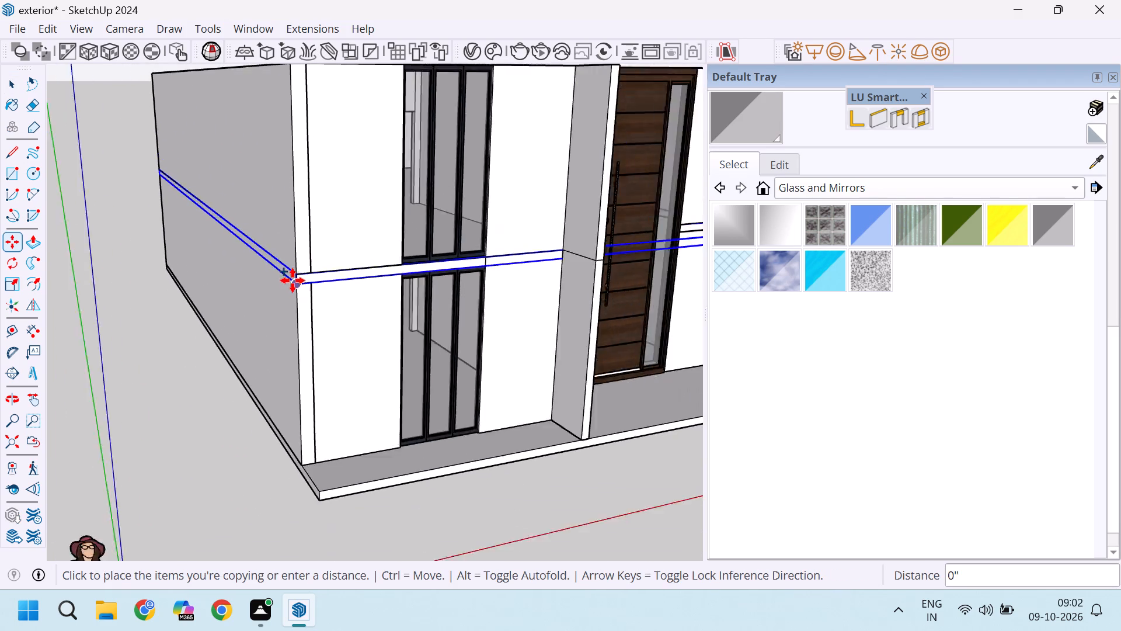
{"action": "scroll", "coordinate": [293, 280], "scroll_direction": "down", "scroll_amount": 4}
{"action": "scroll", "coordinate": [288, 183], "scroll_direction": "up", "scroll_amount": 6}
{"action": "left_click", "coordinate": [295, 114]}
{"action": "scroll", "coordinate": [264, 212], "scroll_direction": "down", "scroll_amount": 11}
{"action": "scroll", "coordinate": [644, 179], "scroll_direction": "up", "scroll_amount": 5}
{"action": "key", "text": "space"}
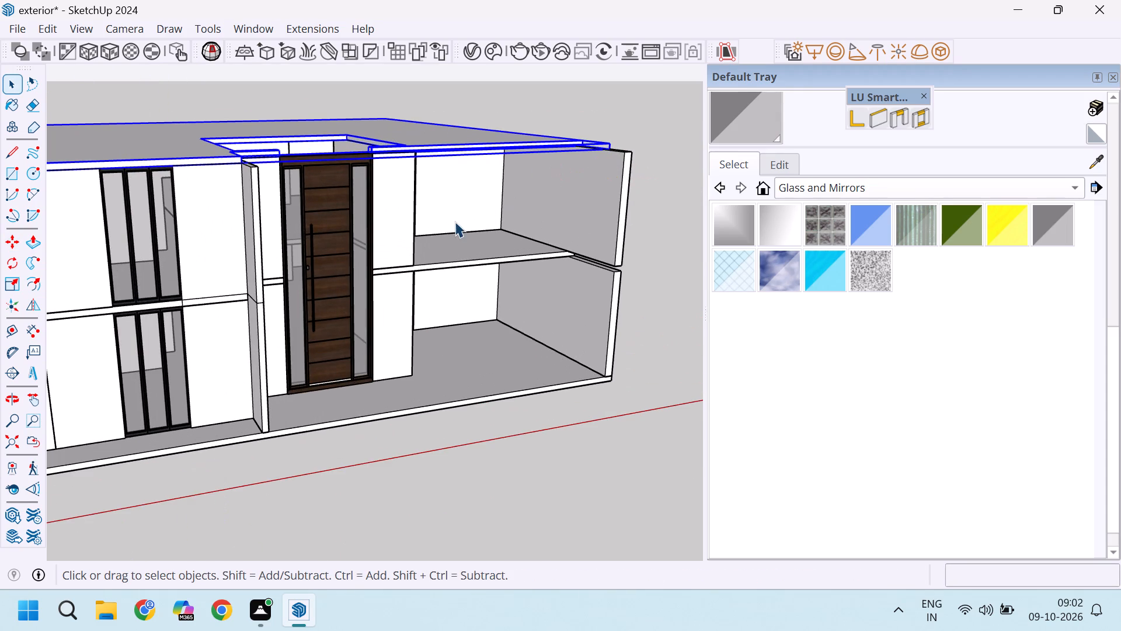
Open the roof slab for editing and push the rear face of its central opening 15' forward to the entrance door.
{"action": "scroll", "coordinate": [455, 221], "scroll_direction": "down", "scroll_amount": 5}
{"action": "middle_click_drag", "start_coordinate": [451, 193], "coordinate": [391, 273]}
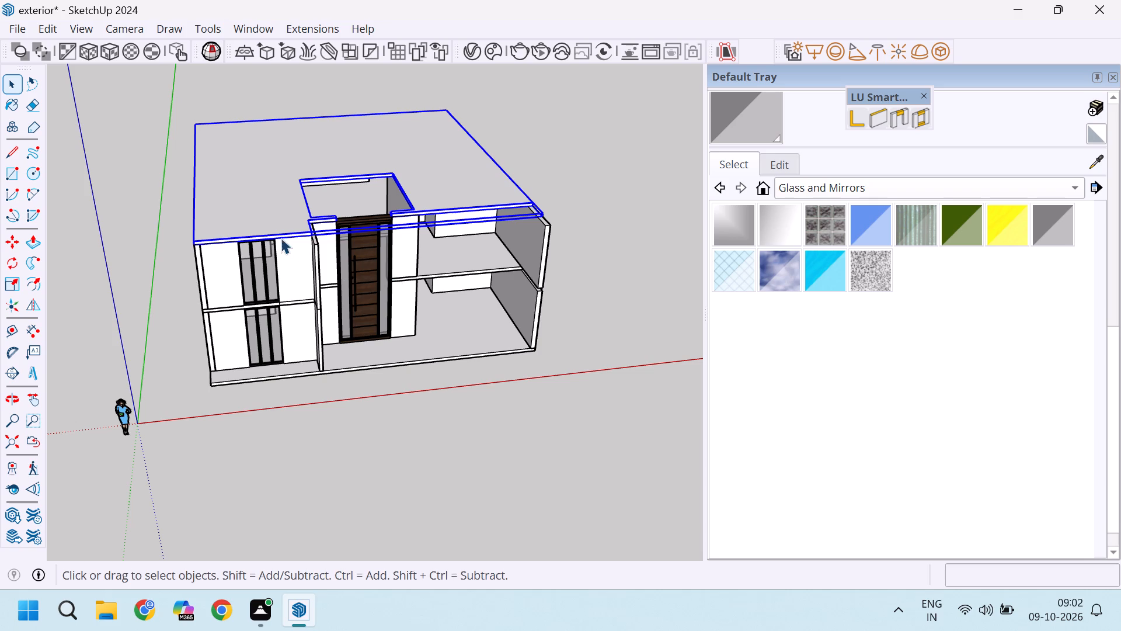
{"action": "scroll", "coordinate": [289, 224], "scroll_direction": "down", "scroll_amount": 3}
{"action": "scroll", "coordinate": [302, 214], "scroll_direction": "up", "scroll_amount": 4}
{"action": "scroll", "coordinate": [420, 171], "scroll_direction": "up", "scroll_amount": 2}
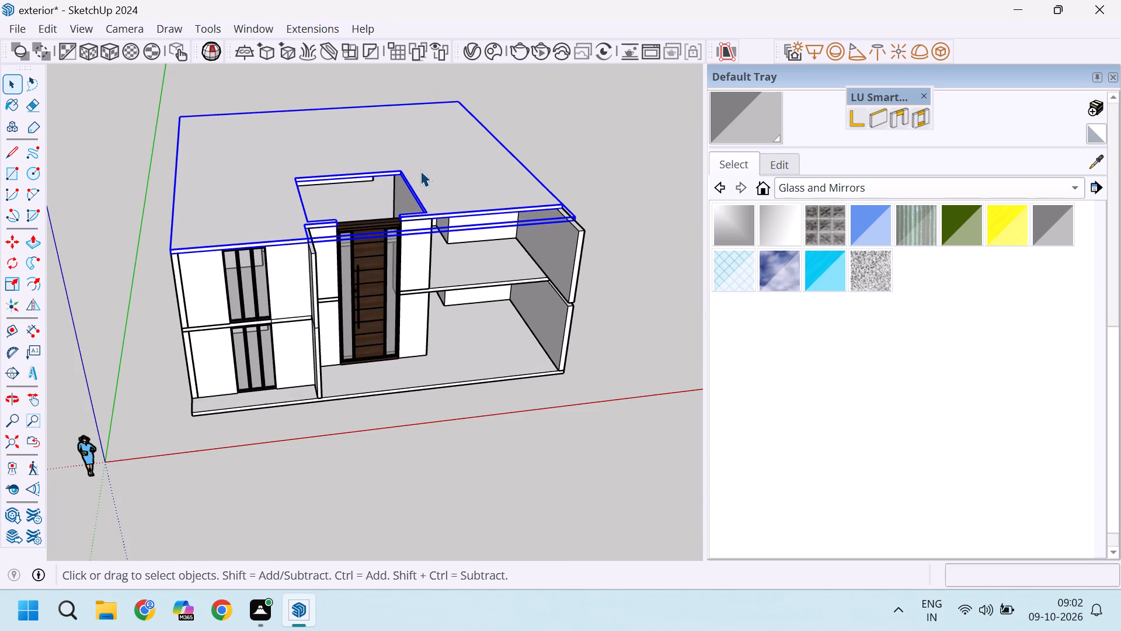
{"action": "scroll", "coordinate": [420, 171], "scroll_direction": "up", "scroll_amount": 2}
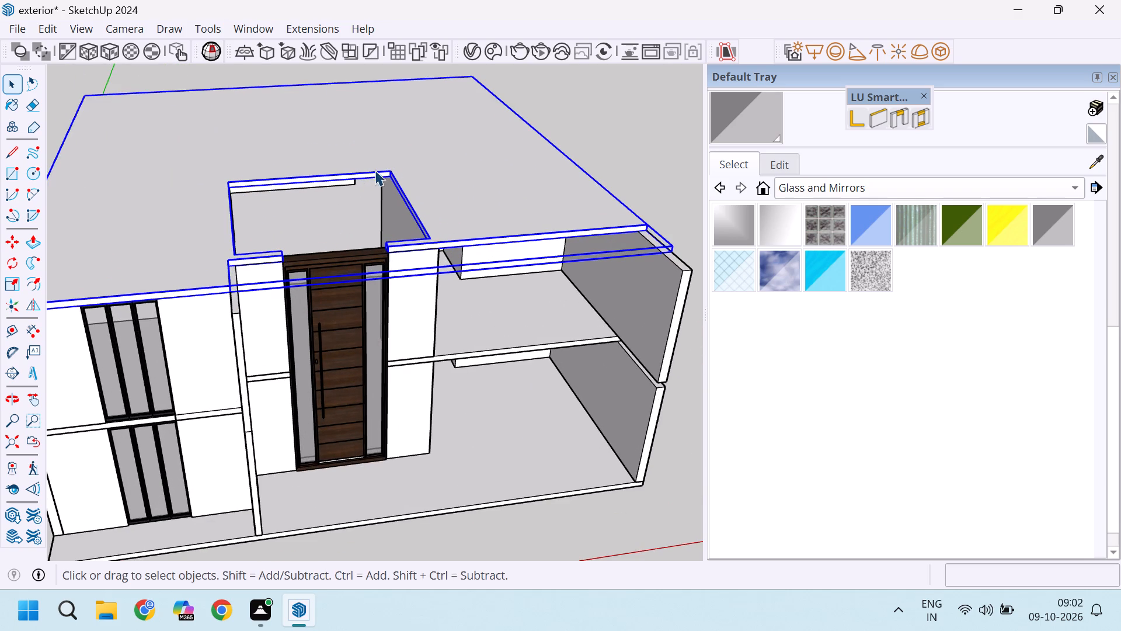
{"action": "double_click", "coordinate": [381, 165]}
{"action": "scroll", "coordinate": [374, 174], "scroll_direction": "up", "scroll_amount": 4}
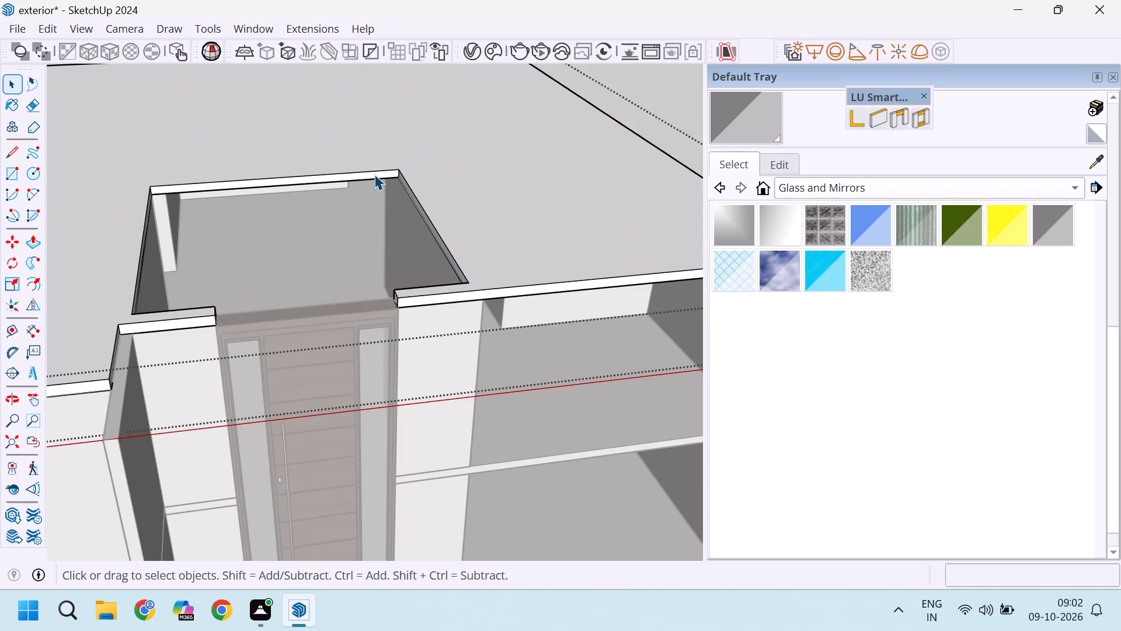
{"action": "key", "text": "p"}
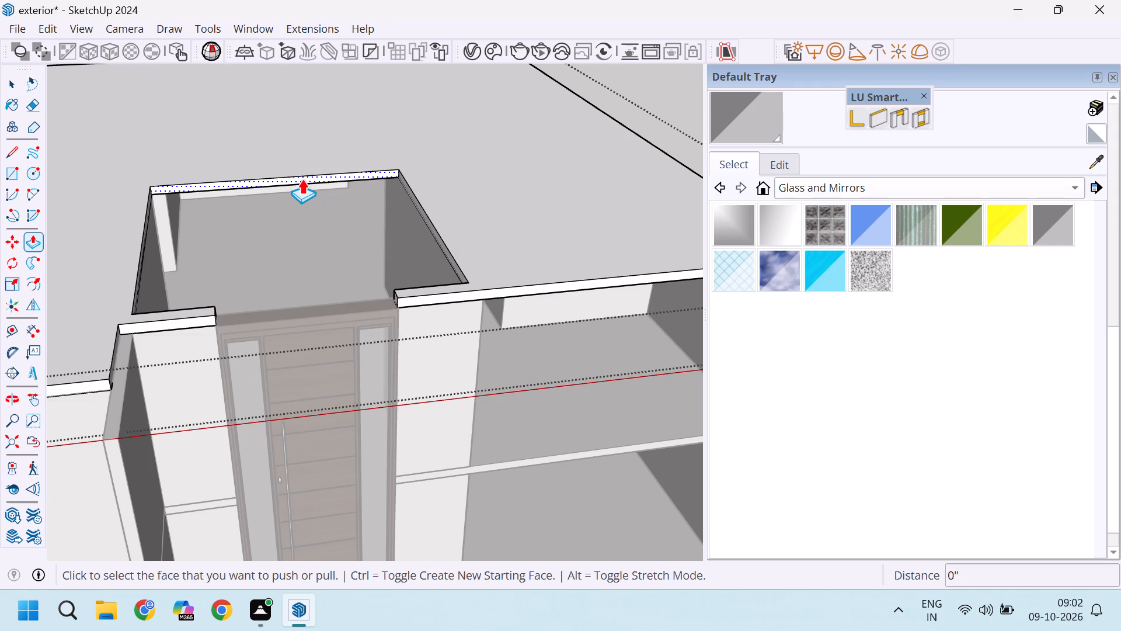
{"action": "left_click", "coordinate": [302, 179]}
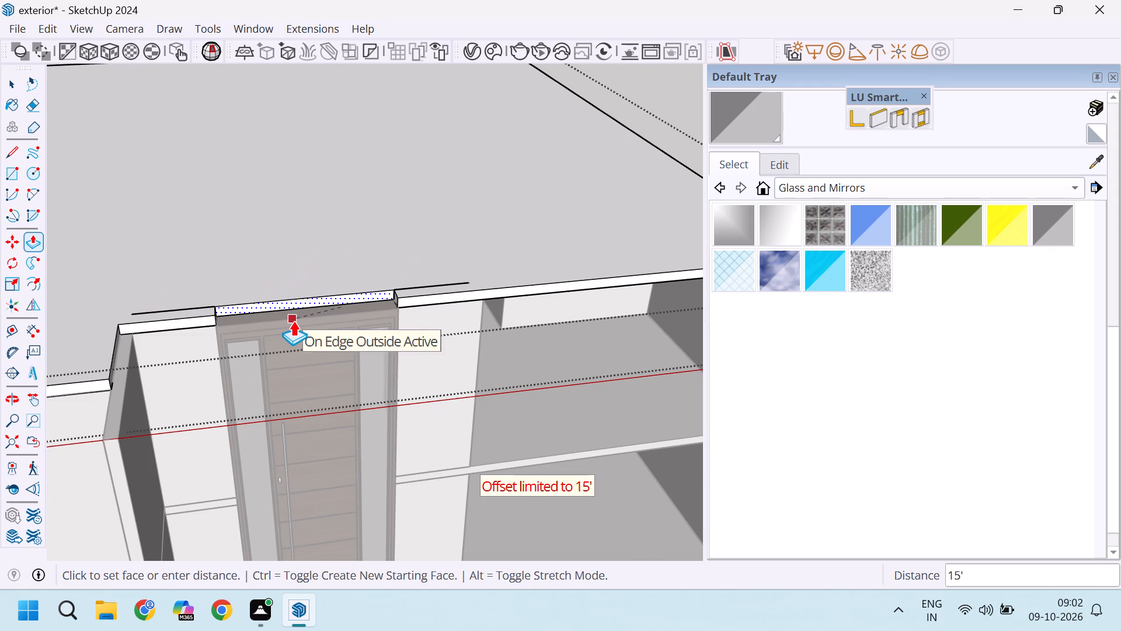
{"action": "left_click", "coordinate": [292, 320]}
{"action": "scroll", "coordinate": [263, 310], "scroll_direction": "up", "scroll_amount": 4}
{"action": "left_click", "coordinate": [283, 302]}
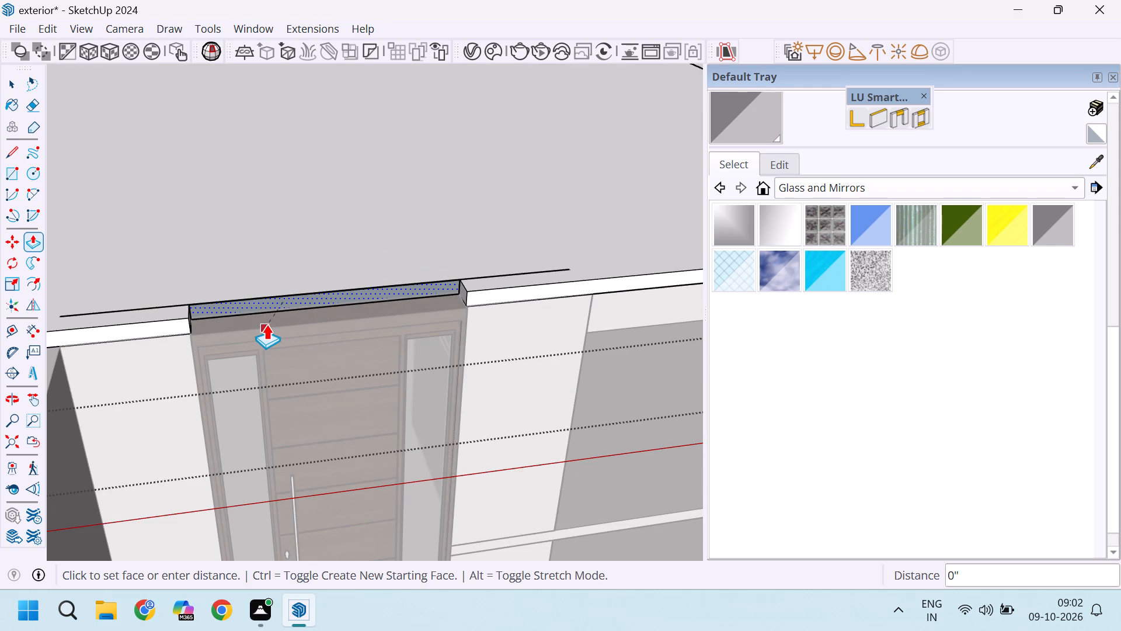
{"action": "key", "text": "Escape"}
Pull the side face of the remaining recess above the door 8' across to close the roof slab's opening.
{"action": "scroll", "coordinate": [559, 268], "scroll_direction": "down", "scroll_amount": 2}
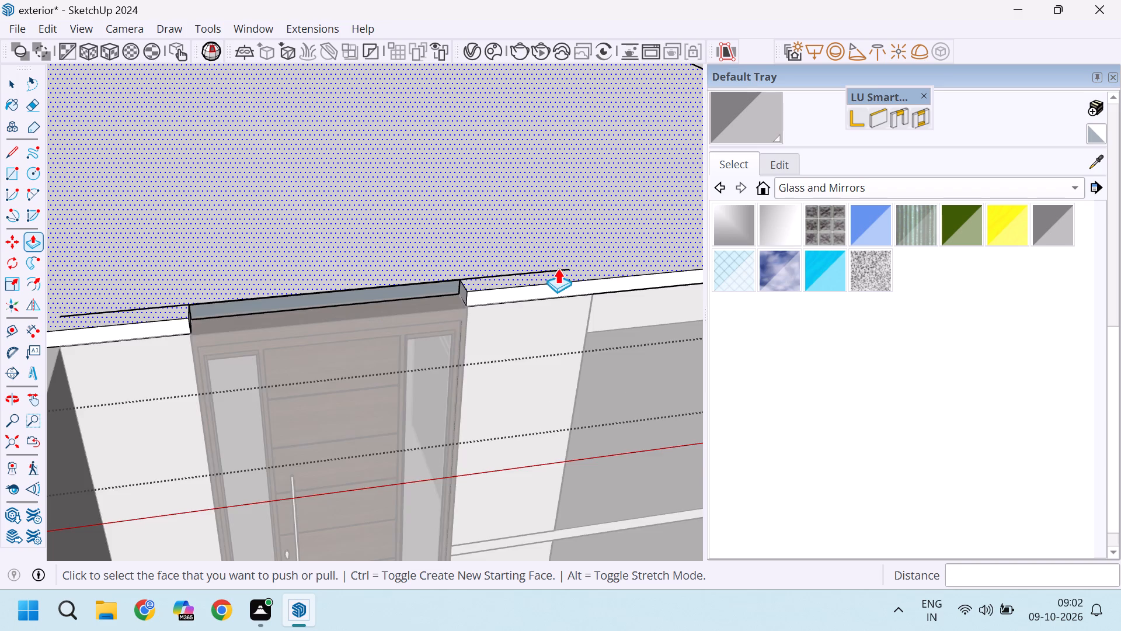
{"action": "scroll", "coordinate": [558, 268], "scroll_direction": "down", "scroll_amount": 1}
{"action": "scroll", "coordinate": [475, 304], "scroll_direction": "up", "scroll_amount": 5}
{"action": "left_click", "coordinate": [487, 285]}
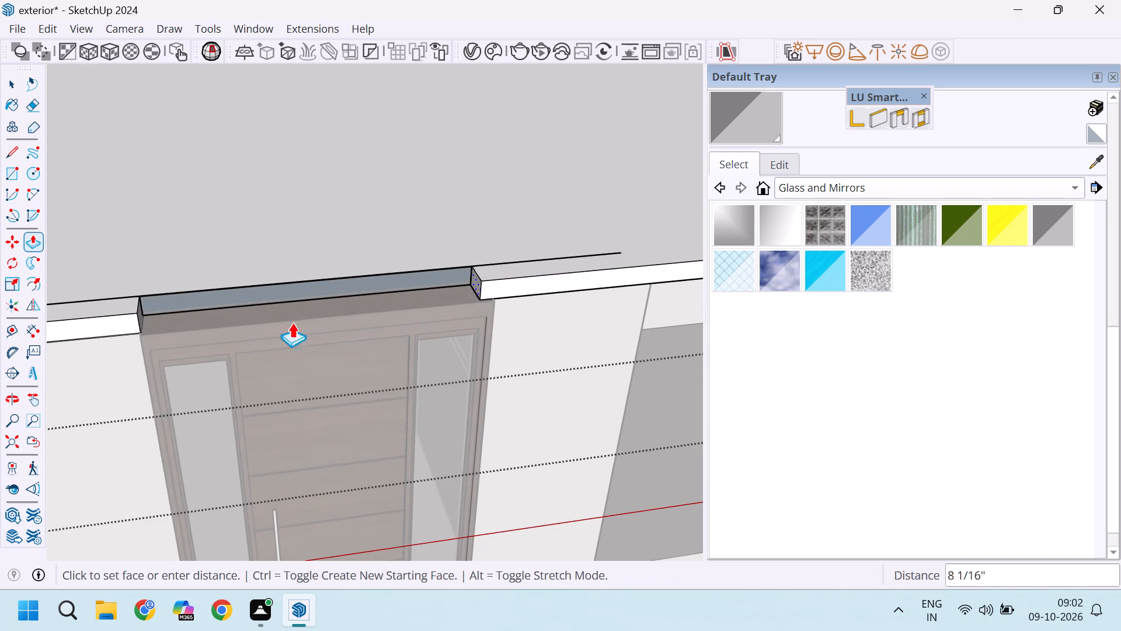
{"action": "left_click", "coordinate": [137, 320]}
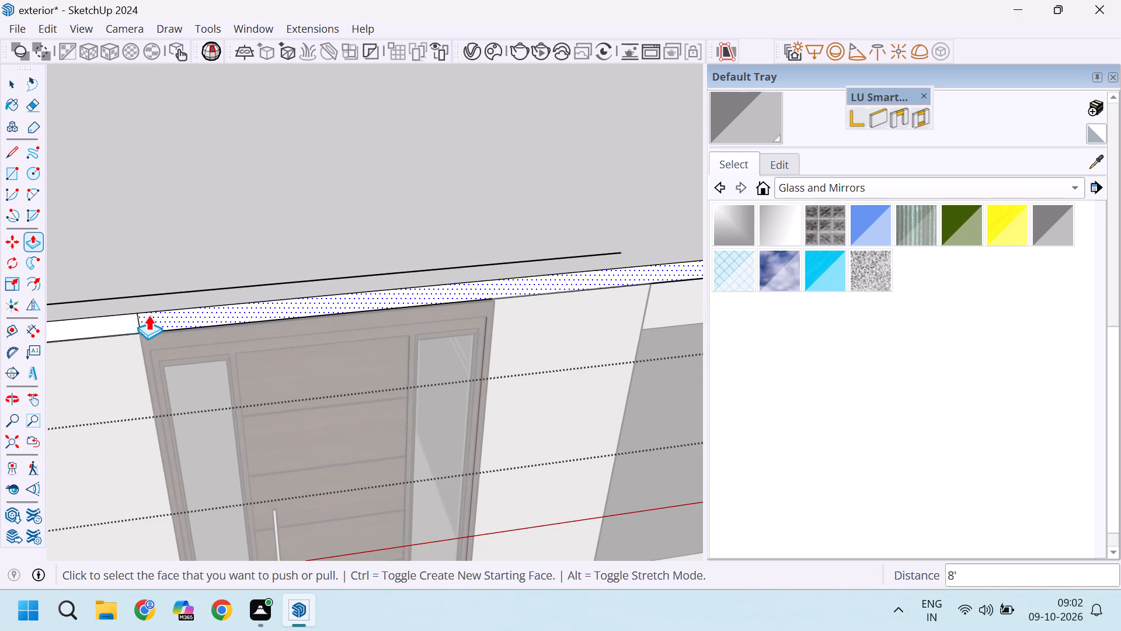
{"action": "scroll", "coordinate": [221, 271], "scroll_direction": "down", "scroll_amount": 5}
{"action": "scroll", "coordinate": [202, 292], "scroll_direction": "up", "scroll_amount": 5}
{"action": "scroll", "coordinate": [229, 286], "scroll_direction": "down", "scroll_amount": 8}
{"action": "key", "text": "space"}
Erase the leftover edges on the roof slab's top and front face above the door and leave the slab's editing.
{"action": "scroll", "coordinate": [253, 276], "scroll_direction": "up", "scroll_amount": 4}
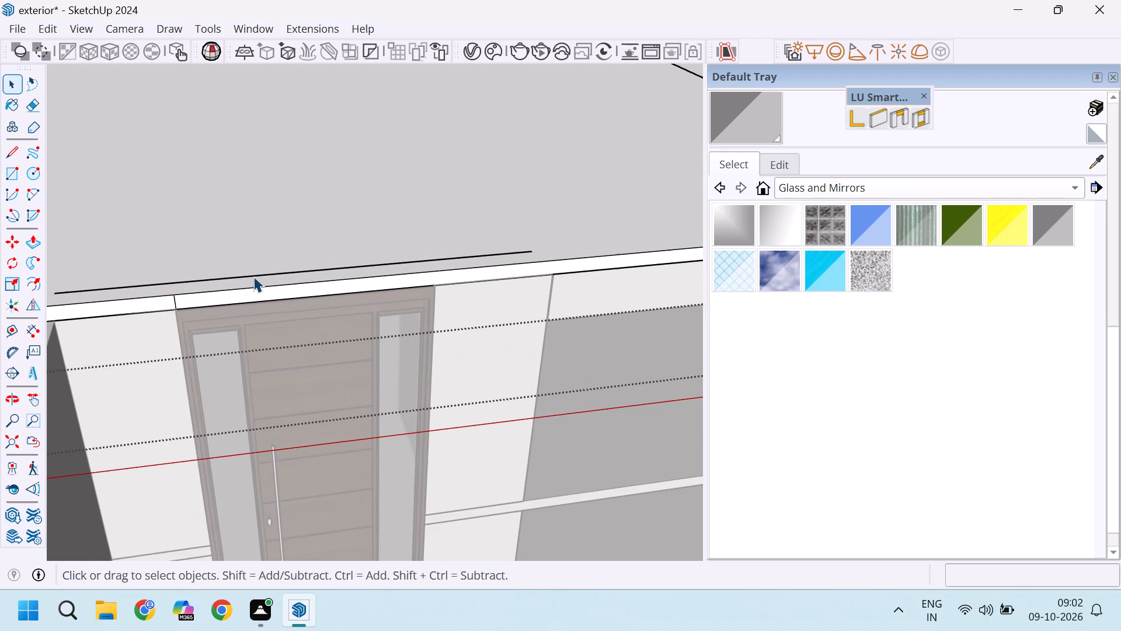
{"action": "key", "text": "e"}
{"action": "left_click_drag", "start_coordinate": [255, 261], "coordinate": [243, 276]}
{"action": "left_click", "coordinate": [173, 282]}
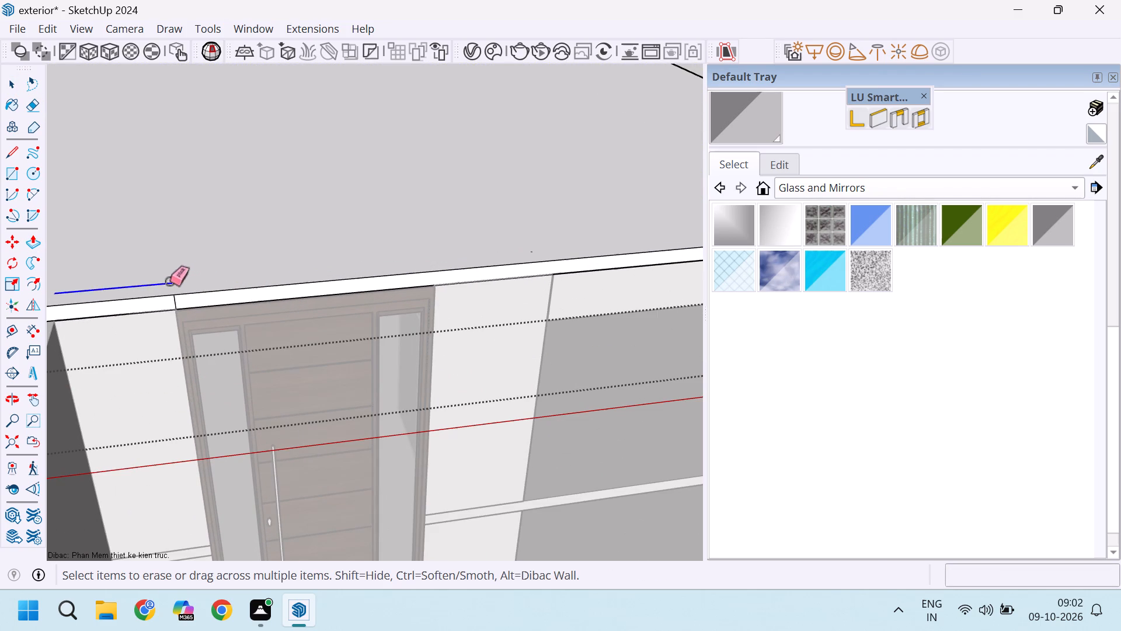
{"action": "scroll", "coordinate": [193, 265], "scroll_direction": "down", "scroll_amount": 3}
{"action": "scroll", "coordinate": [175, 290], "scroll_direction": "up", "scroll_amount": 4}
{"action": "left_click", "coordinate": [179, 294]}
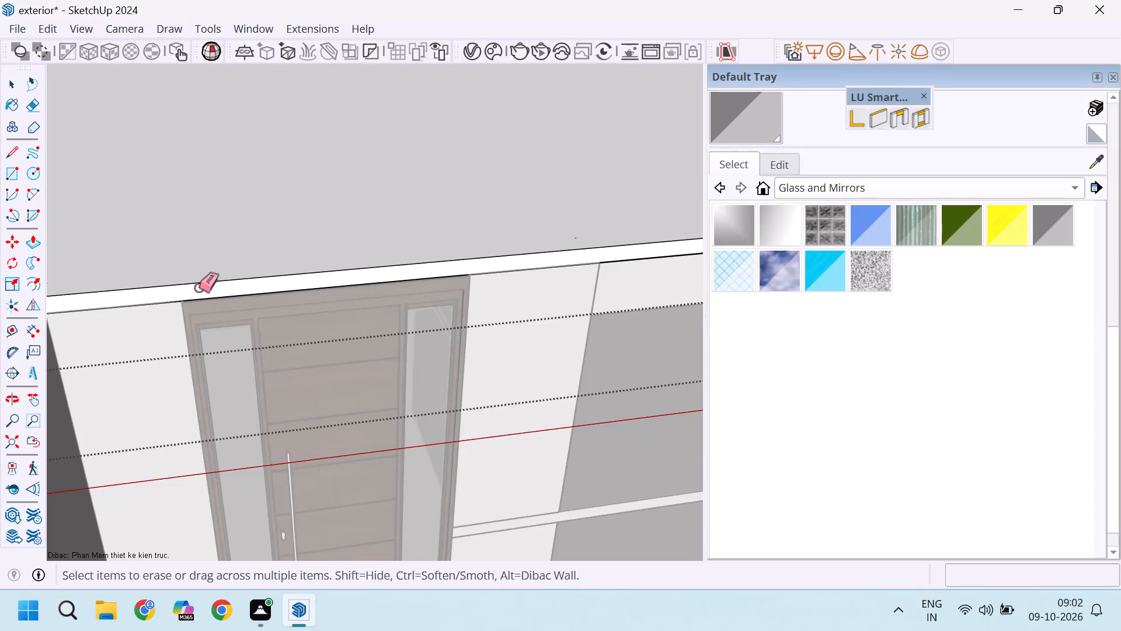
{"action": "scroll", "coordinate": [234, 254], "scroll_direction": "down", "scroll_amount": 12}
{"action": "key", "text": "space"}
{"action": "scroll", "coordinate": [275, 240], "scroll_direction": "down", "scroll_amount": 6}
{"action": "left_click", "coordinate": [579, 214]}
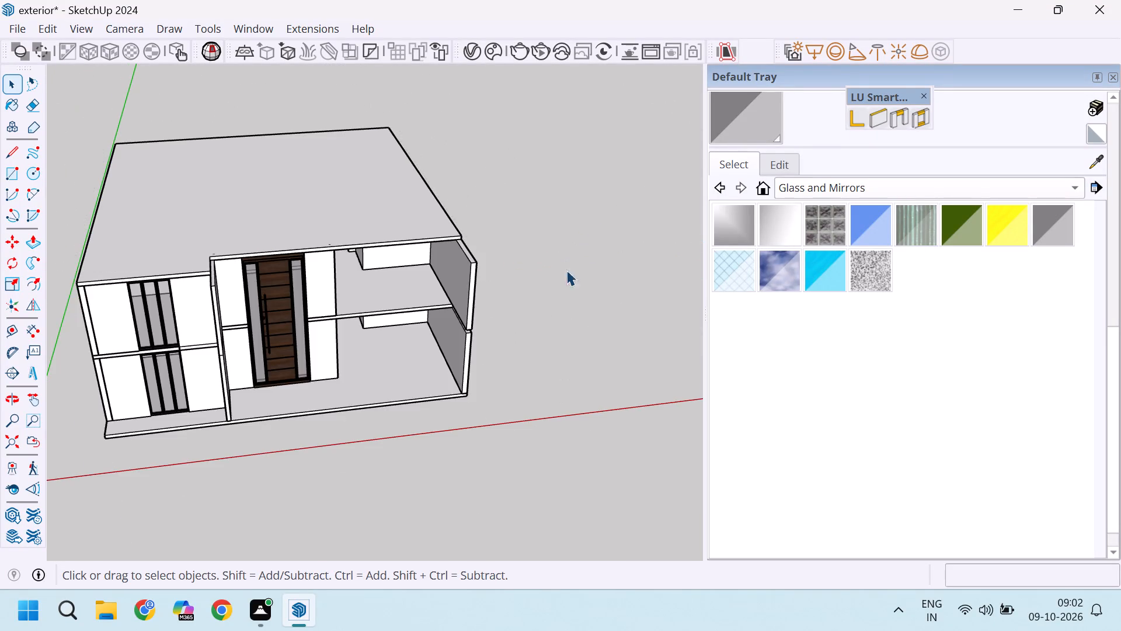
Examine the entrance door and the open two-storey bay beside it from closer angles.
{"action": "scroll", "coordinate": [443, 289], "scroll_direction": "up", "scroll_amount": 4}
{"action": "scroll", "coordinate": [263, 328], "scroll_direction": "up", "scroll_amount": 4}
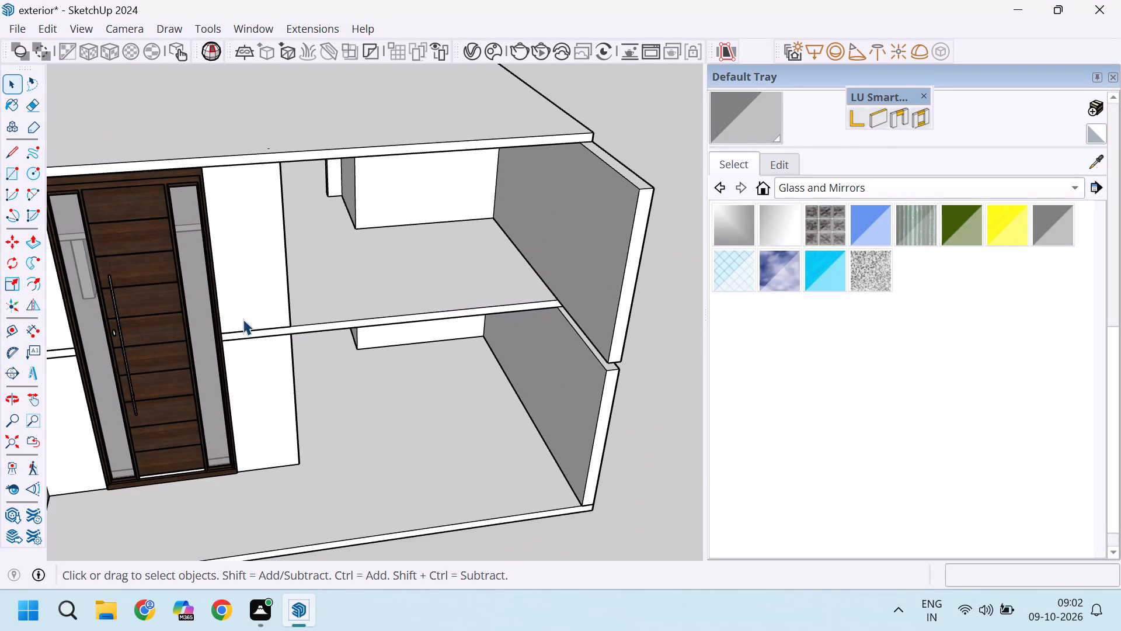
{"action": "scroll", "coordinate": [246, 325], "scroll_direction": "up", "scroll_amount": 5}
{"action": "scroll", "coordinate": [266, 348], "scroll_direction": "down", "scroll_amount": 5}
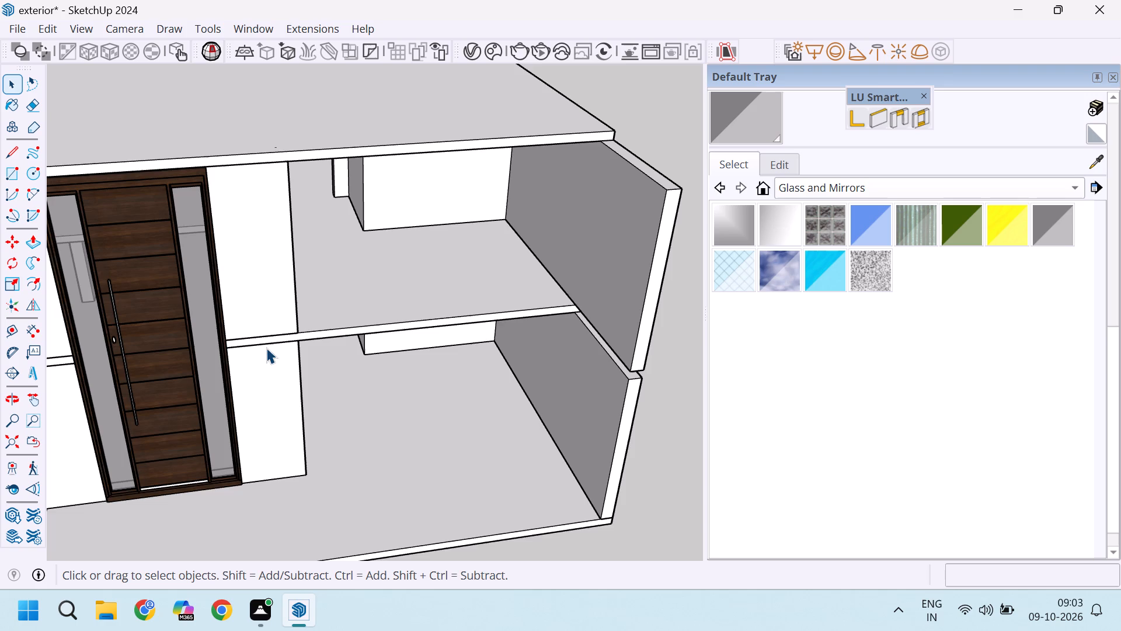
{"action": "scroll", "coordinate": [87, 293], "scroll_direction": "up", "scroll_amount": 9}
{"action": "middle_click_drag", "start_coordinate": [151, 314], "coordinate": [254, 253]}
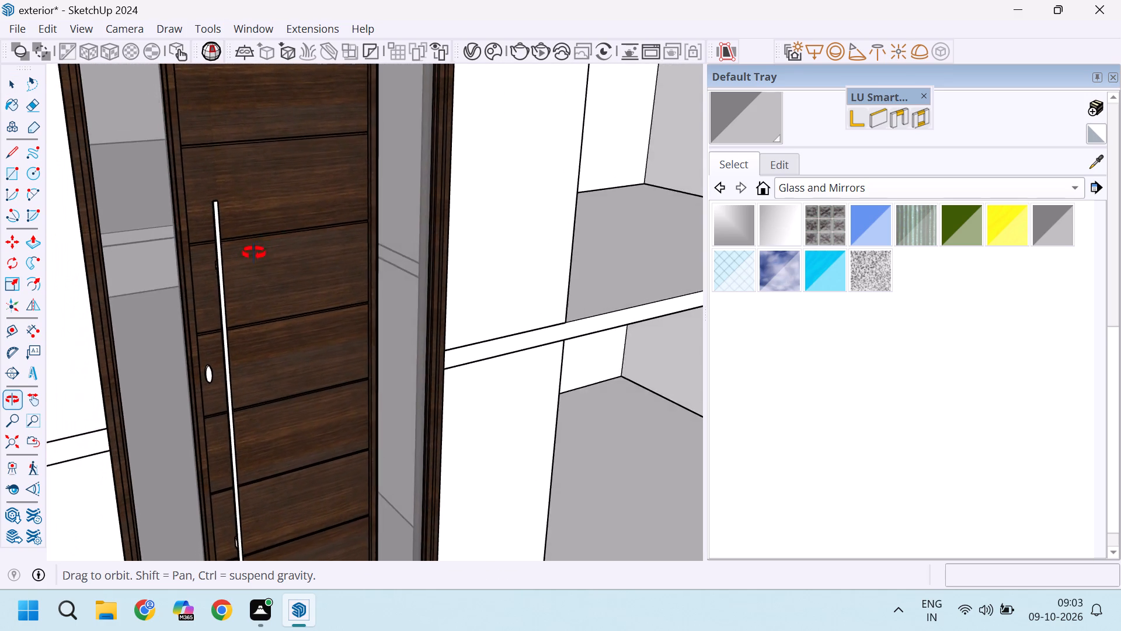
{"action": "middle_click_drag", "start_coordinate": [254, 253], "coordinate": [220, 252]}
{"action": "scroll", "coordinate": [220, 252], "scroll_direction": "down", "scroll_amount": 2}
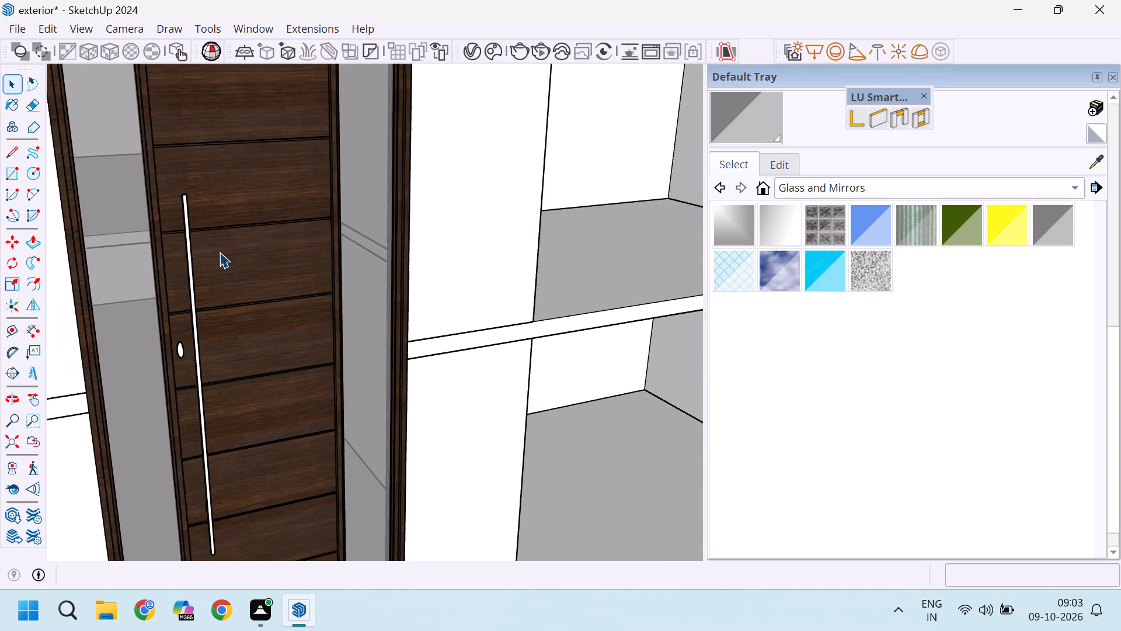
{"action": "scroll", "coordinate": [220, 252], "scroll_direction": "down", "scroll_amount": 10}
{"action": "scroll", "coordinate": [220, 252], "scroll_direction": "up", "scroll_amount": 2}
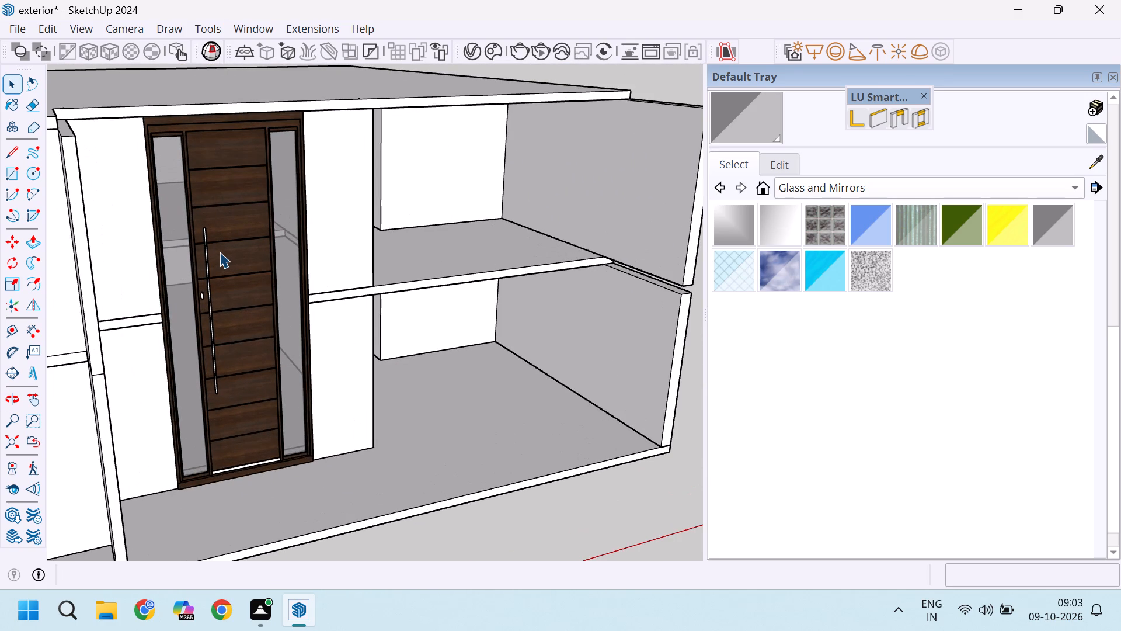
Open the intermediate floor slab for editing and draw a 6" dividing line across its front face at the entrance door frame's edge.
{"action": "scroll", "coordinate": [245, 274], "scroll_direction": "down", "scroll_amount": 9}
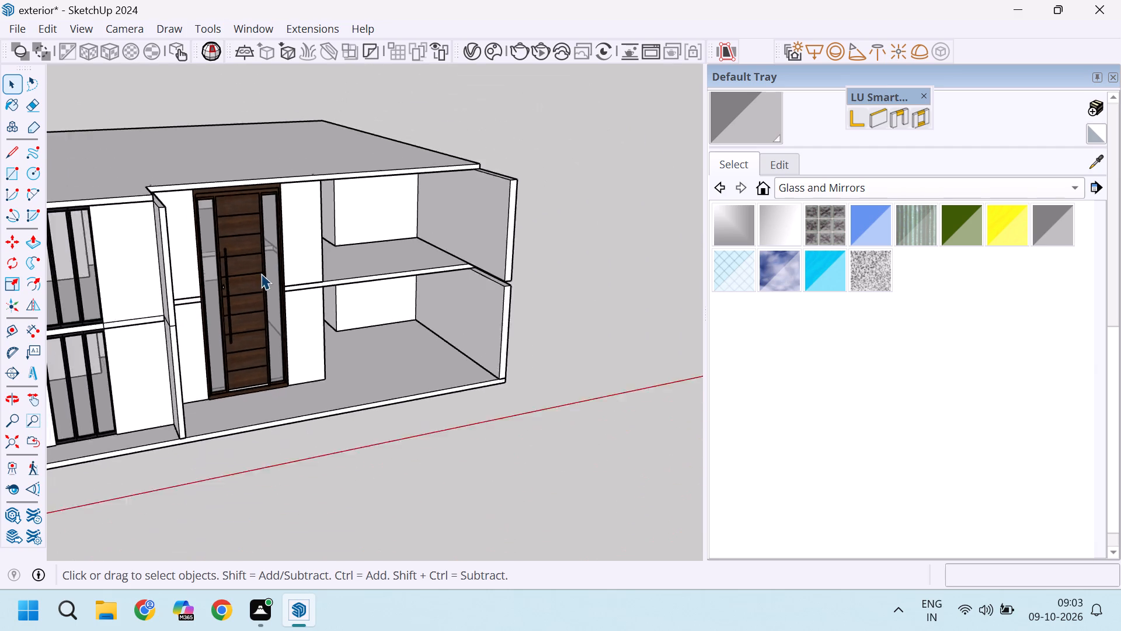
{"action": "scroll", "coordinate": [261, 273], "scroll_direction": "down", "scroll_amount": 2}
{"action": "scroll", "coordinate": [138, 321], "scroll_direction": "up", "scroll_amount": 7}
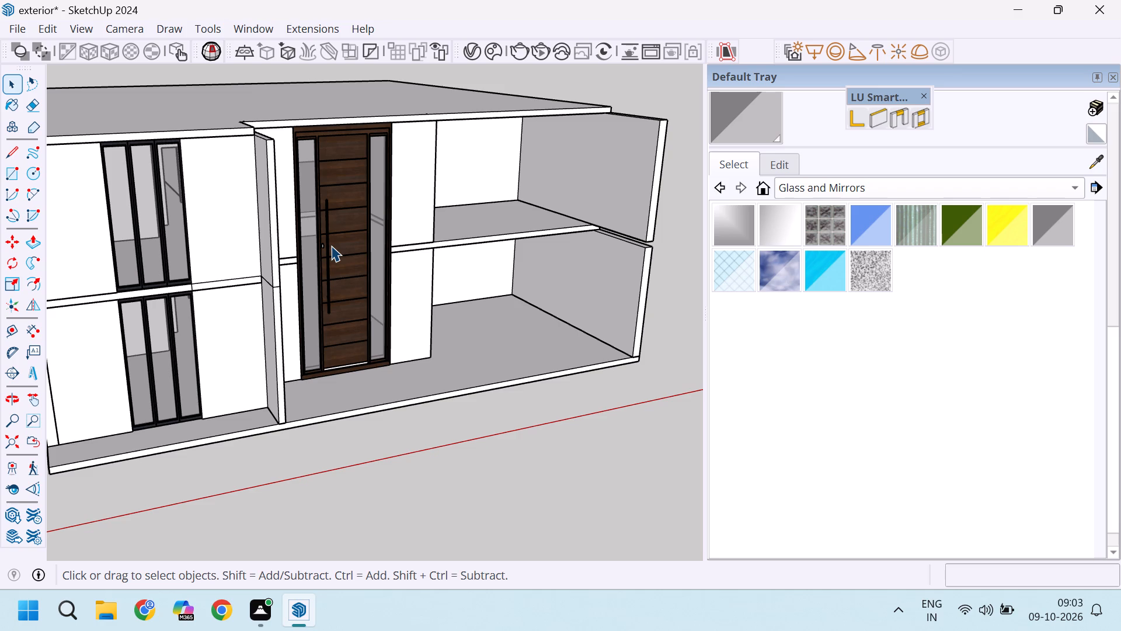
{"action": "scroll", "coordinate": [416, 219], "scroll_direction": "up", "scroll_amount": 11}
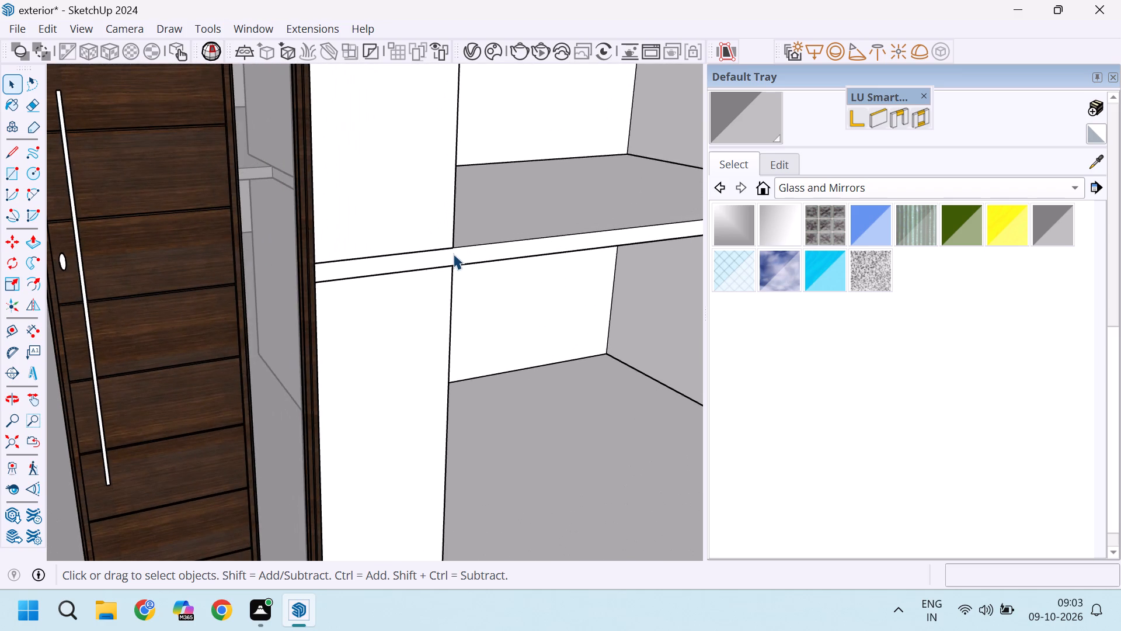
{"action": "double_click", "coordinate": [453, 254]}
{"action": "middle_click_drag", "start_coordinate": [392, 256], "coordinate": [333, 279]}
{"action": "scroll", "coordinate": [206, 303], "scroll_direction": "up", "scroll_amount": 9}
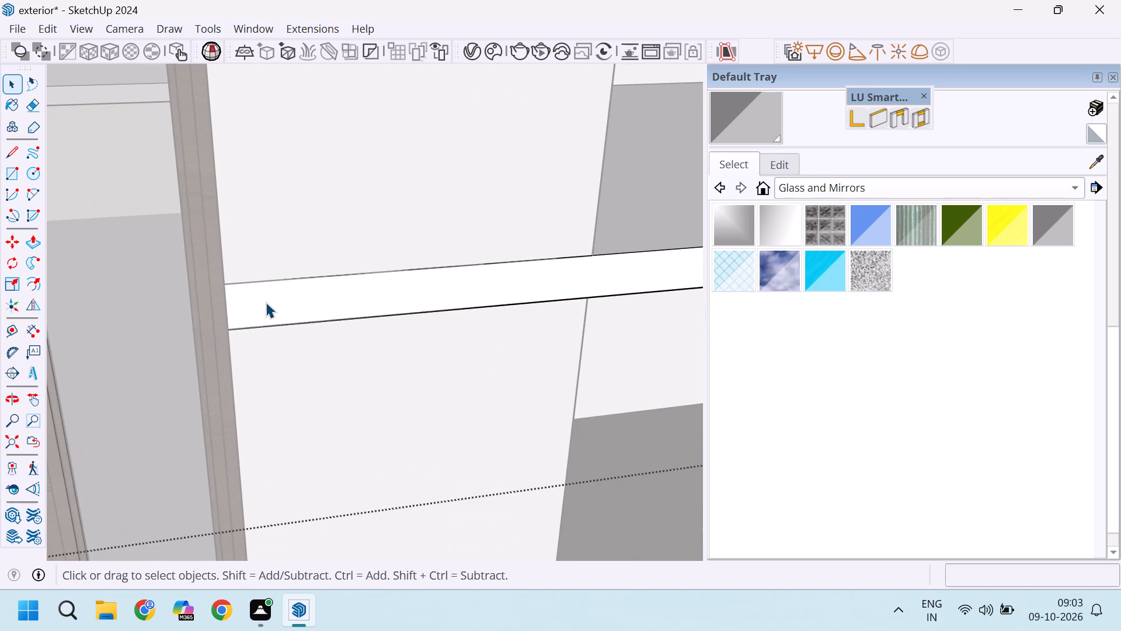
{"action": "key", "text": "l"}
{"action": "scroll", "coordinate": [225, 286], "scroll_direction": "down", "scroll_amount": 10}
{"action": "scroll", "coordinate": [225, 286], "scroll_direction": "up", "scroll_amount": 6}
{"action": "left_click", "coordinate": [231, 283]}
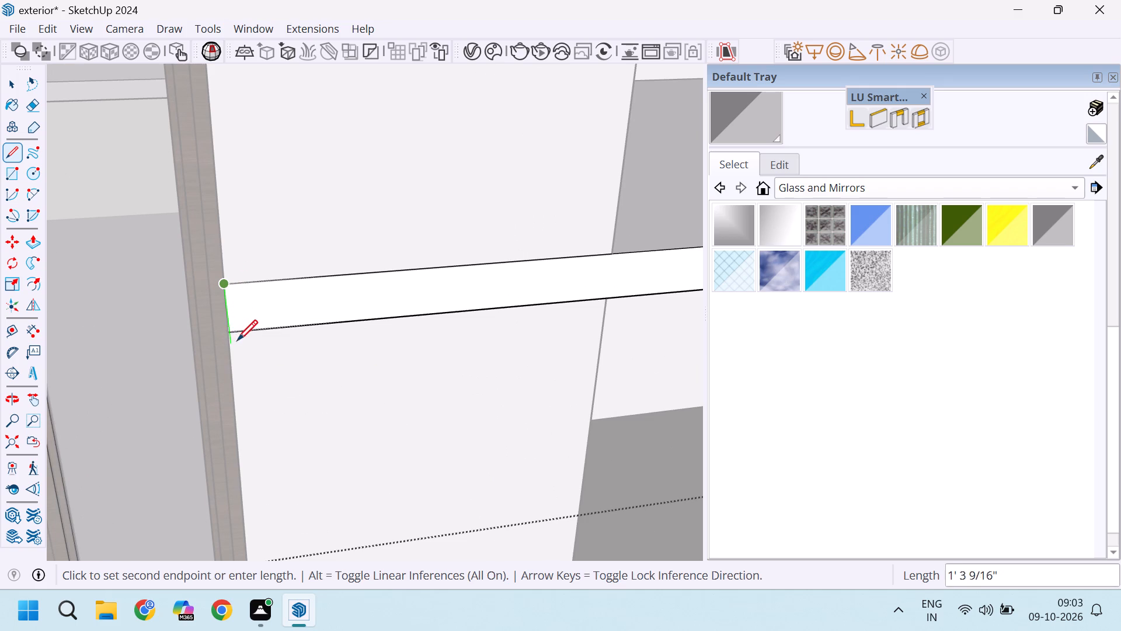
{"action": "middle_click_drag", "start_coordinate": [224, 334], "coordinate": [127, 307]}
{"action": "scroll", "coordinate": [200, 280], "scroll_direction": "up", "scroll_amount": 5}
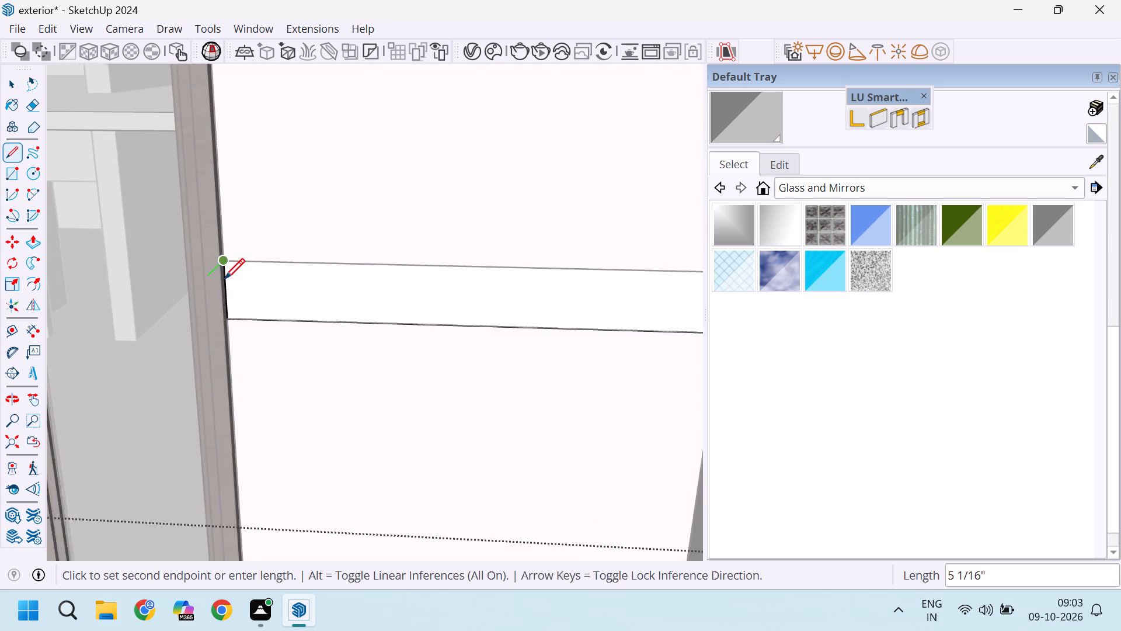
{"action": "scroll", "coordinate": [224, 279], "scroll_direction": "up", "scroll_amount": 6}
{"action": "left_click", "coordinate": [238, 356]}
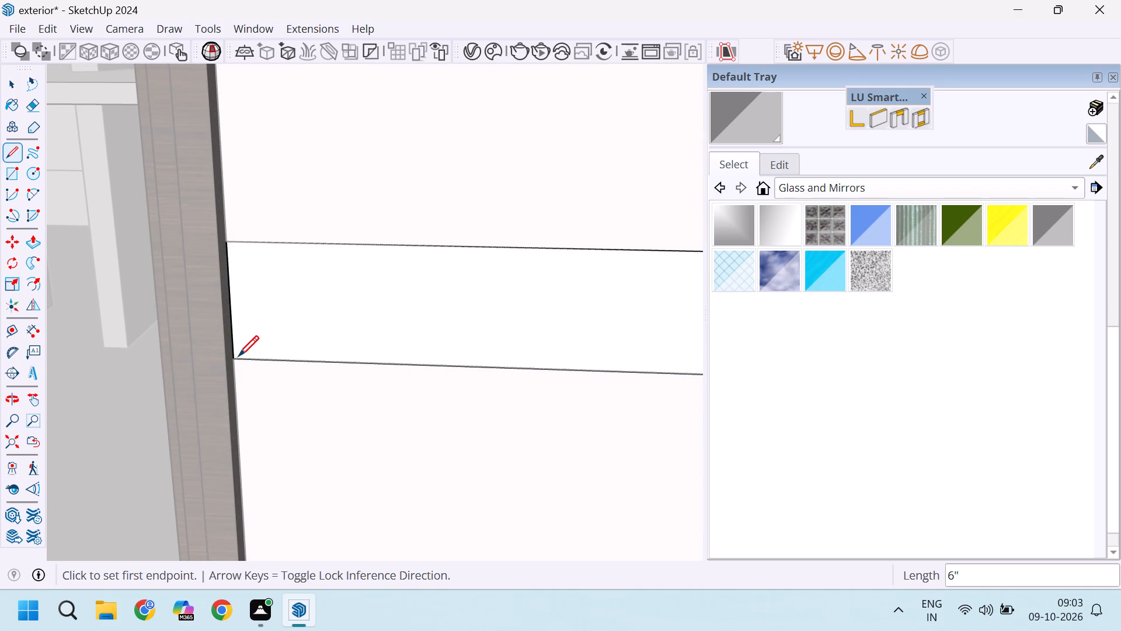
Pull the slab's front face beside the entrance door 7' forward to the projecting wall's front edge and leave the slab's editing.
{"action": "scroll", "coordinate": [238, 356], "scroll_direction": "down", "scroll_amount": 10}
{"action": "key", "text": "p"}
{"action": "left_click", "coordinate": [325, 340]}
{"action": "scroll", "coordinate": [306, 418], "scroll_direction": "down", "scroll_amount": 2}
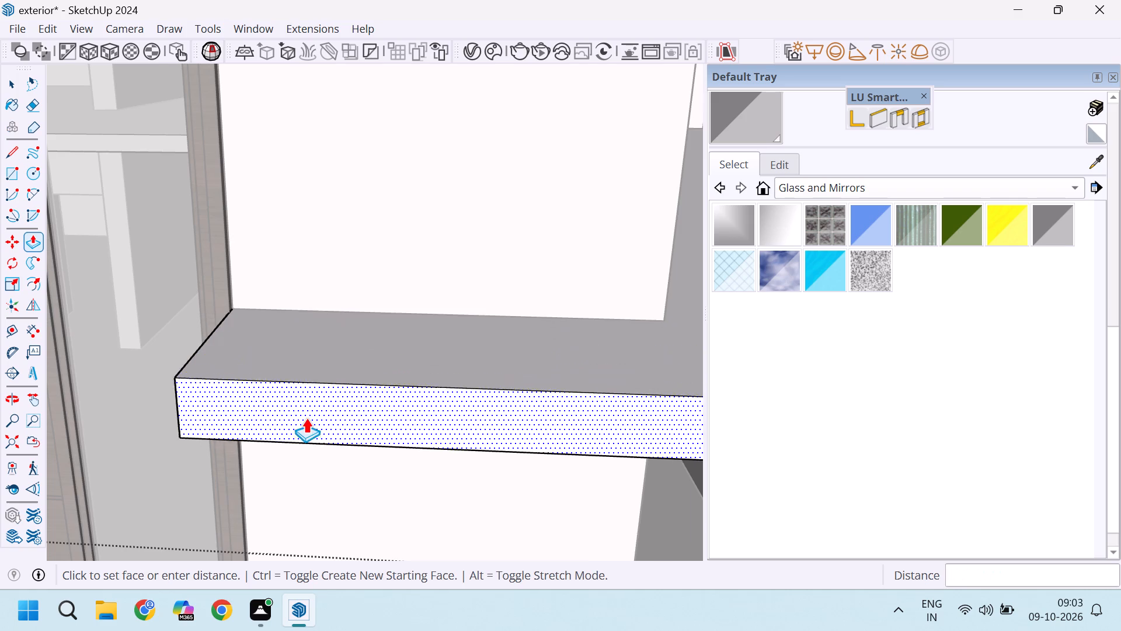
{"action": "scroll", "coordinate": [306, 418], "scroll_direction": "down", "scroll_amount": 20}
{"action": "scroll", "coordinate": [306, 418], "scroll_direction": "down", "scroll_amount": 12}
{"action": "scroll", "coordinate": [315, 396], "scroll_direction": "up", "scroll_amount": 4}
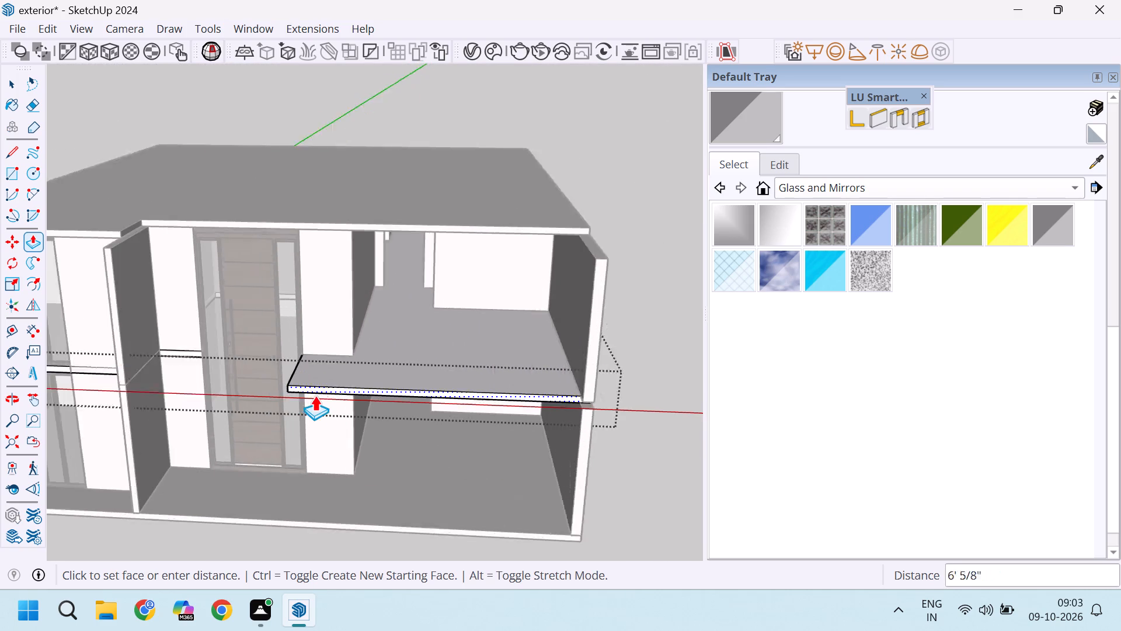
{"action": "scroll", "coordinate": [315, 396], "scroll_direction": "up", "scroll_amount": 2}
{"action": "scroll", "coordinate": [315, 396], "scroll_direction": "down", "scroll_amount": 3}
{"action": "scroll", "coordinate": [192, 425], "scroll_direction": "up", "scroll_amount": 3}
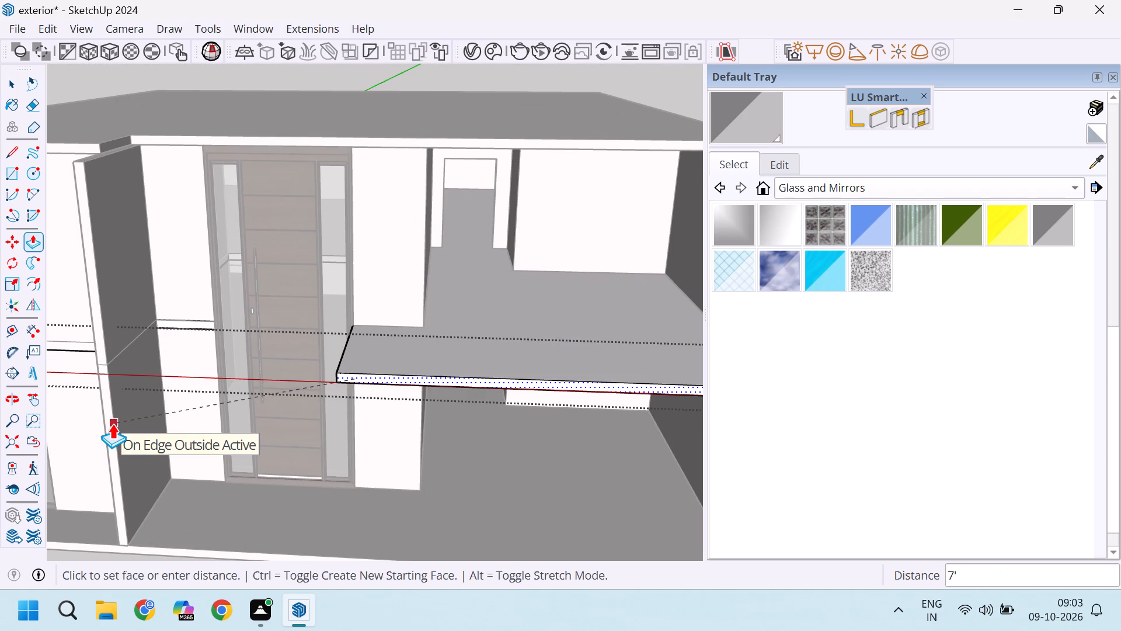
{"action": "left_click", "coordinate": [112, 424]}
{"action": "scroll", "coordinate": [342, 363], "scroll_direction": "down", "scroll_amount": 9}
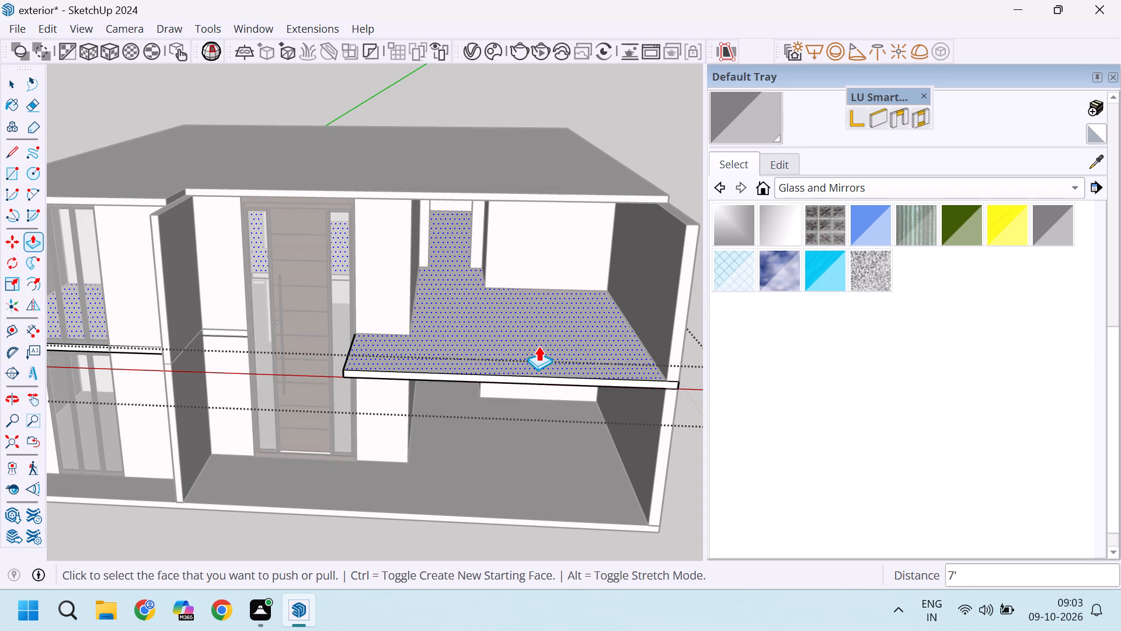
{"action": "key", "text": "space"}
{"action": "scroll", "coordinate": [582, 334], "scroll_direction": "down", "scroll_amount": 4}
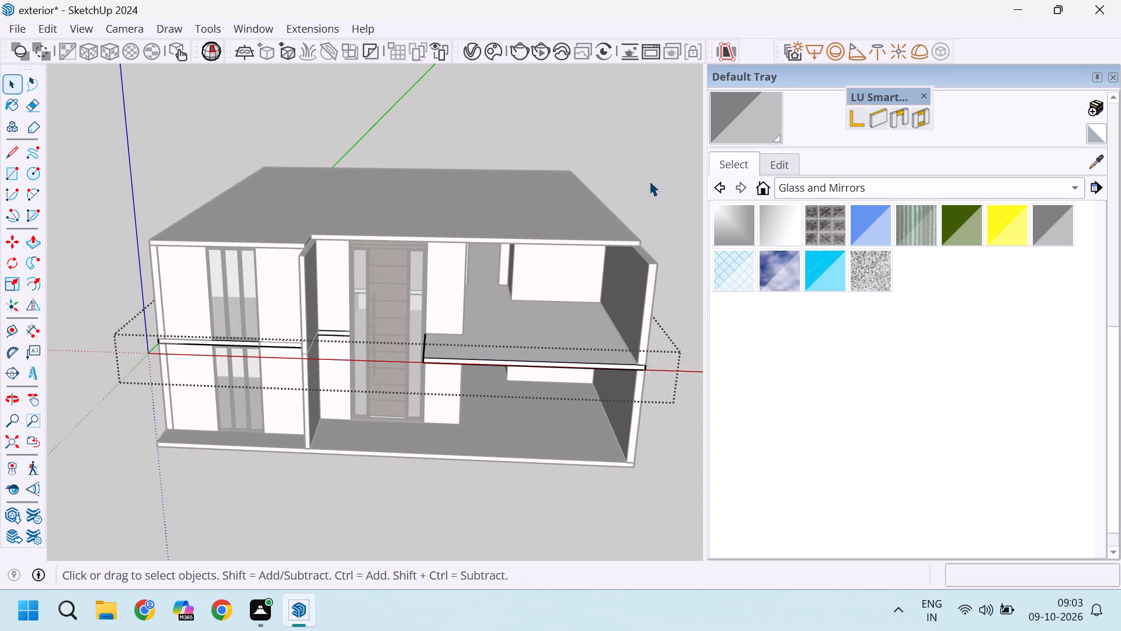
{"action": "left_click", "coordinate": [640, 184]}
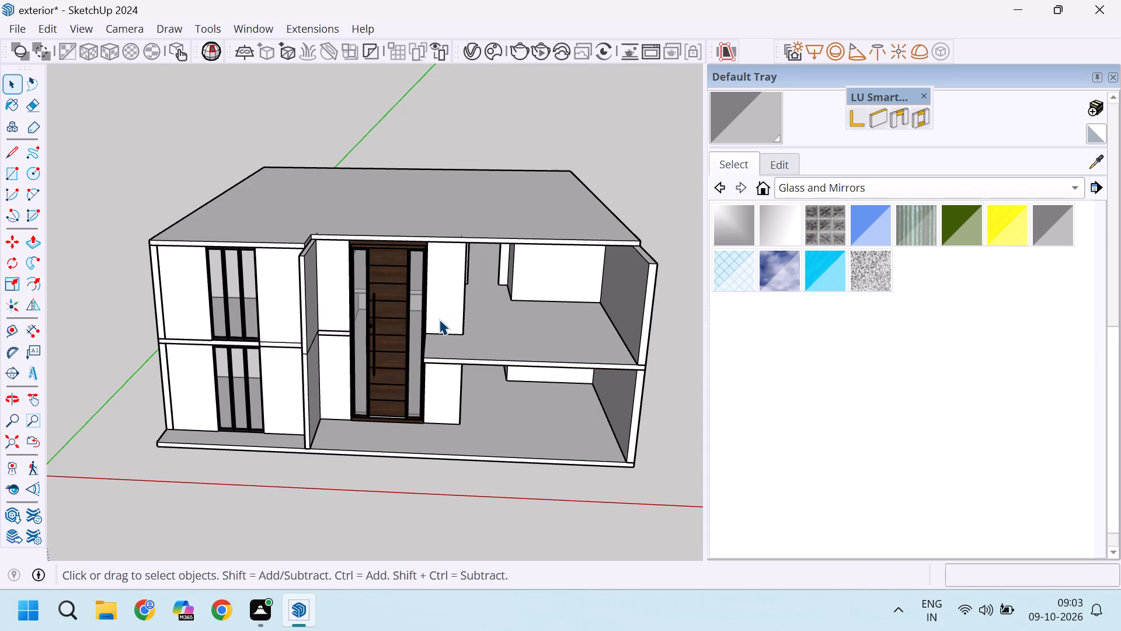
Start a 36" high Type C railing with MajRail and place its first two poles along the balcony's side edge by the door.
{"action": "scroll", "coordinate": [452, 351], "scroll_direction": "up", "scroll_amount": 4}
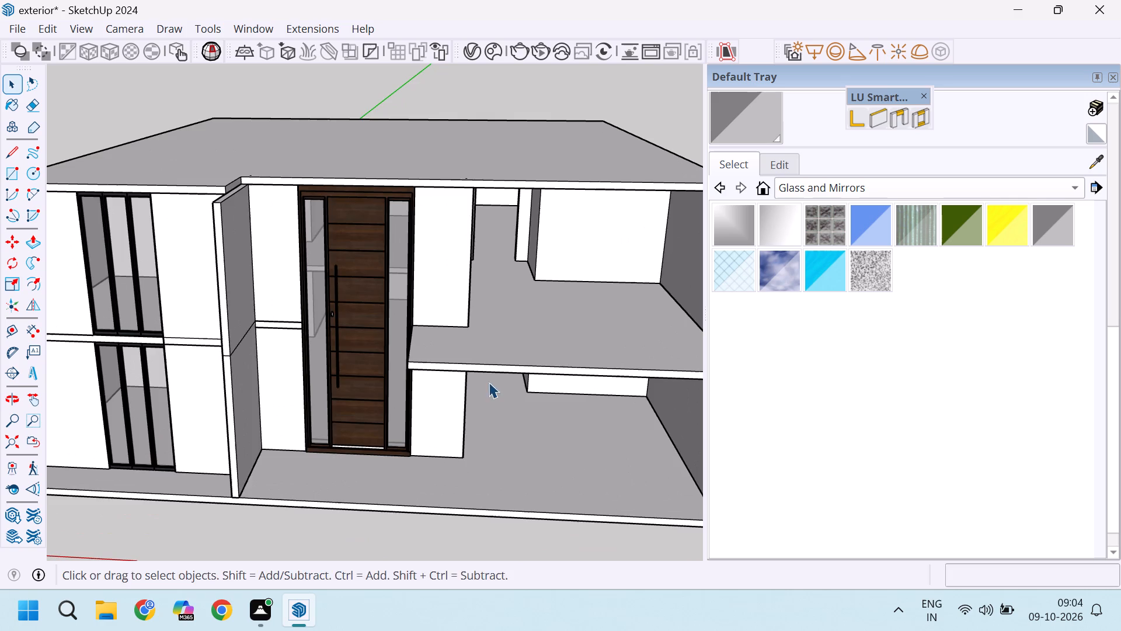
{"action": "middle_click_drag", "start_coordinate": [489, 382], "coordinate": [556, 382]}
{"action": "scroll", "coordinate": [382, 375], "scroll_direction": "down", "scroll_amount": 9}
{"action": "scroll", "coordinate": [468, 367], "scroll_direction": "up", "scroll_amount": 5}
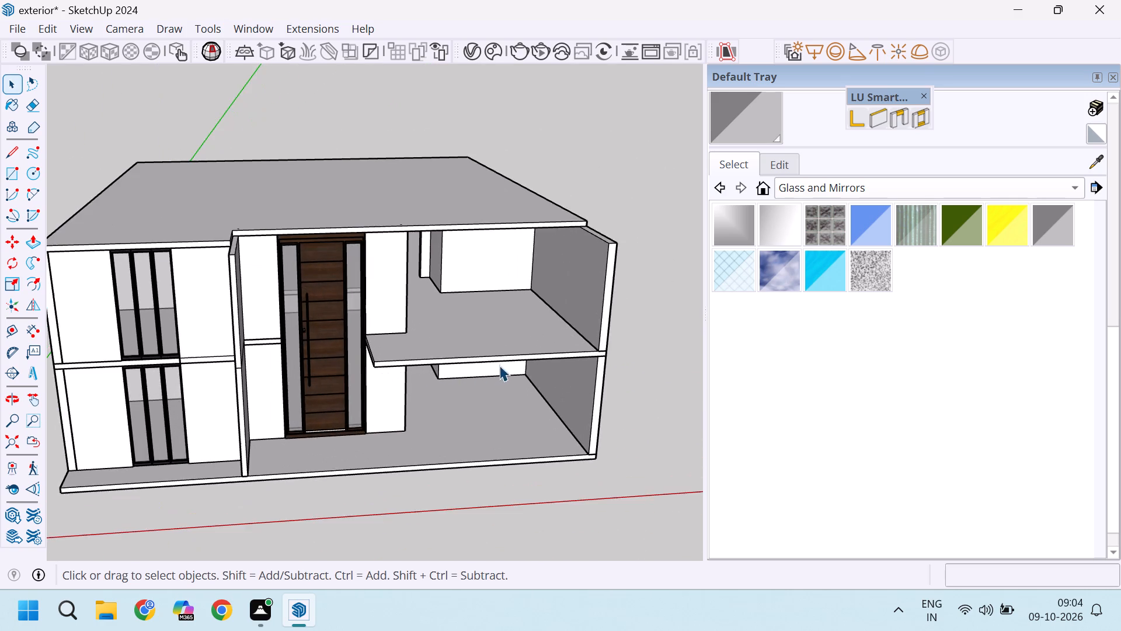
{"action": "scroll", "coordinate": [407, 345], "scroll_direction": "down", "scroll_amount": 2}
{"action": "left_click", "coordinate": [308, 27]}
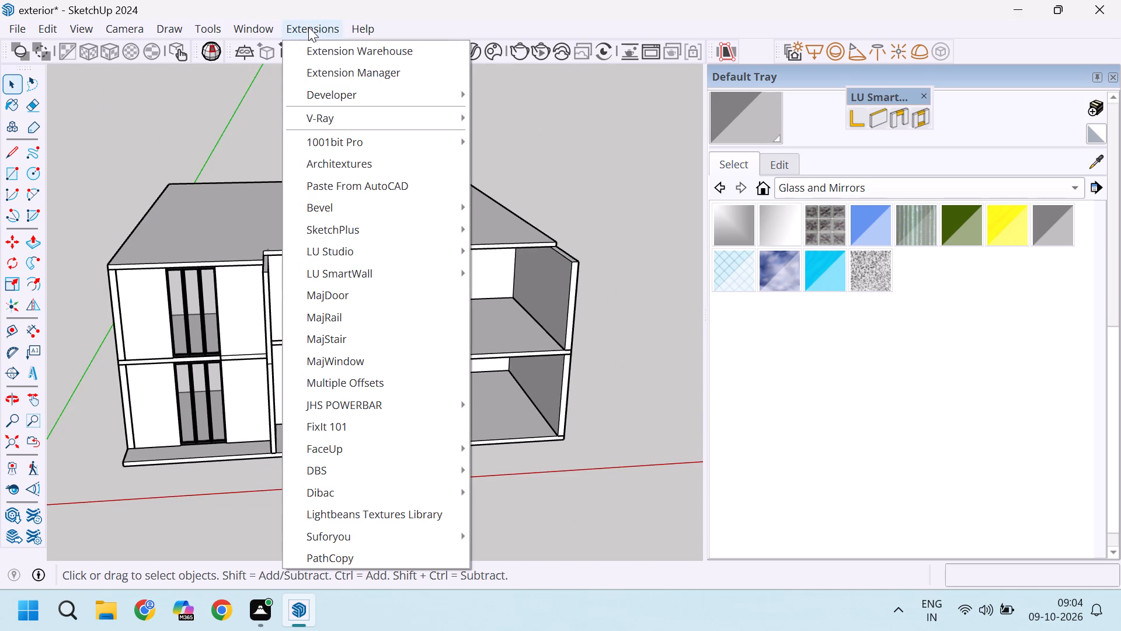
{"action": "left_click", "coordinate": [372, 315]}
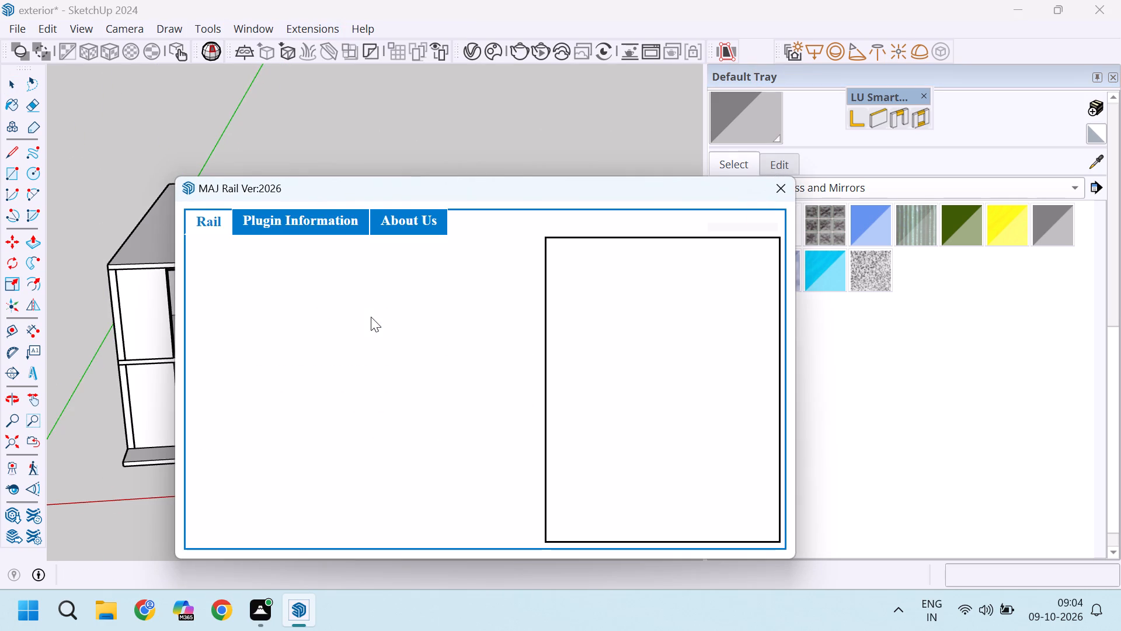
{"action": "left_click", "coordinate": [291, 511]}
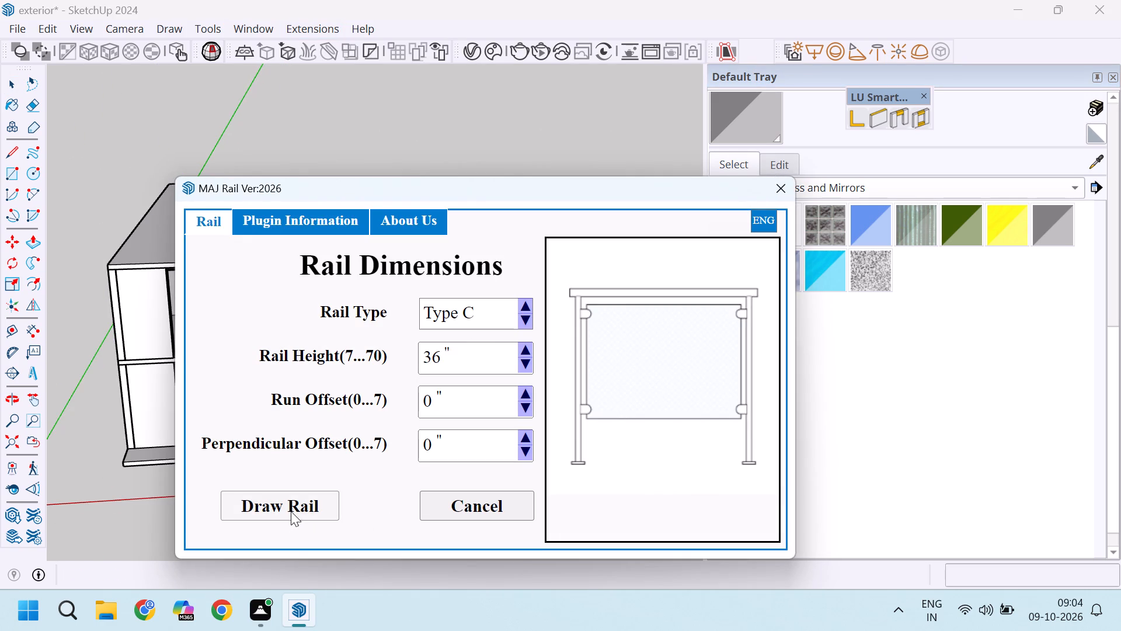
{"action": "scroll", "coordinate": [339, 358], "scroll_direction": "up", "scroll_amount": 20}
{"action": "scroll", "coordinate": [339, 358], "scroll_direction": "up", "scroll_amount": 1}
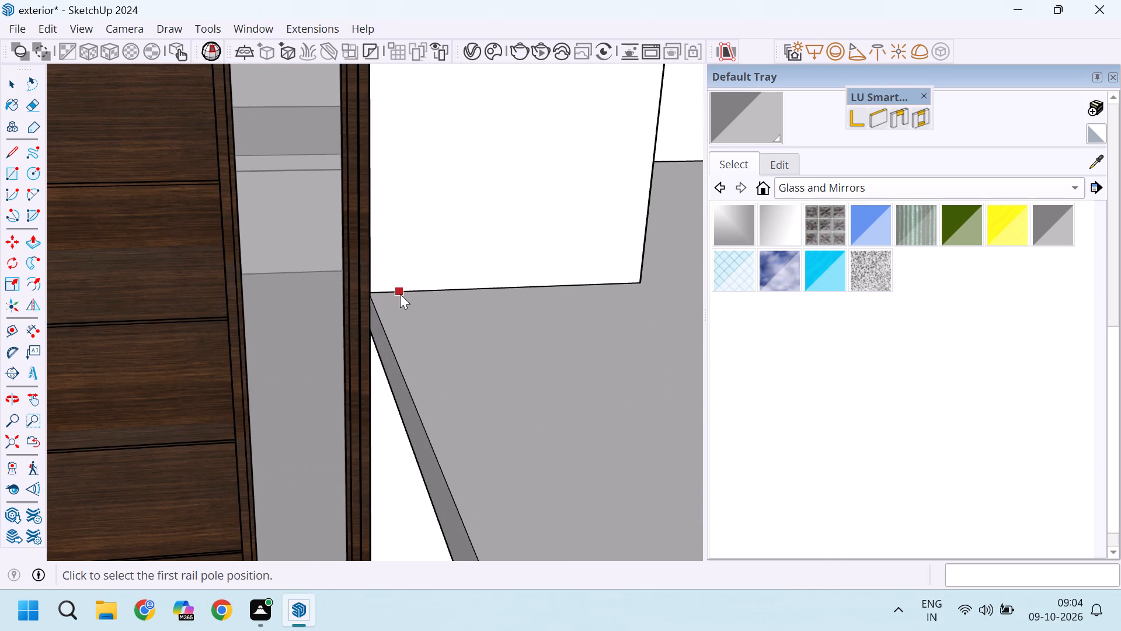
{"action": "left_click", "coordinate": [400, 294]}
{"action": "scroll", "coordinate": [418, 350], "scroll_direction": "down", "scroll_amount": 11}
{"action": "scroll", "coordinate": [442, 387], "scroll_direction": "up", "scroll_amount": 4}
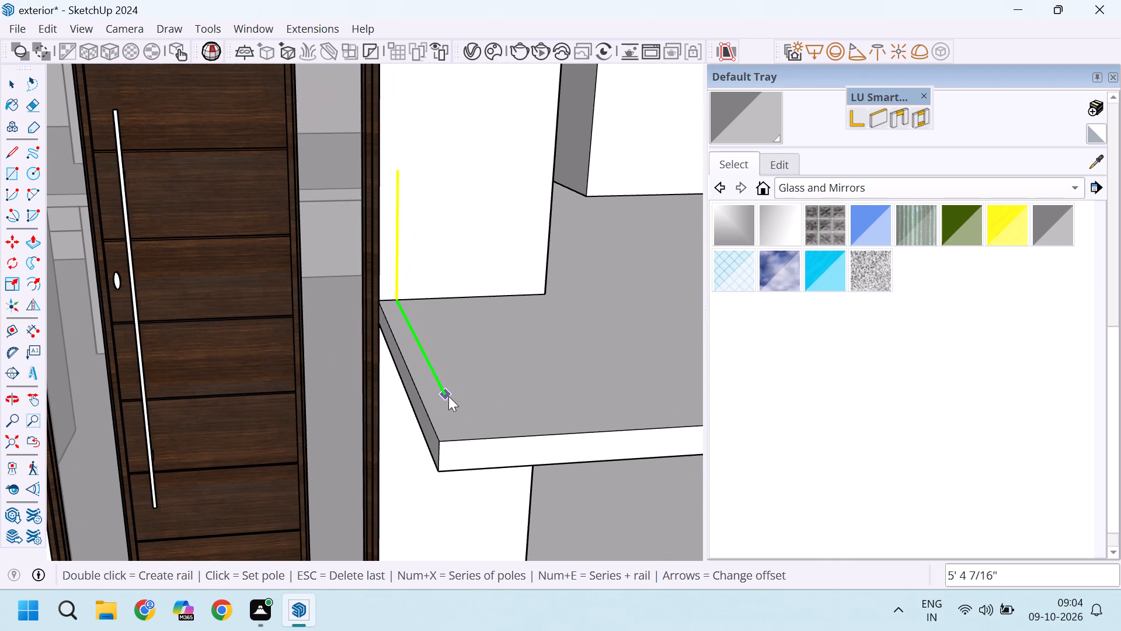
{"action": "left_click", "coordinate": [459, 421]}
Place two more railing poles along the balcony's front edge, the second about 7' 5" beyond the first.
{"action": "scroll", "coordinate": [459, 421], "scroll_direction": "down", "scroll_amount": 5}
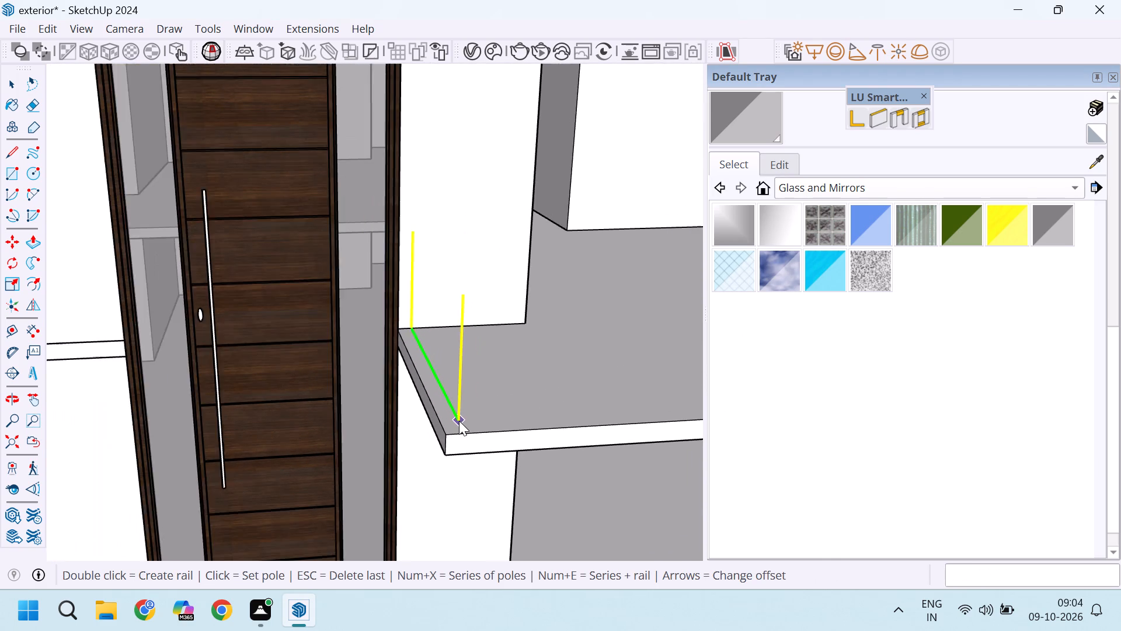
{"action": "scroll", "coordinate": [459, 421], "scroll_direction": "down", "scroll_amount": 5}
{"action": "scroll", "coordinate": [570, 409], "scroll_direction": "down", "scroll_amount": 15}
{"action": "scroll", "coordinate": [562, 405], "scroll_direction": "up", "scroll_amount": 12}
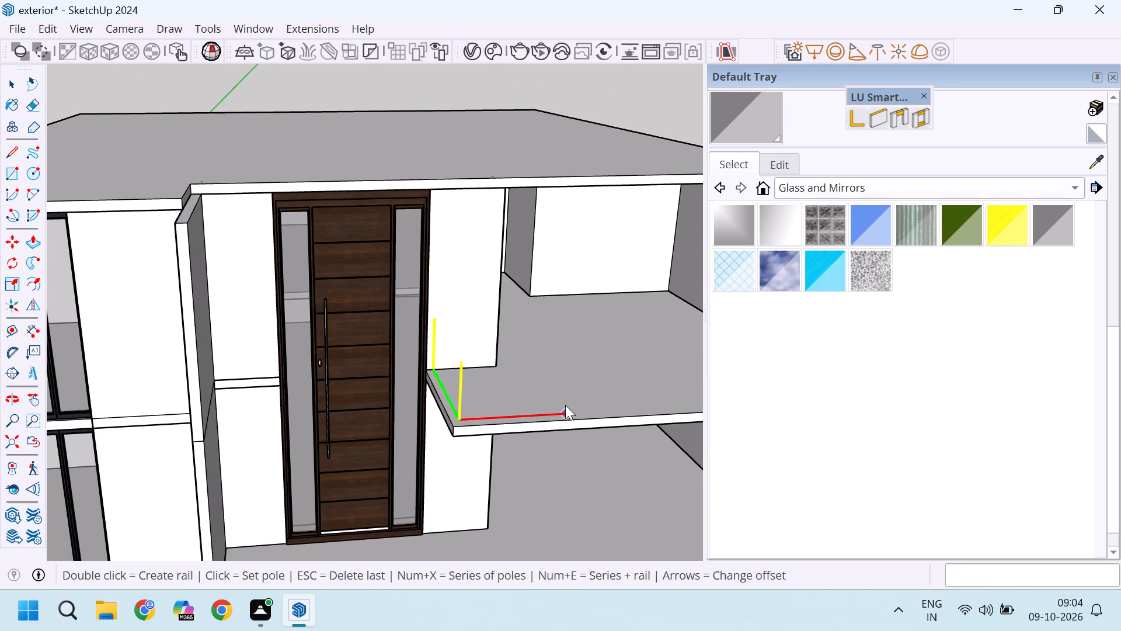
{"action": "left_click", "coordinate": [565, 405]}
{"action": "scroll", "coordinate": [476, 389], "scroll_direction": "down", "scroll_amount": 14}
{"action": "scroll", "coordinate": [532, 386], "scroll_direction": "up", "scroll_amount": 13}
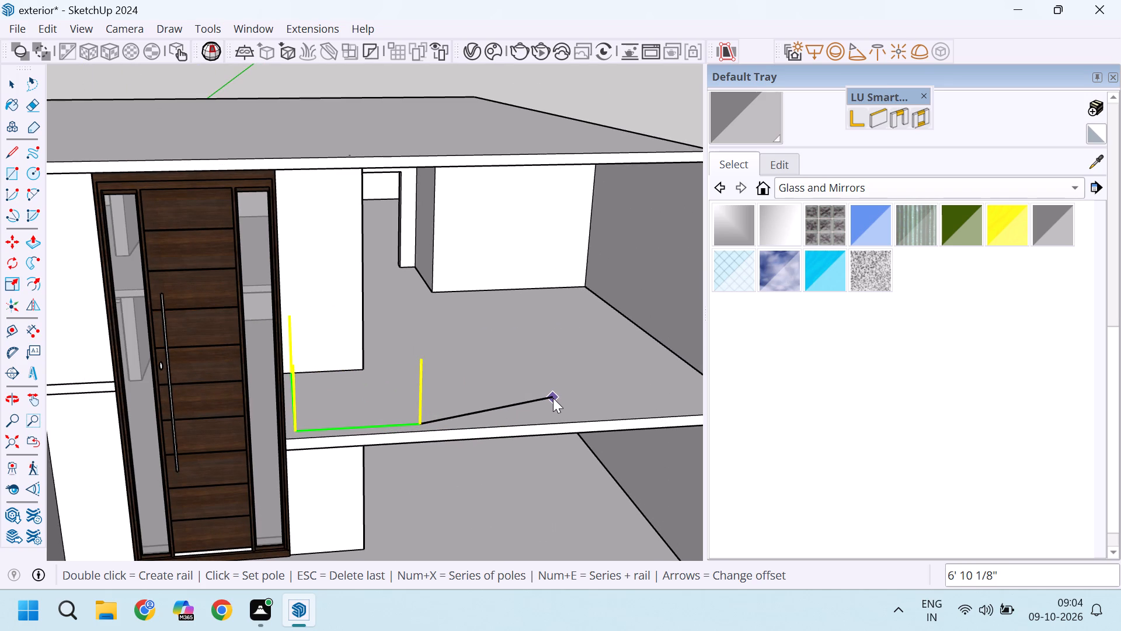
{"action": "scroll", "coordinate": [553, 398], "scroll_direction": "down", "scroll_amount": 3}
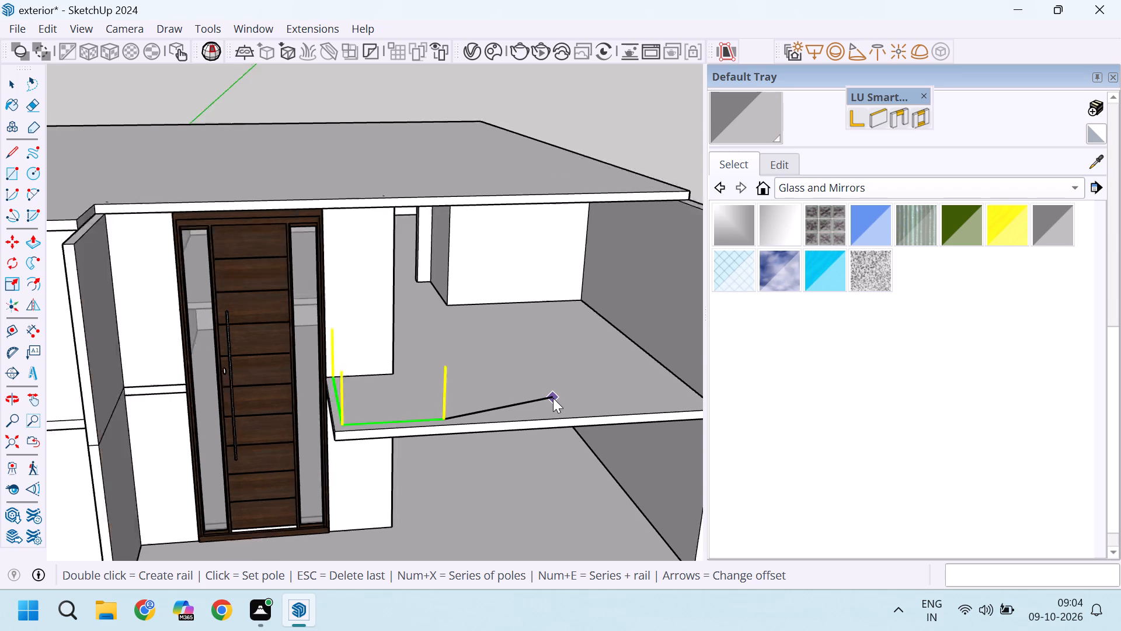
{"action": "scroll", "coordinate": [553, 398], "scroll_direction": "down", "scroll_amount": 2}
{"action": "scroll", "coordinate": [565, 408], "scroll_direction": "up", "scroll_amount": 5}
{"action": "scroll", "coordinate": [576, 405], "scroll_direction": "down", "scroll_amount": 2}
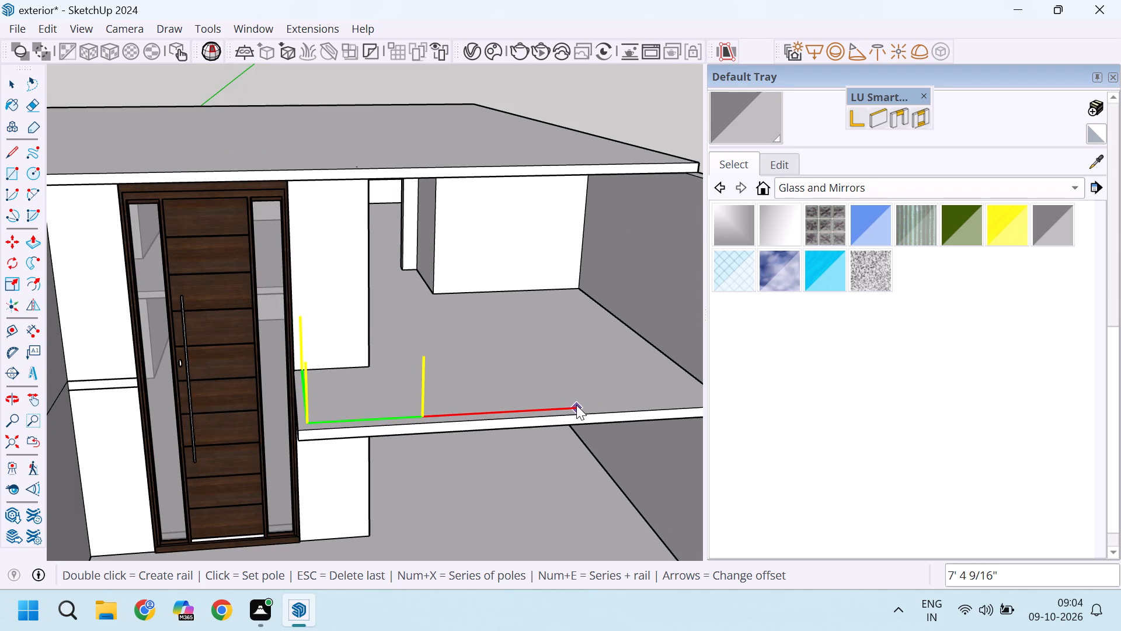
{"action": "left_click", "coordinate": [576, 405]}
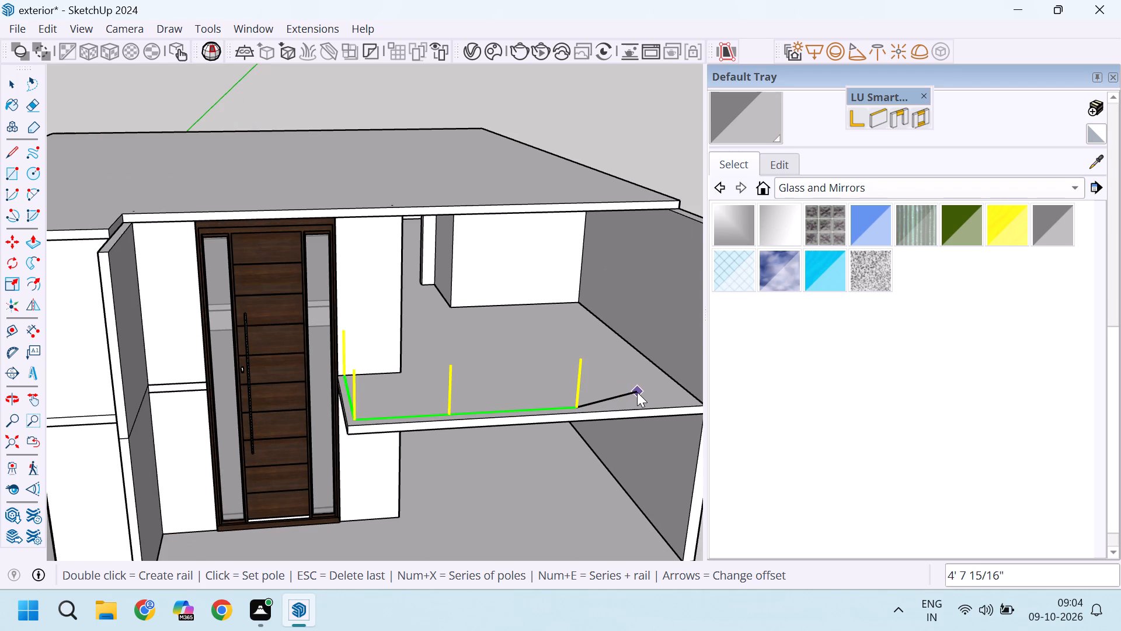
Place the last railing pole about 7' 1" further on beside the outer side wall, create the balcony railing and leave the rail tool.
{"action": "scroll", "coordinate": [637, 392], "scroll_direction": "down", "scroll_amount": 7}
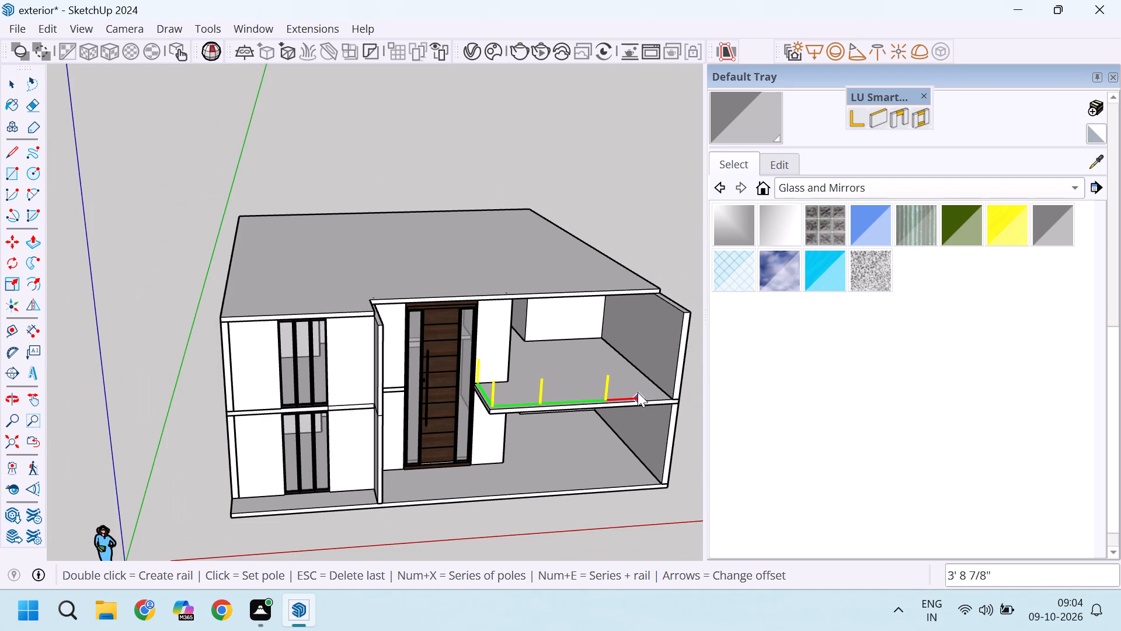
{"action": "scroll", "coordinate": [638, 392], "scroll_direction": "up", "scroll_amount": 5}
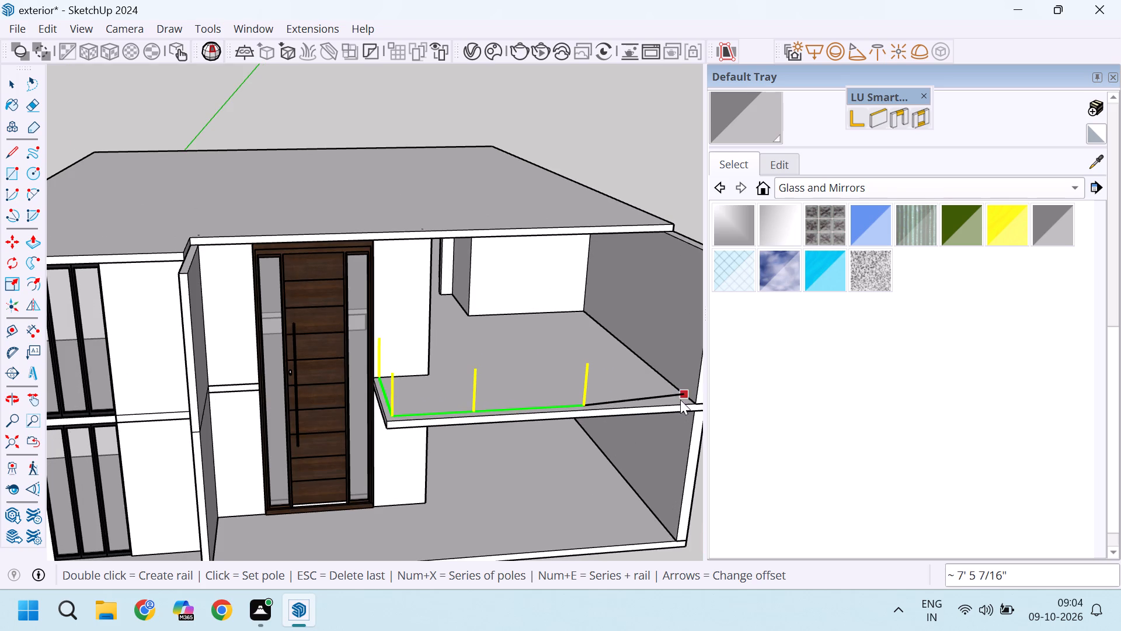
{"action": "scroll", "coordinate": [680, 400], "scroll_direction": "up", "scroll_amount": 6}
{"action": "scroll", "coordinate": [409, 375], "scroll_direction": "down", "scroll_amount": 12}
{"action": "scroll", "coordinate": [475, 382], "scroll_direction": "up", "scroll_amount": 12}
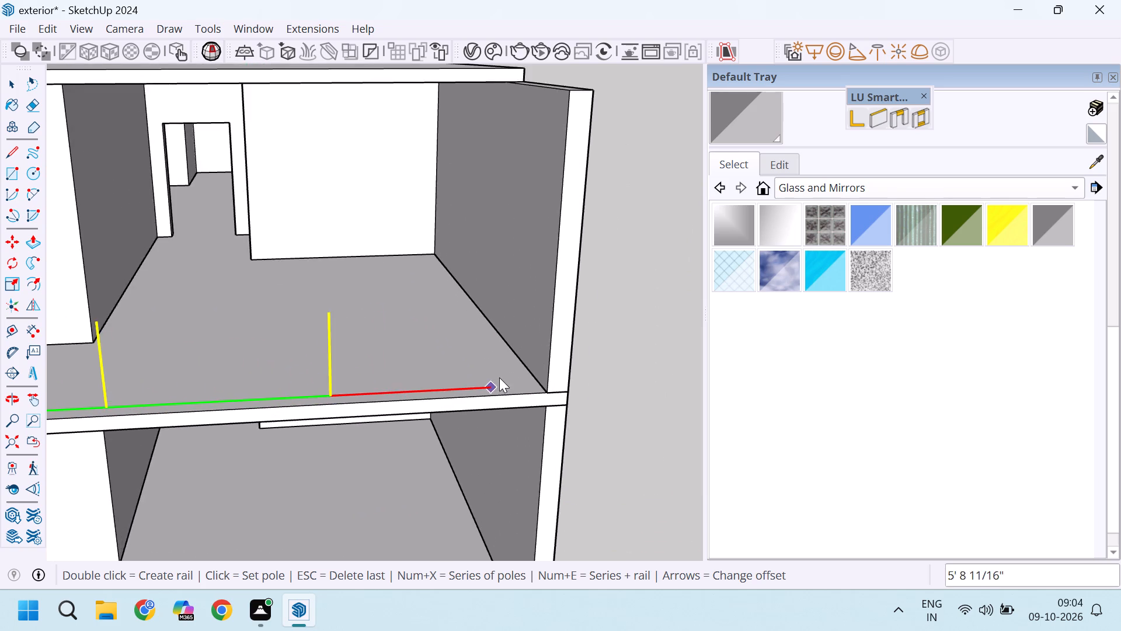
{"action": "scroll", "coordinate": [499, 377], "scroll_direction": "up", "scroll_amount": 6}
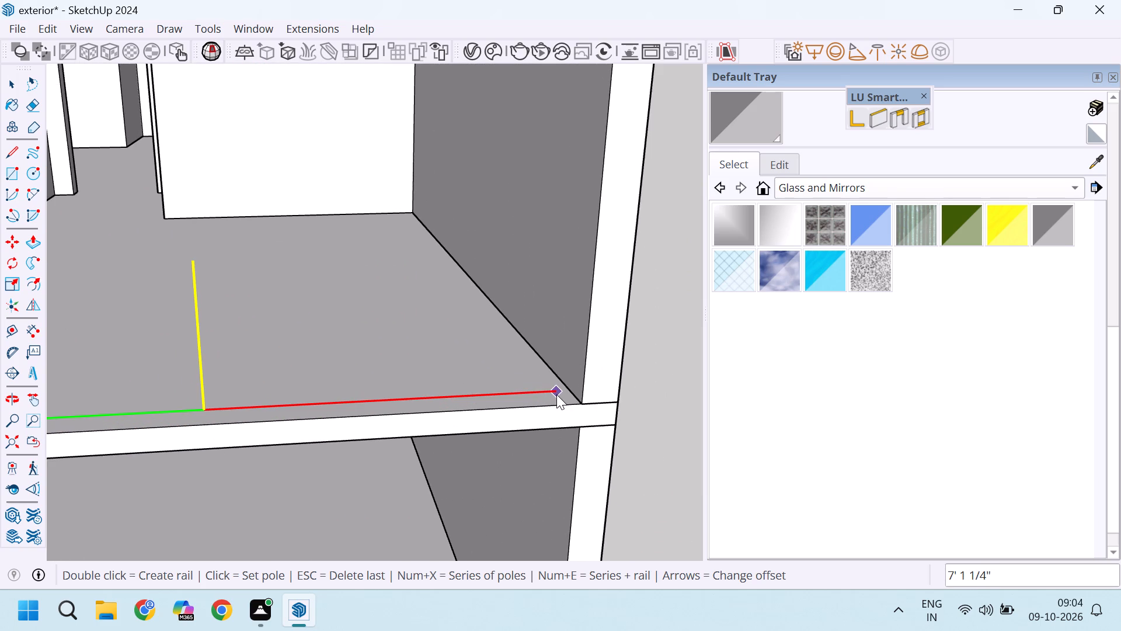
{"action": "triple_click", "coordinate": [556, 394]}
{"action": "left_click", "coordinate": [556, 394]}
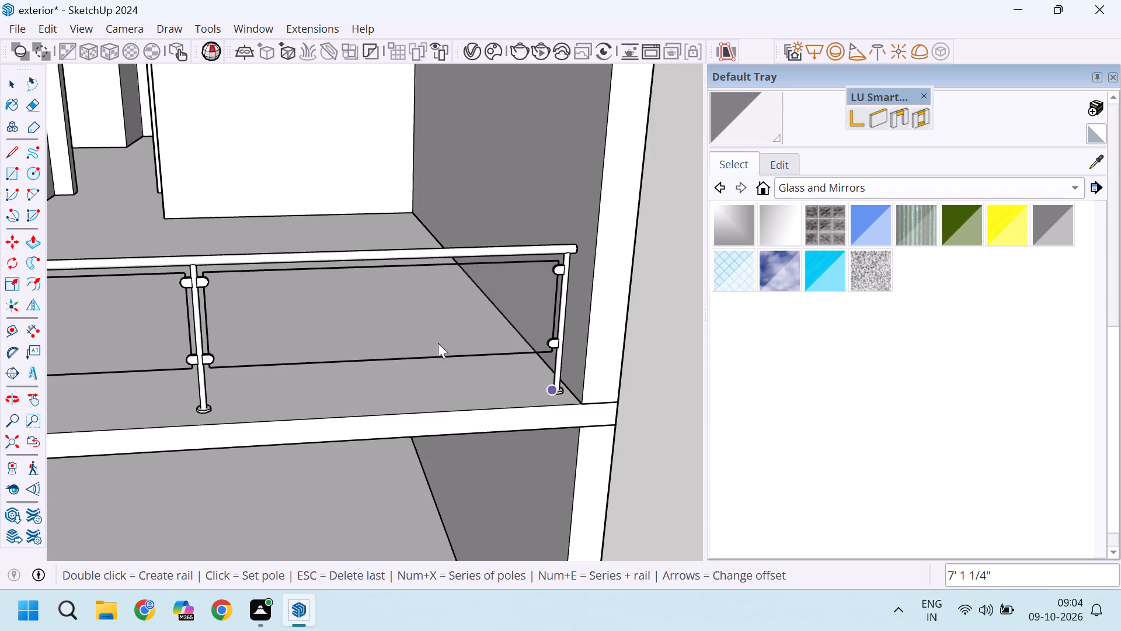
{"action": "scroll", "coordinate": [548, 346], "scroll_direction": "down", "scroll_amount": 17}
{"action": "scroll", "coordinate": [425, 325], "scroll_direction": "up", "scroll_amount": 9}
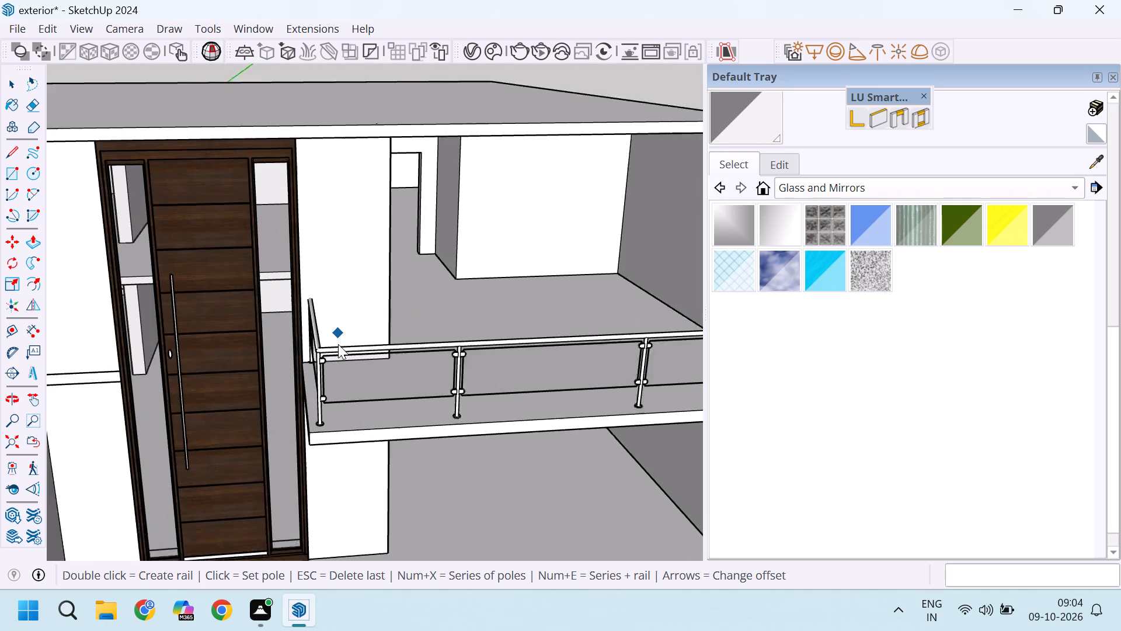
{"action": "scroll", "coordinate": [364, 376], "scroll_direction": "down", "scroll_amount": 2}
{"action": "middle_click_drag", "start_coordinate": [322, 373], "coordinate": [409, 365]}
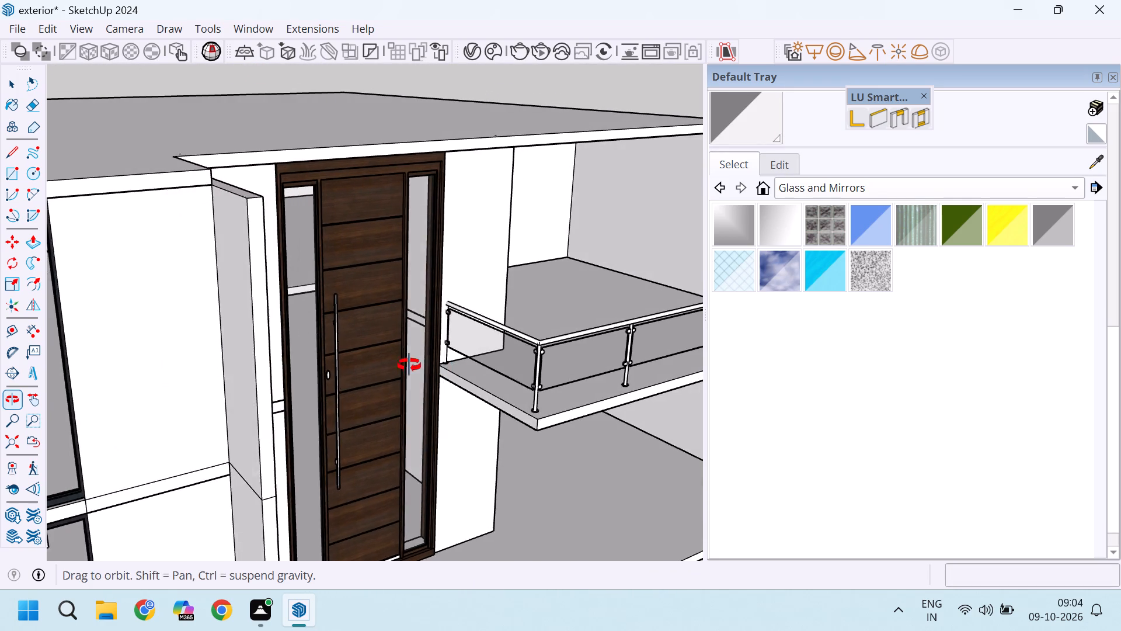
{"action": "middle_click_drag", "start_coordinate": [409, 365], "coordinate": [258, 332]}
{"action": "scroll", "coordinate": [435, 332], "scroll_direction": "down", "scroll_amount": 10}
{"action": "key", "text": "space"}
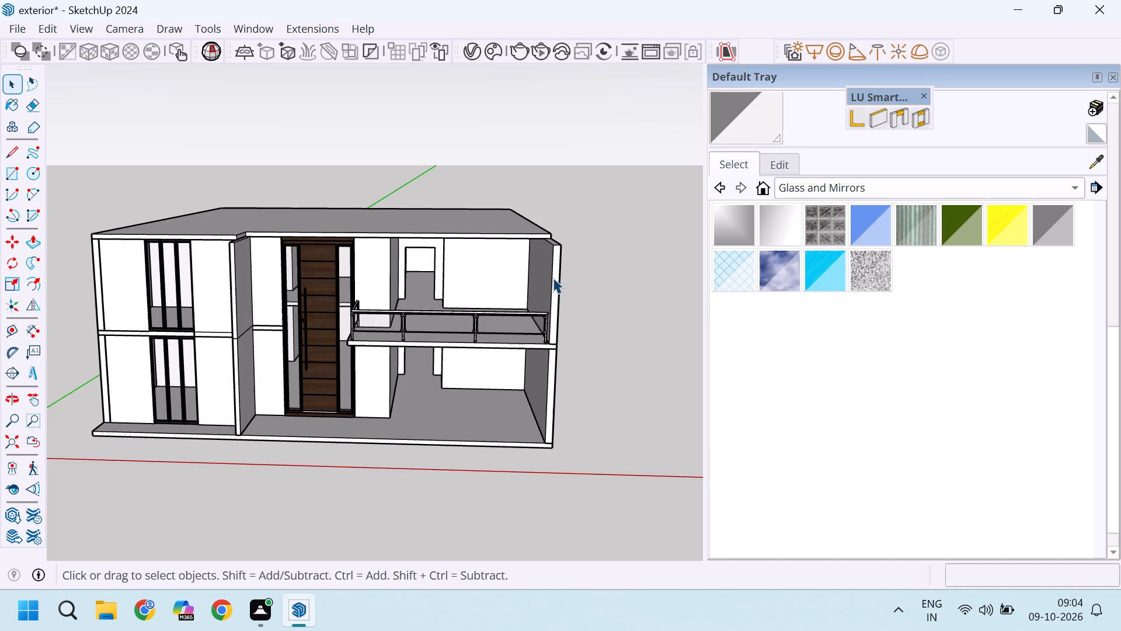
Push the front end face of the upper floor's outer side wall back 7' to the roof slab's front edge.
{"action": "double_click", "coordinate": [553, 278]}
{"action": "scroll", "coordinate": [558, 301], "scroll_direction": "up", "scroll_amount": 7}
{"action": "left_click", "coordinate": [554, 306]}
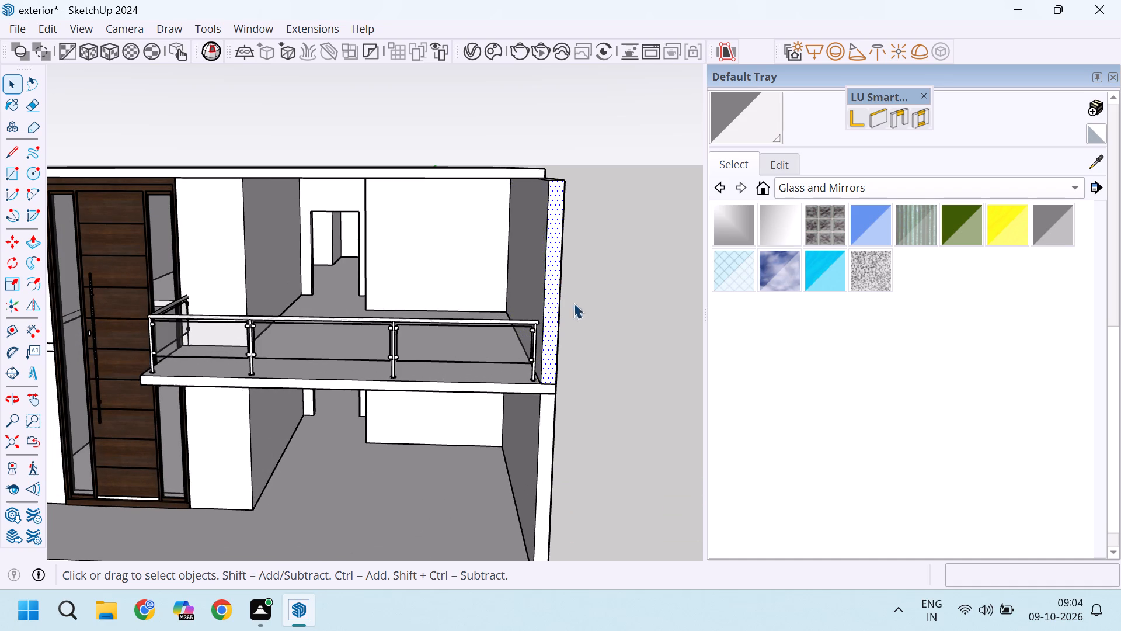
{"action": "left_click", "coordinate": [629, 300]}
{"action": "middle_click_drag", "start_coordinate": [579, 307], "coordinate": [502, 338]}
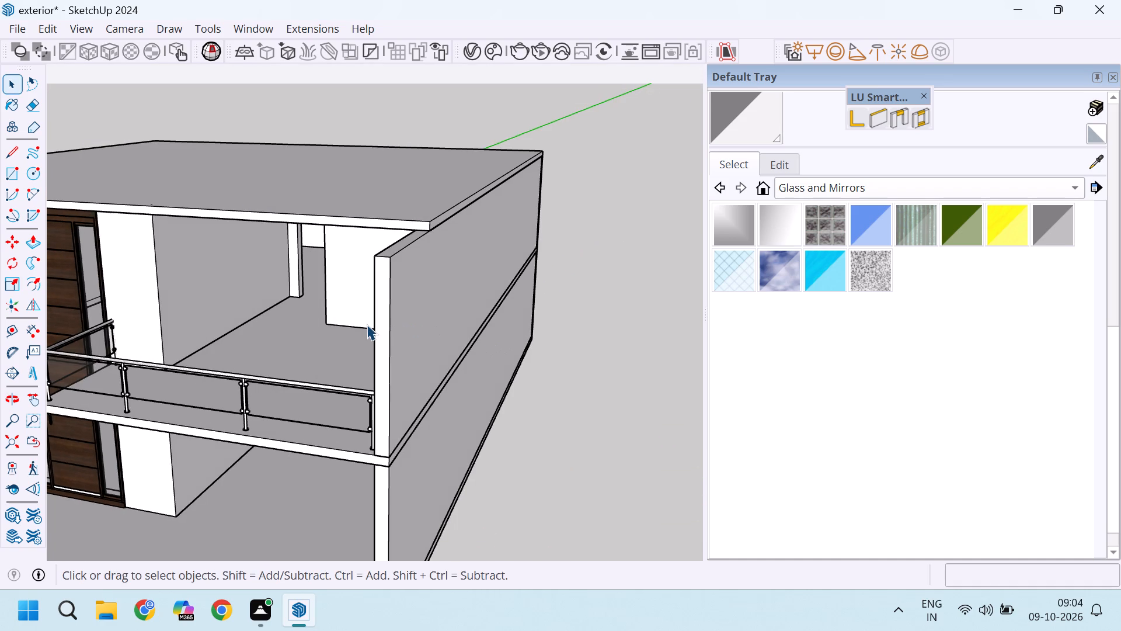
{"action": "scroll", "coordinate": [367, 324], "scroll_direction": "up", "scroll_amount": 2}
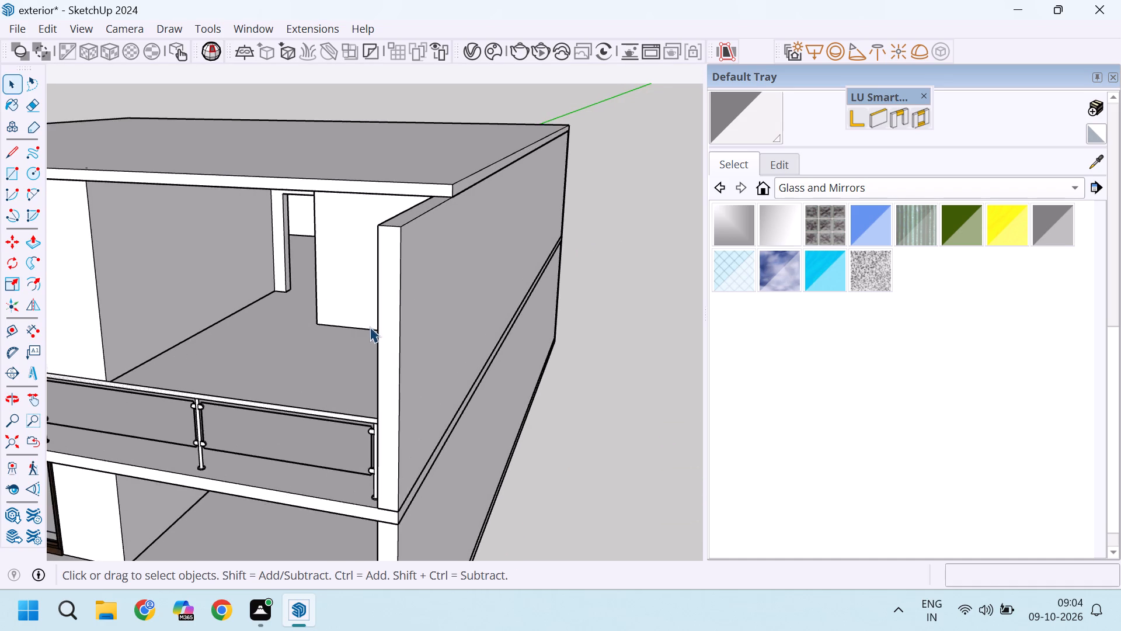
{"action": "scroll", "coordinate": [374, 330], "scroll_direction": "down", "scroll_amount": 3}
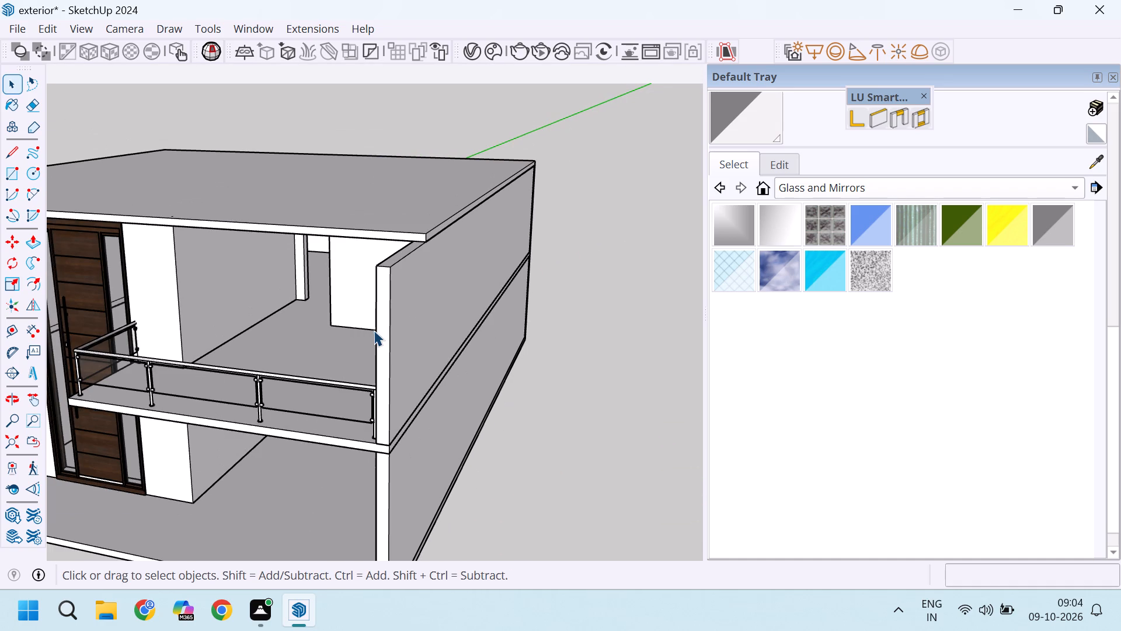
{"action": "key", "text": "p"}
{"action": "left_click", "coordinate": [379, 323]}
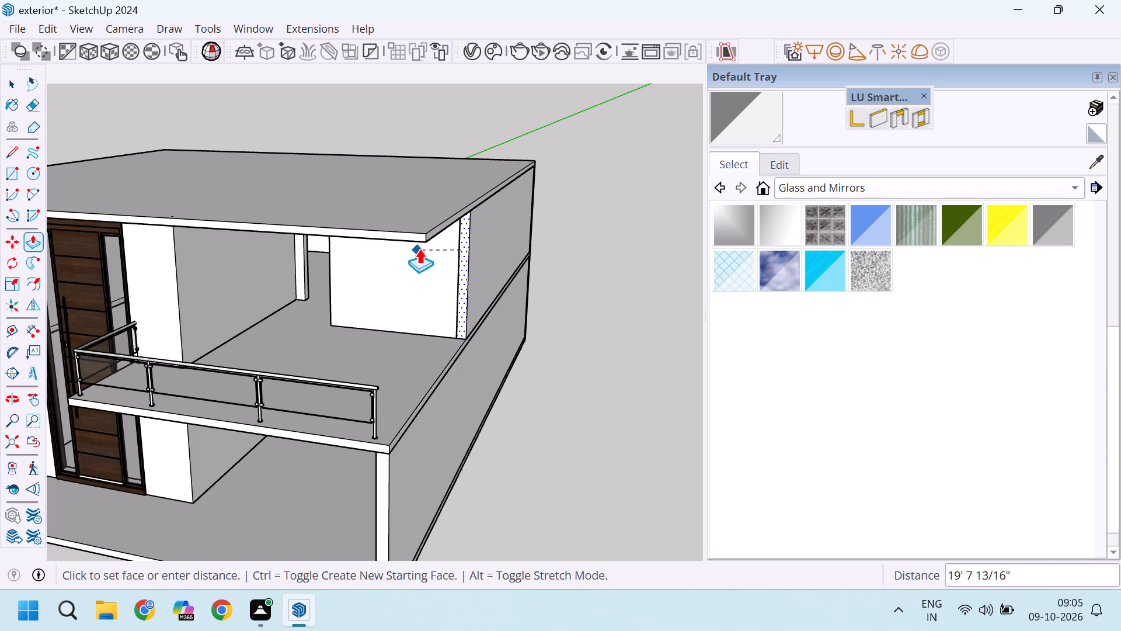
{"action": "left_click", "coordinate": [422, 242]}
{"action": "scroll", "coordinate": [475, 330], "scroll_direction": "down", "scroll_amount": 5}
{"action": "scroll", "coordinate": [433, 376], "scroll_direction": "up", "scroll_amount": 8}
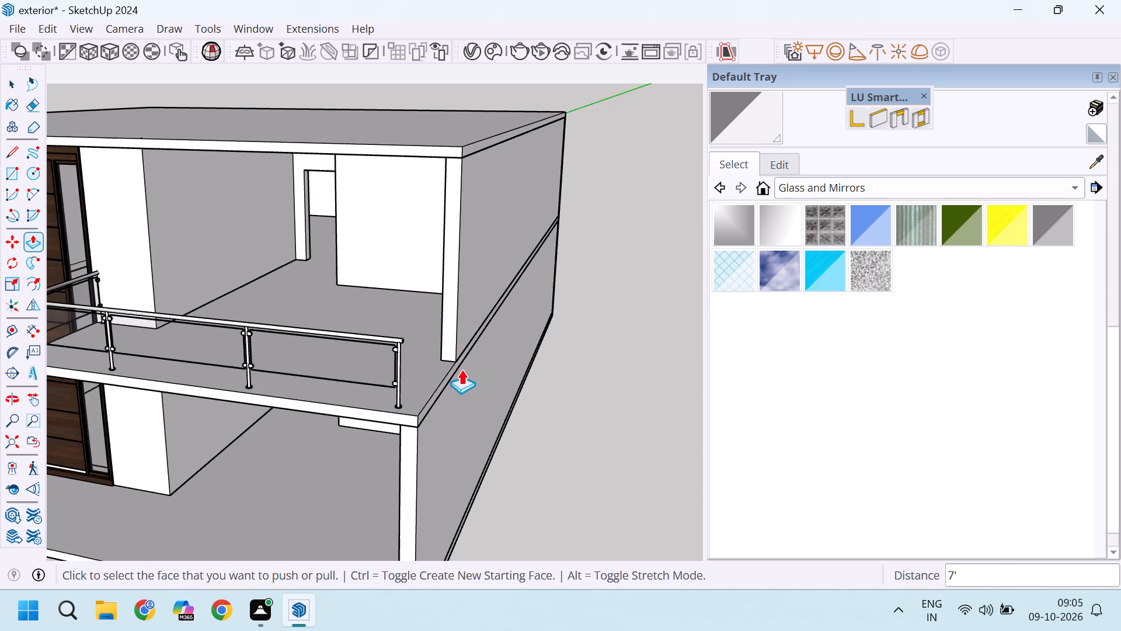
{"action": "key", "text": "space"}
{"action": "left_click", "coordinate": [572, 380]}
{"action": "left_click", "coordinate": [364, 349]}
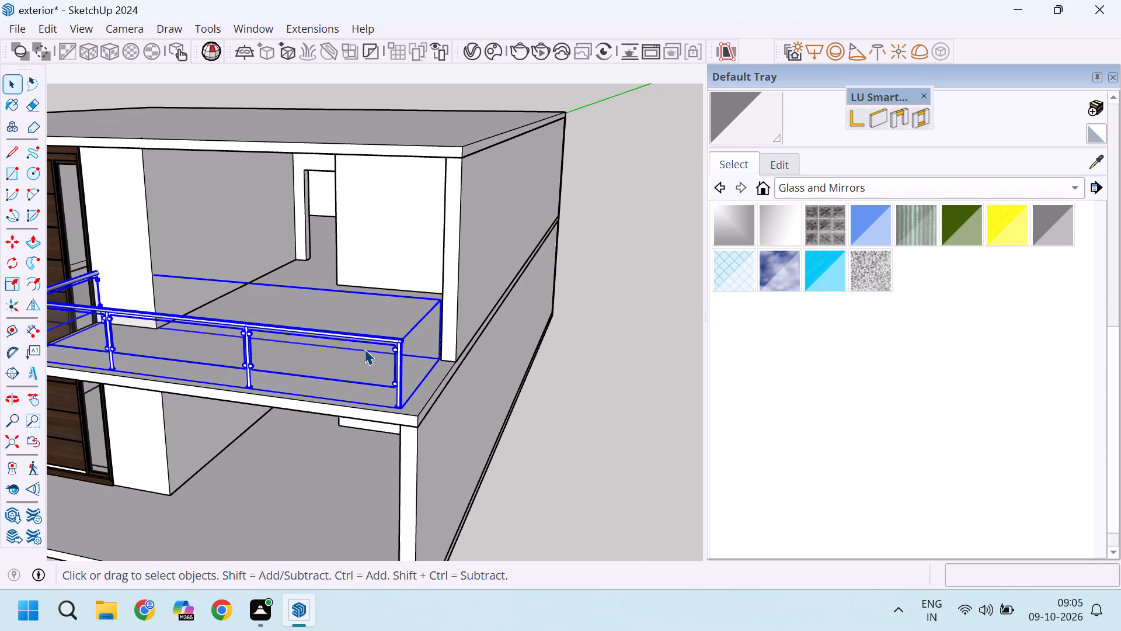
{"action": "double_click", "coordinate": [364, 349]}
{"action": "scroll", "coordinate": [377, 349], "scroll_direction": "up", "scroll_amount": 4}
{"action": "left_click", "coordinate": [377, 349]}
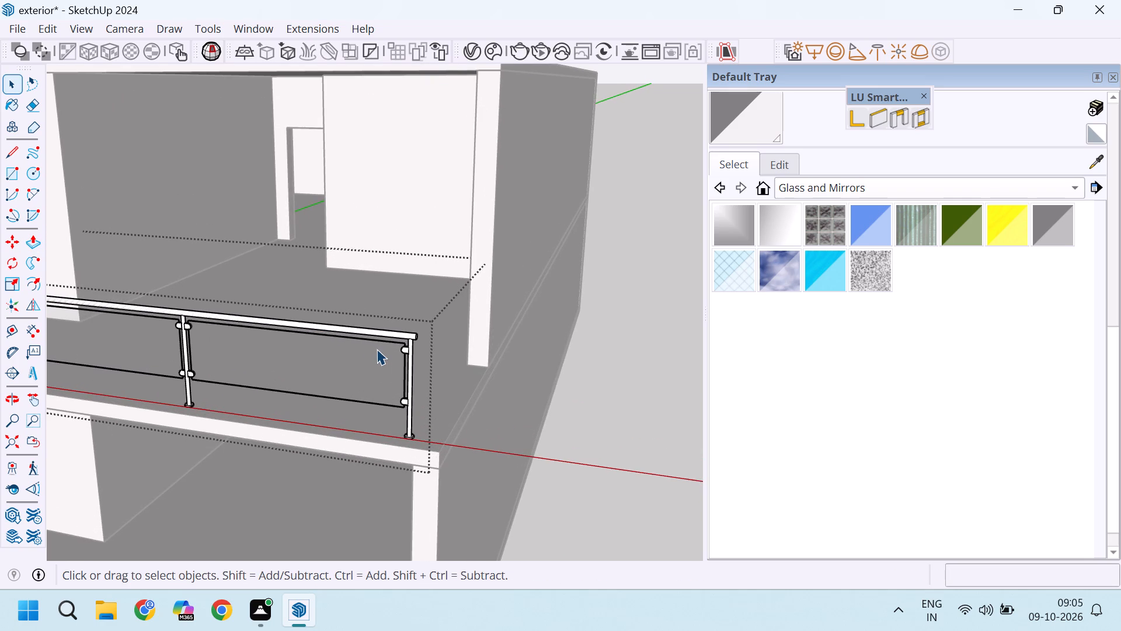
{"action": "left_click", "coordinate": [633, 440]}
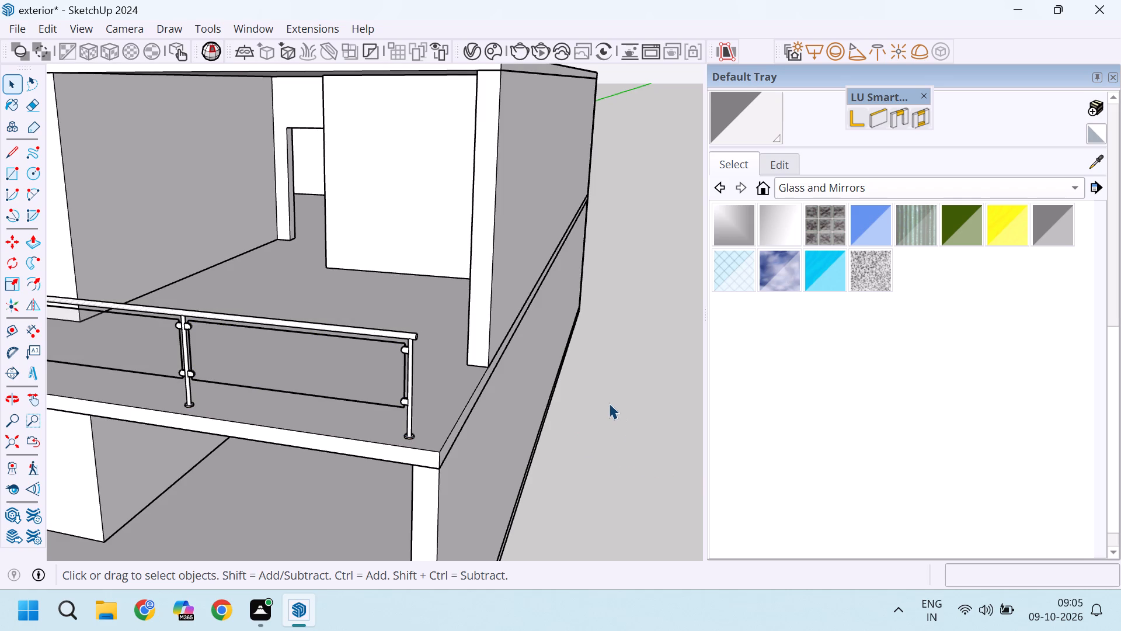
Push the upper outer side wall's front end face a further 12' 7 13/16" back, flush with the rear room wall.
{"action": "scroll", "coordinate": [609, 403], "scroll_direction": "down", "scroll_amount": 5}
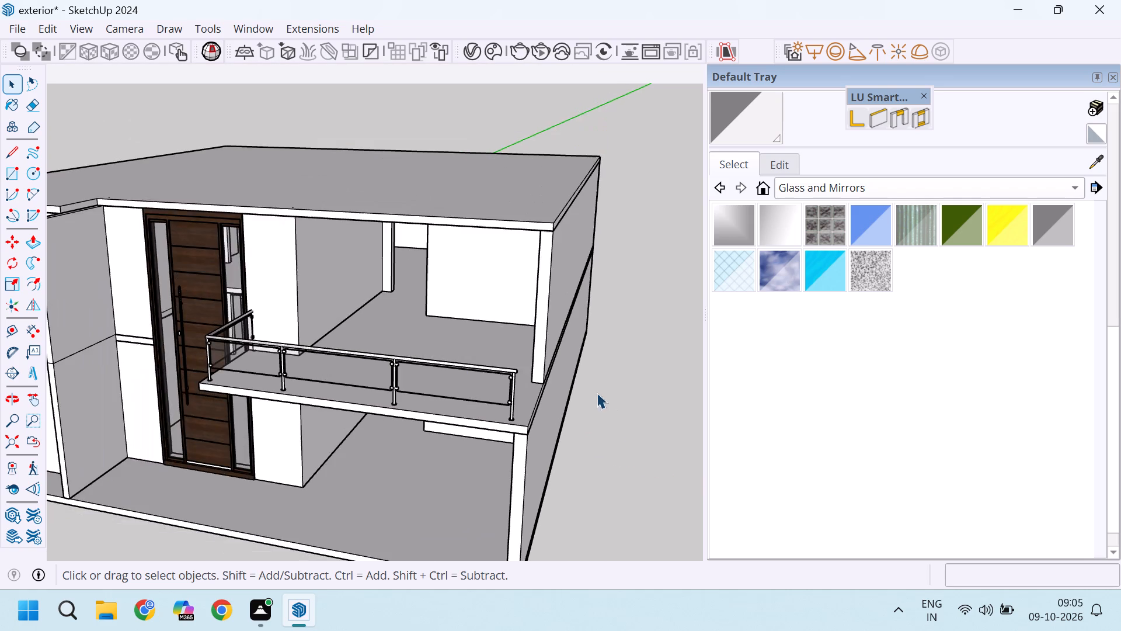
{"action": "scroll", "coordinate": [527, 308], "scroll_direction": "up", "scroll_amount": 3}
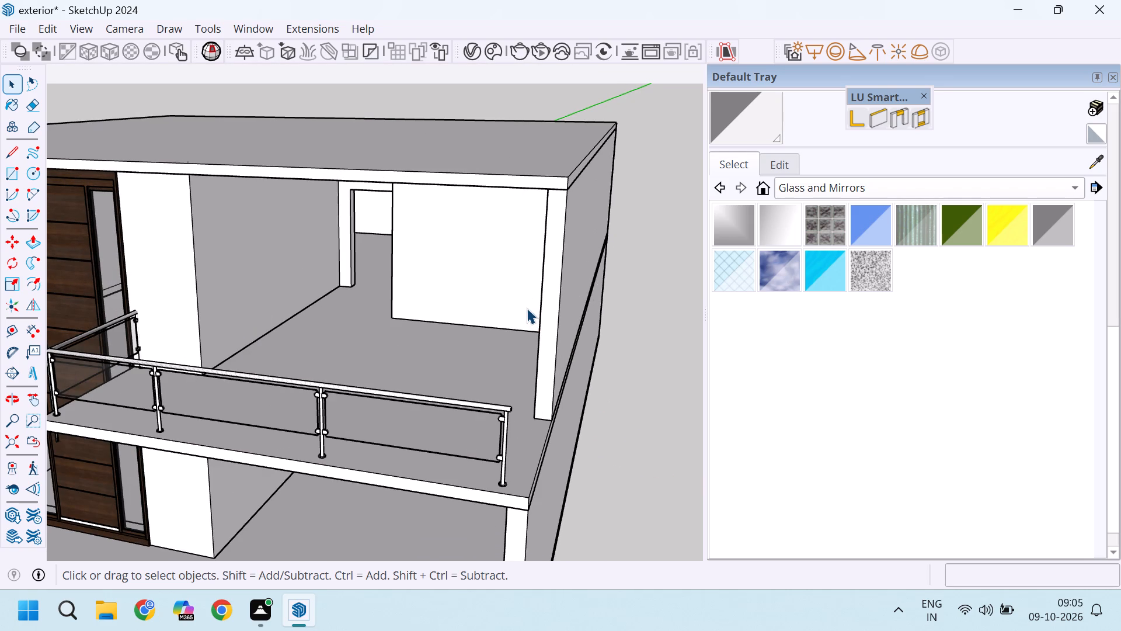
{"action": "scroll", "coordinate": [527, 308], "scroll_direction": "down", "scroll_amount": 4}
{"action": "middle_click_drag", "start_coordinate": [539, 296], "coordinate": [439, 327]}
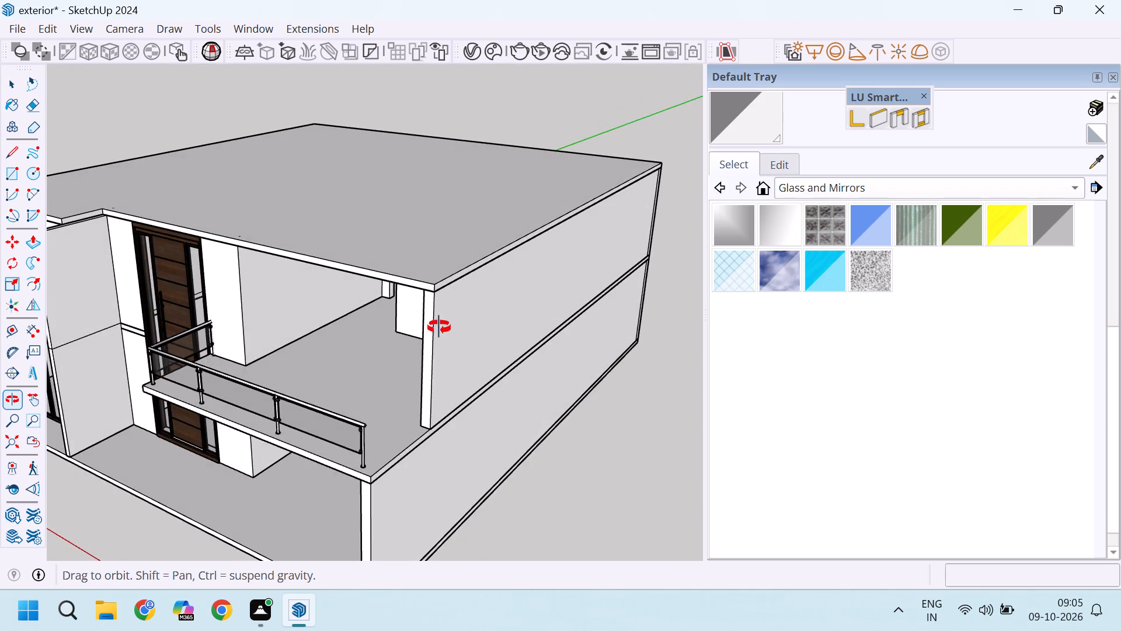
{"action": "middle_click_drag", "start_coordinate": [439, 327], "coordinate": [436, 327]}
{"action": "middle_click_drag", "start_coordinate": [376, 357], "coordinate": [507, 327]}
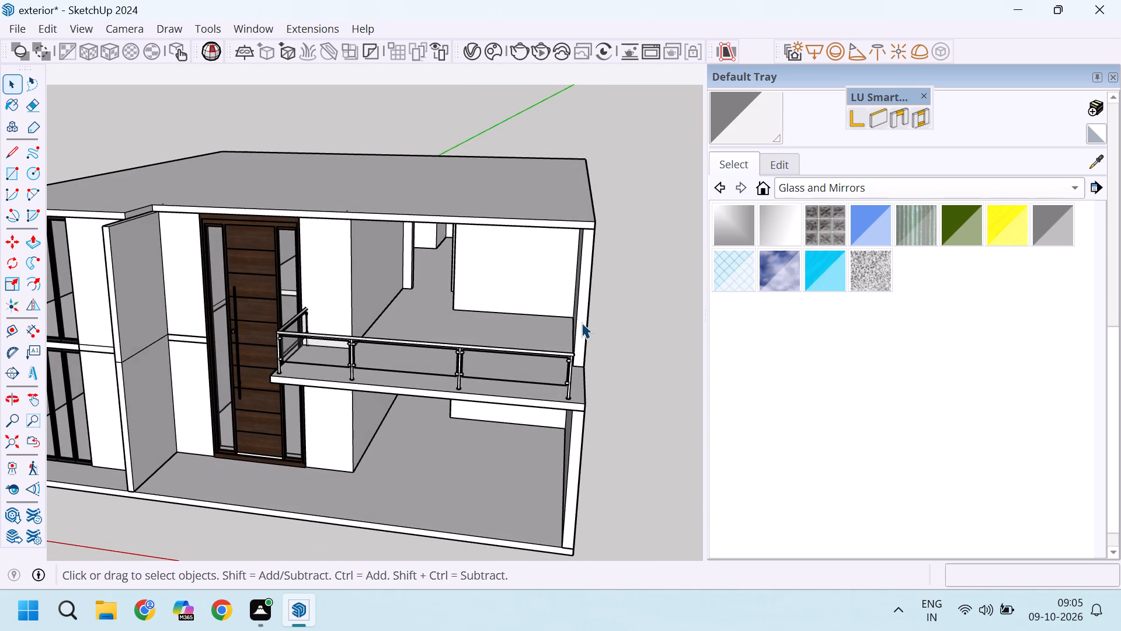
{"action": "scroll", "coordinate": [604, 317], "scroll_direction": "up", "scroll_amount": 2}
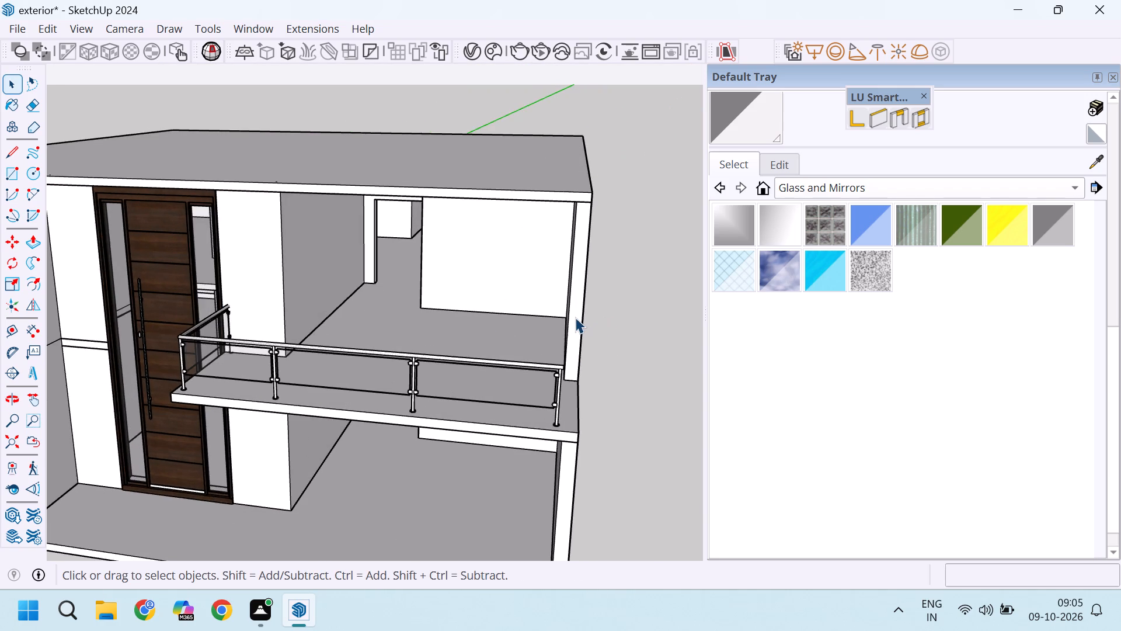
{"action": "scroll", "coordinate": [575, 317], "scroll_direction": "up", "scroll_amount": 2}
{"action": "key", "text": "p"}
{"action": "left_click", "coordinate": [579, 308]}
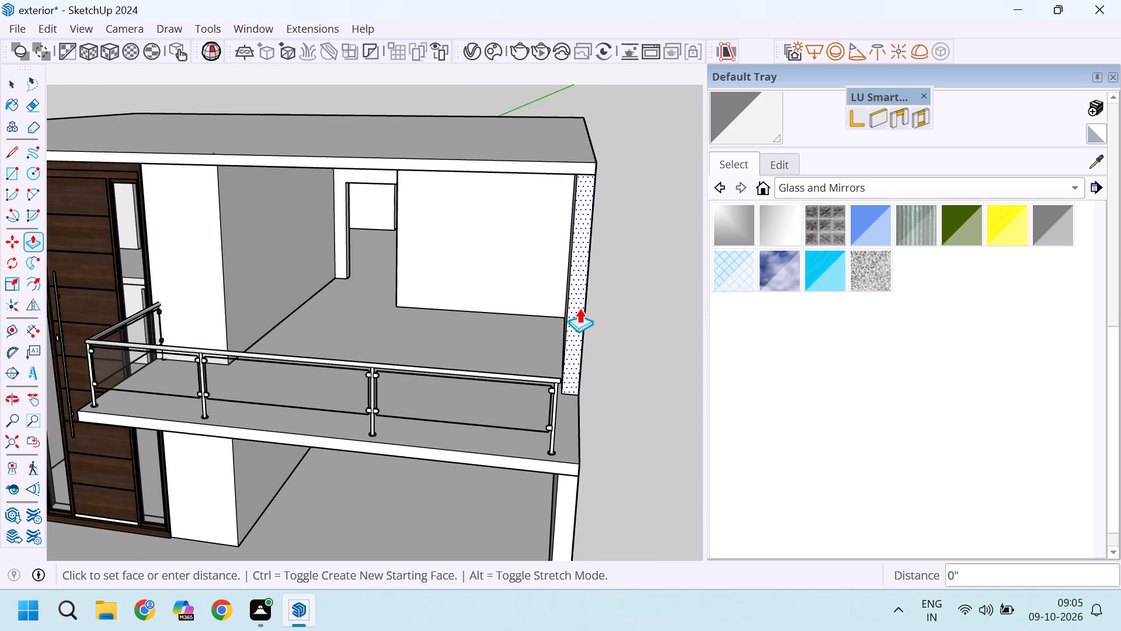
{"action": "left_click", "coordinate": [562, 262]}
{"action": "scroll", "coordinate": [589, 307], "scroll_direction": "down", "scroll_amount": 4}
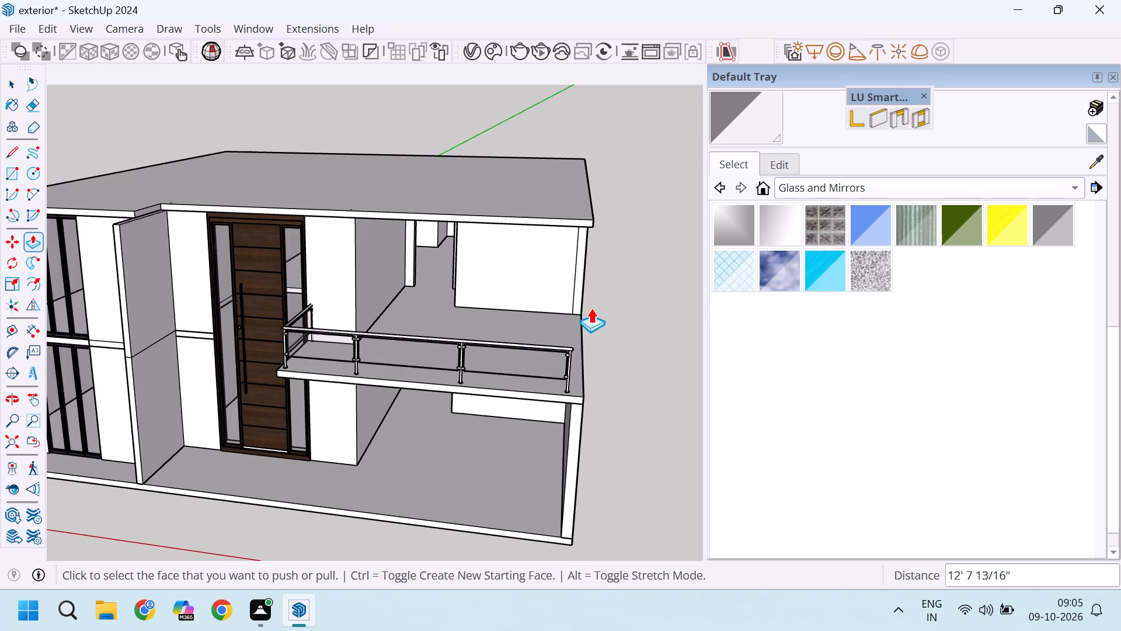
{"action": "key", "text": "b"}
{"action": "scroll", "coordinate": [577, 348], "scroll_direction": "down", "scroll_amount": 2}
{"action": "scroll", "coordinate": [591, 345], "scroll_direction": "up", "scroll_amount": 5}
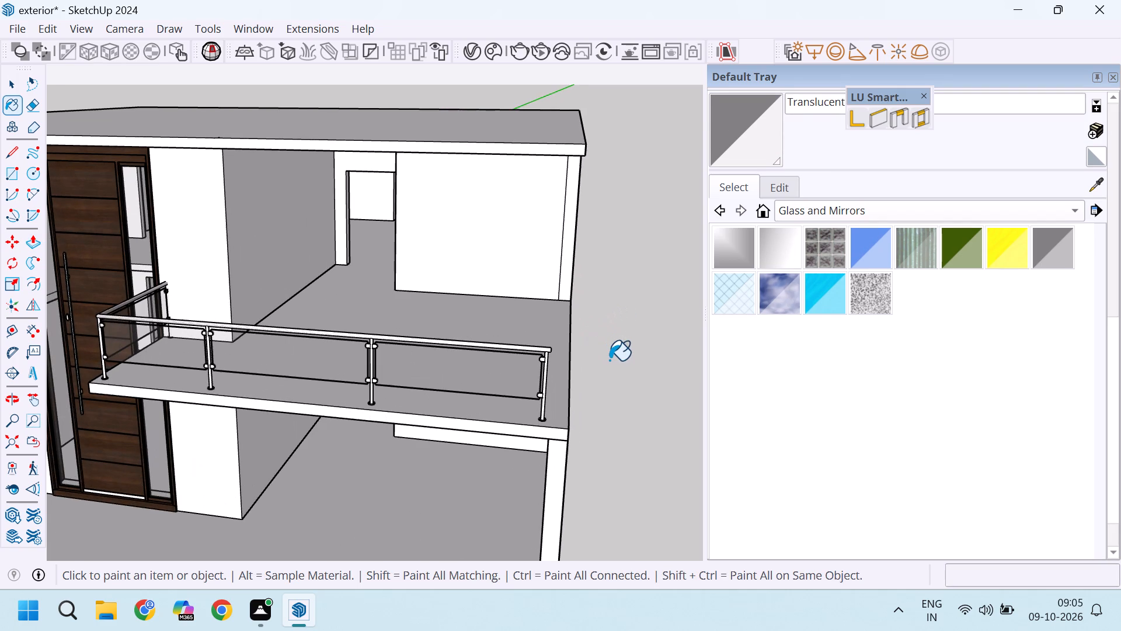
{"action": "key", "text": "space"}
Delete the existing balcony railing.
{"action": "scroll", "coordinate": [620, 359], "scroll_direction": "up", "scroll_amount": 1}
{"action": "middle_click_drag", "start_coordinate": [618, 360], "coordinate": [594, 372]}
{"action": "scroll", "coordinate": [551, 390], "scroll_direction": "down", "scroll_amount": 4}
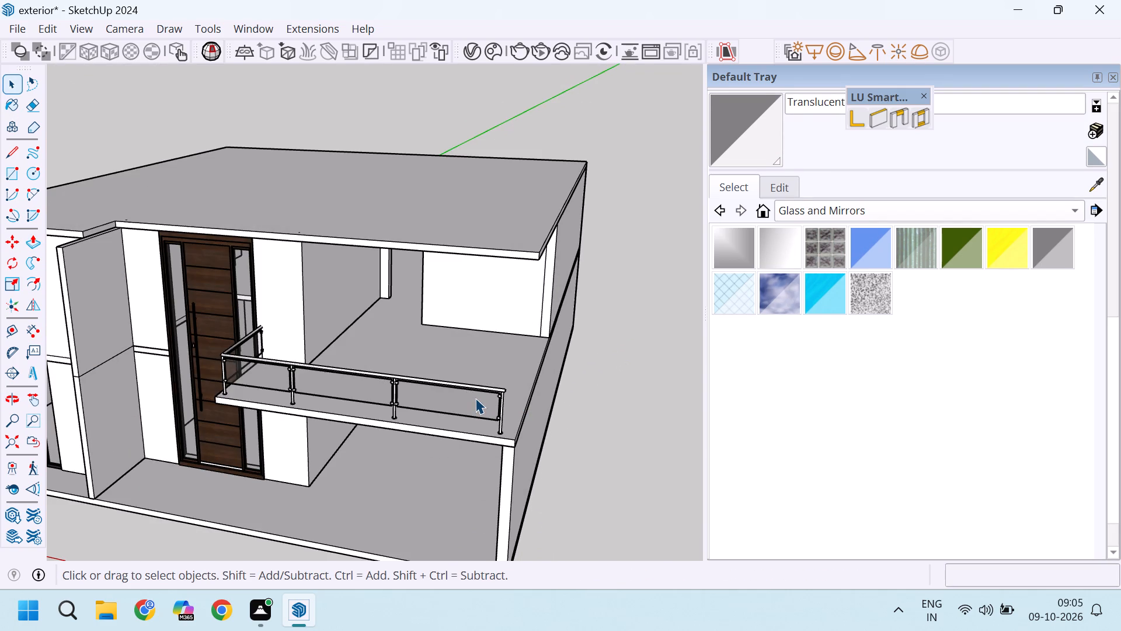
{"action": "left_click", "coordinate": [475, 398]}
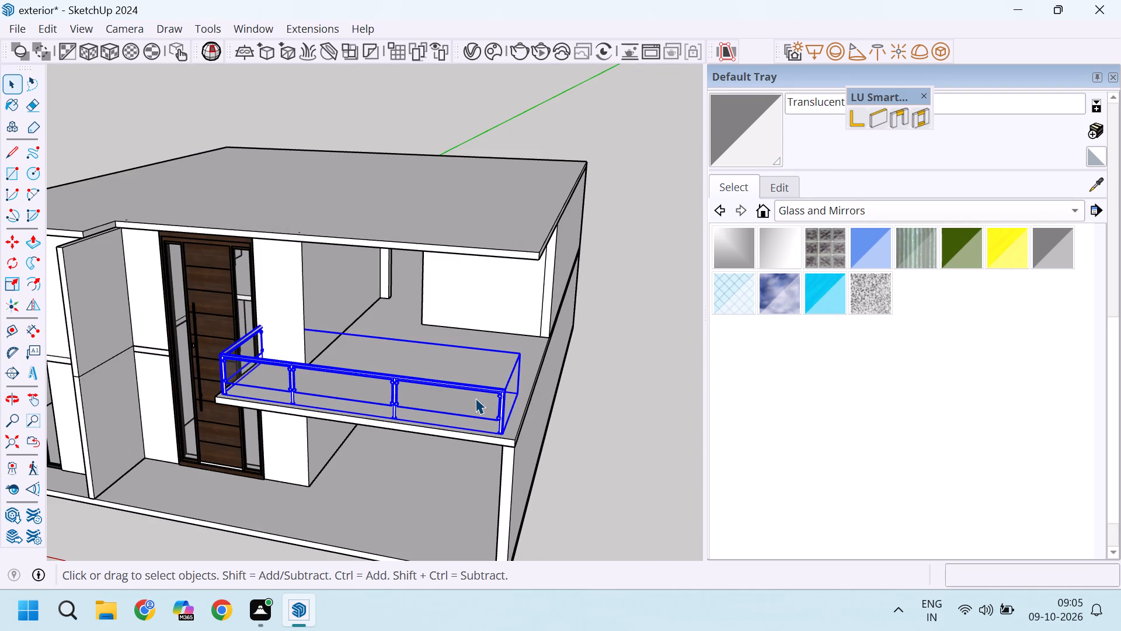
{"action": "key", "text": "Delete"}
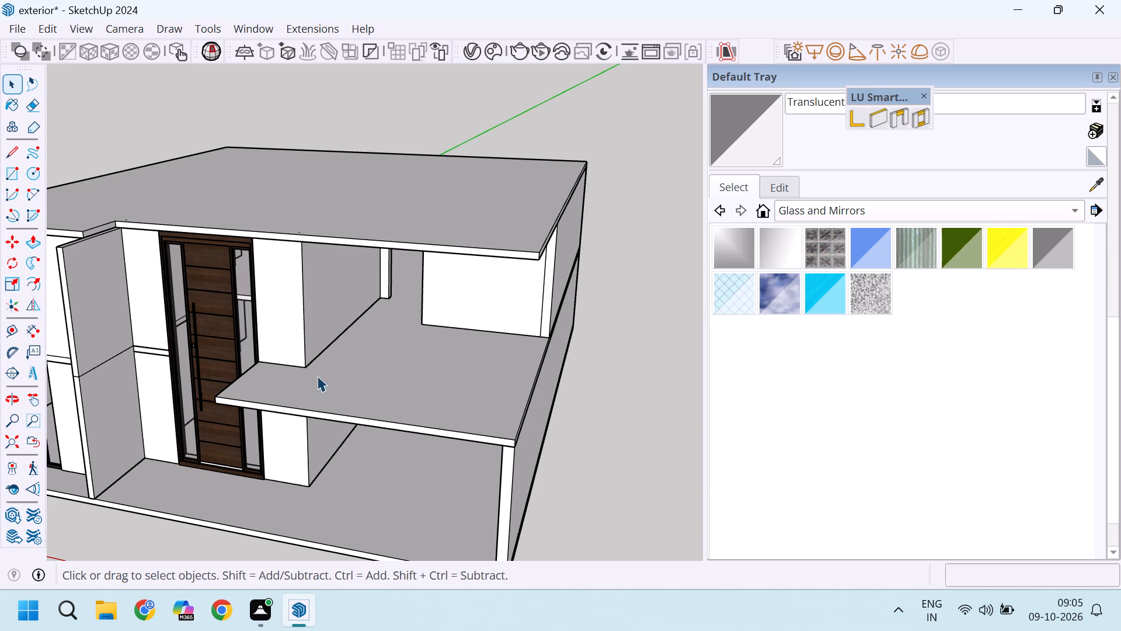
Start a 36" high Type C railing with MajRail and place its first pole where the shortened outer side wall meets the floor.
{"action": "scroll", "coordinate": [253, 374], "scroll_direction": "up", "scroll_amount": 3}
{"action": "middle_click_drag", "start_coordinate": [267, 368], "coordinate": [319, 370]}
{"action": "left_click", "coordinate": [310, 18]}
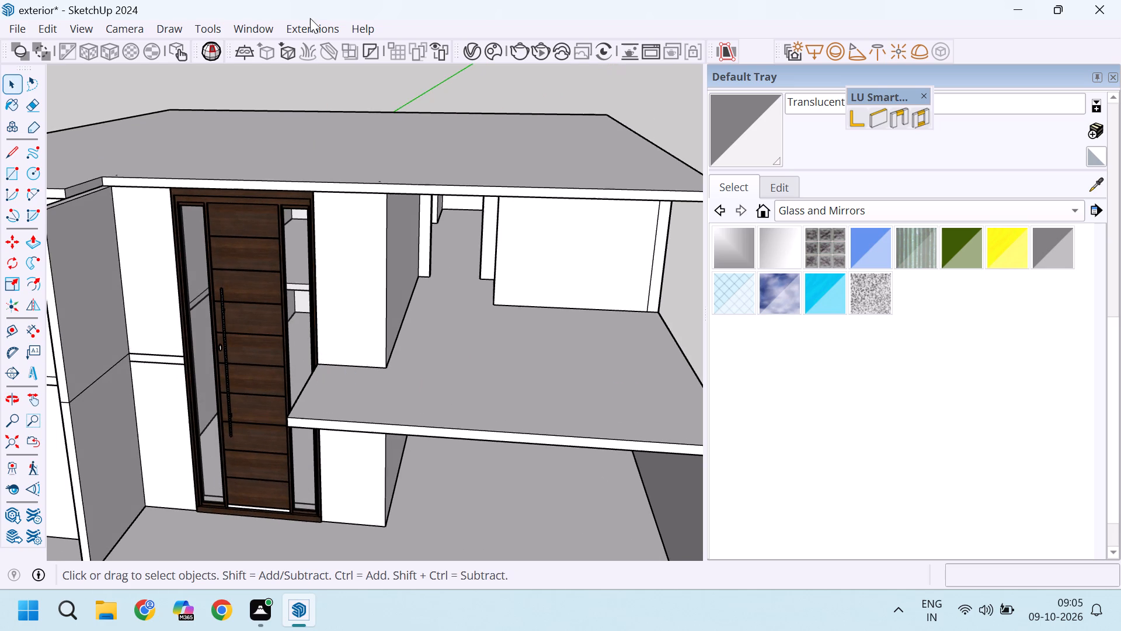
{"action": "left_click", "coordinate": [308, 22]}
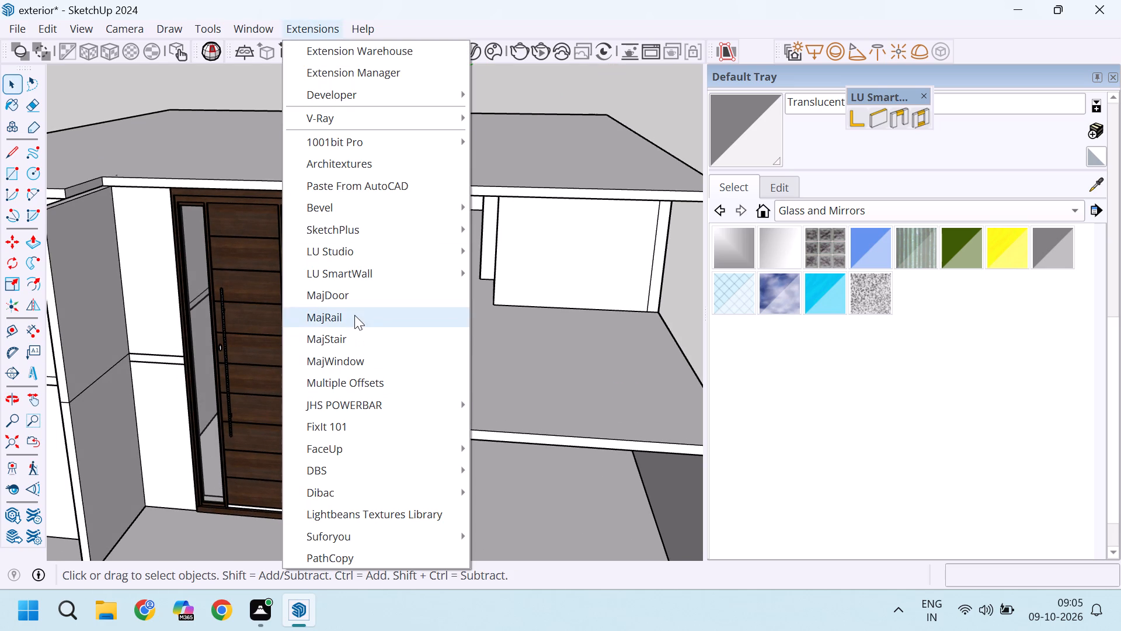
{"action": "left_click", "coordinate": [354, 313]}
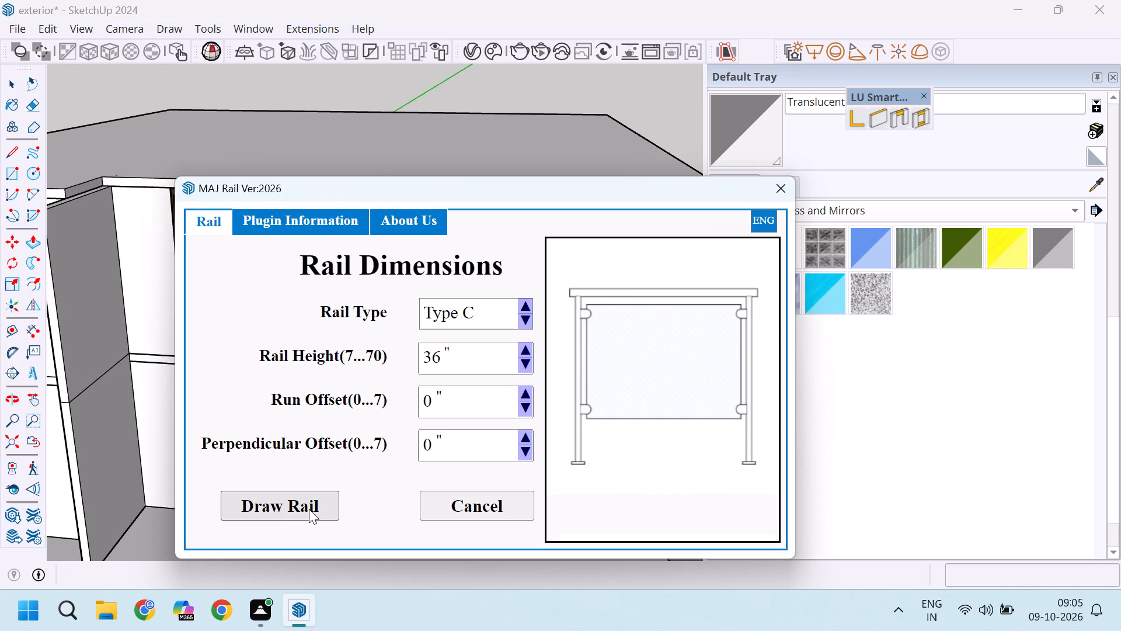
{"action": "left_click", "coordinate": [309, 509]}
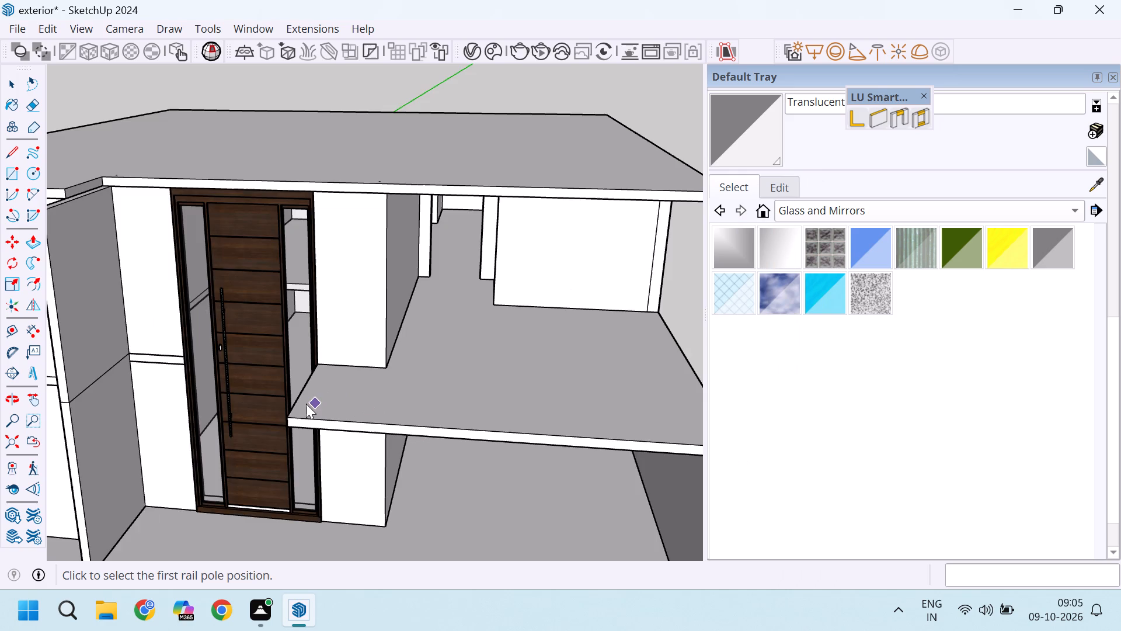
{"action": "scroll", "coordinate": [306, 404], "scroll_direction": "down", "scroll_amount": 4}
{"action": "scroll", "coordinate": [522, 348], "scroll_direction": "up", "scroll_amount": 14}
{"action": "scroll", "coordinate": [594, 331], "scroll_direction": "up", "scroll_amount": 4}
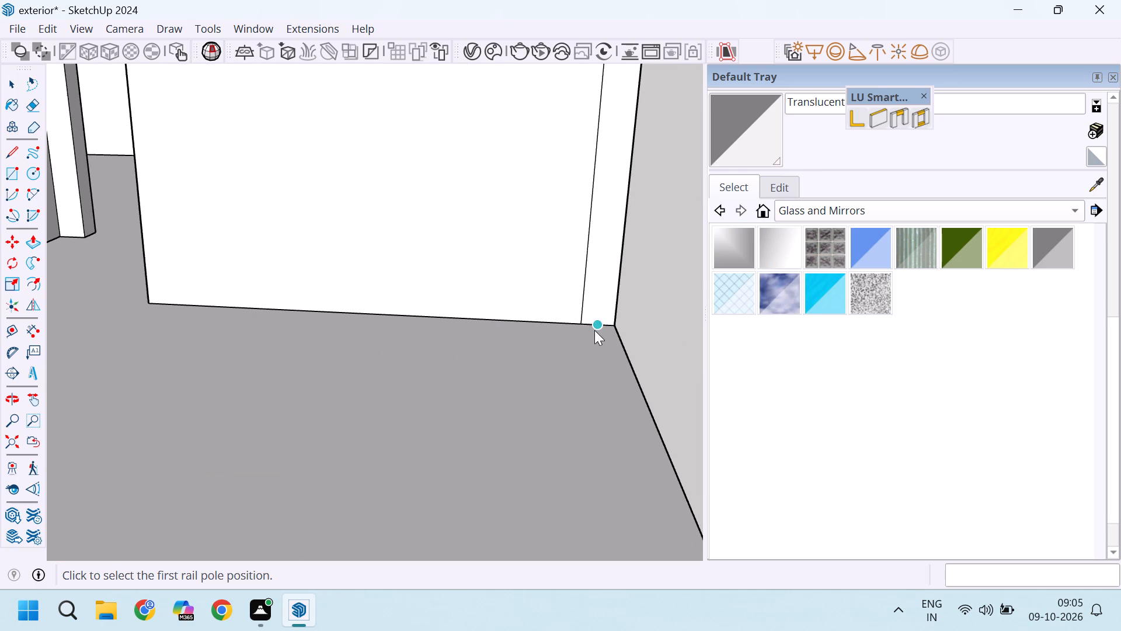
{"action": "scroll", "coordinate": [594, 330], "scroll_direction": "up", "scroll_amount": 1}
{"action": "left_click", "coordinate": [598, 324]}
Place two more poles along the slab's outer side edge, the second at the front corner about 10' 2" beyond the first.
{"action": "scroll", "coordinate": [598, 324], "scroll_direction": "down", "scroll_amount": 8}
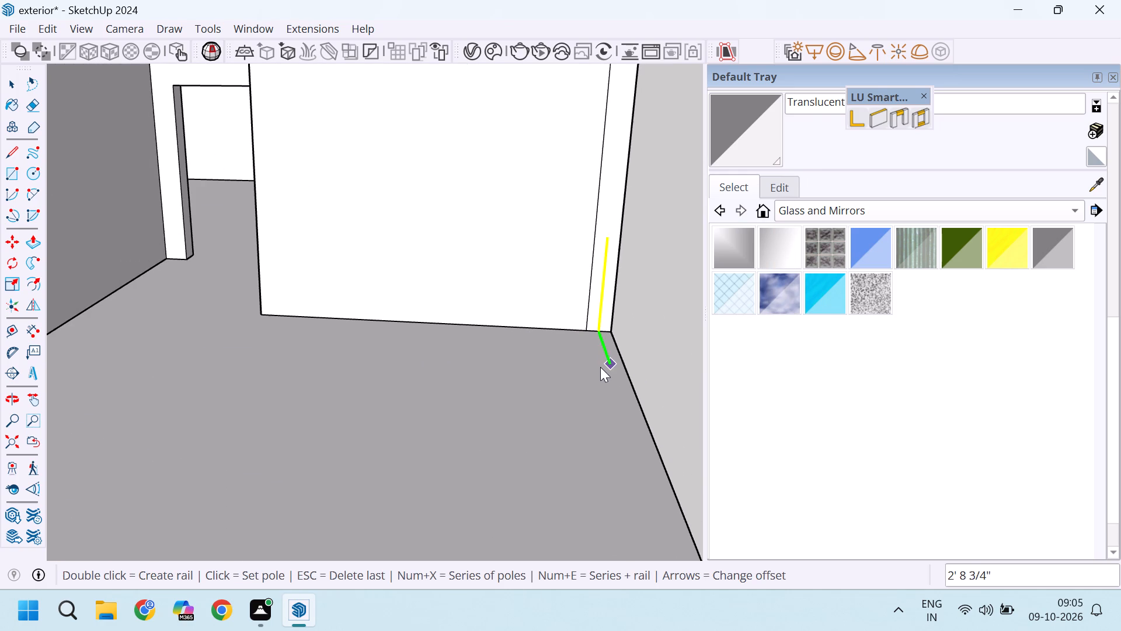
{"action": "scroll", "coordinate": [610, 388], "scroll_direction": "down", "scroll_amount": 5}
{"action": "scroll", "coordinate": [625, 436], "scroll_direction": "down", "scroll_amount": 2}
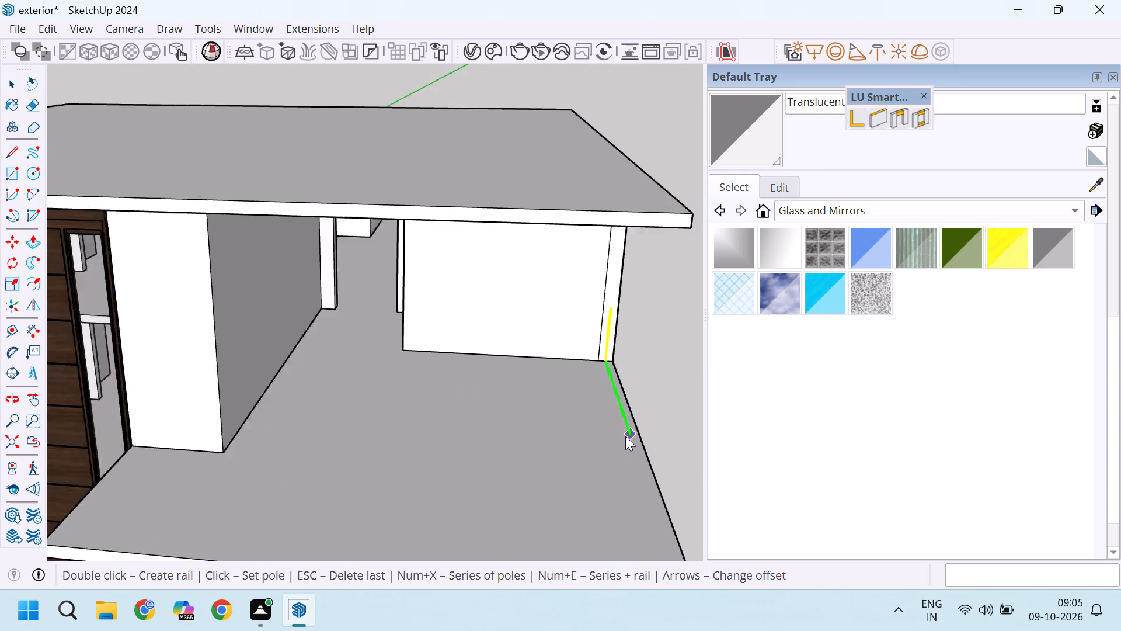
{"action": "scroll", "coordinate": [625, 436], "scroll_direction": "down", "scroll_amount": 4}
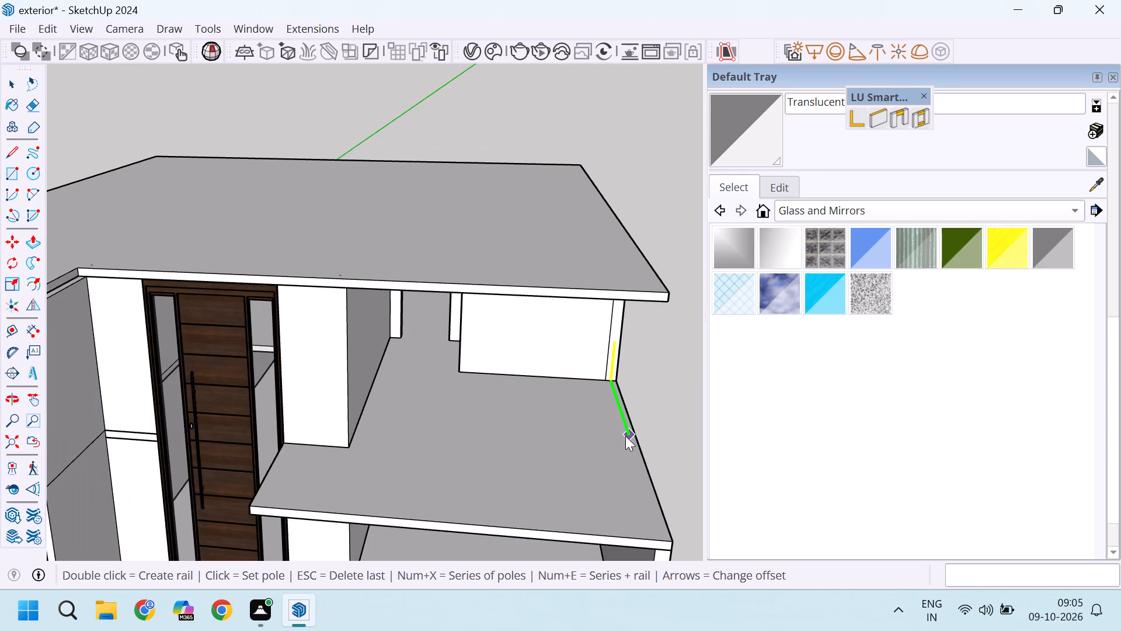
{"action": "left_click", "coordinate": [625, 436]}
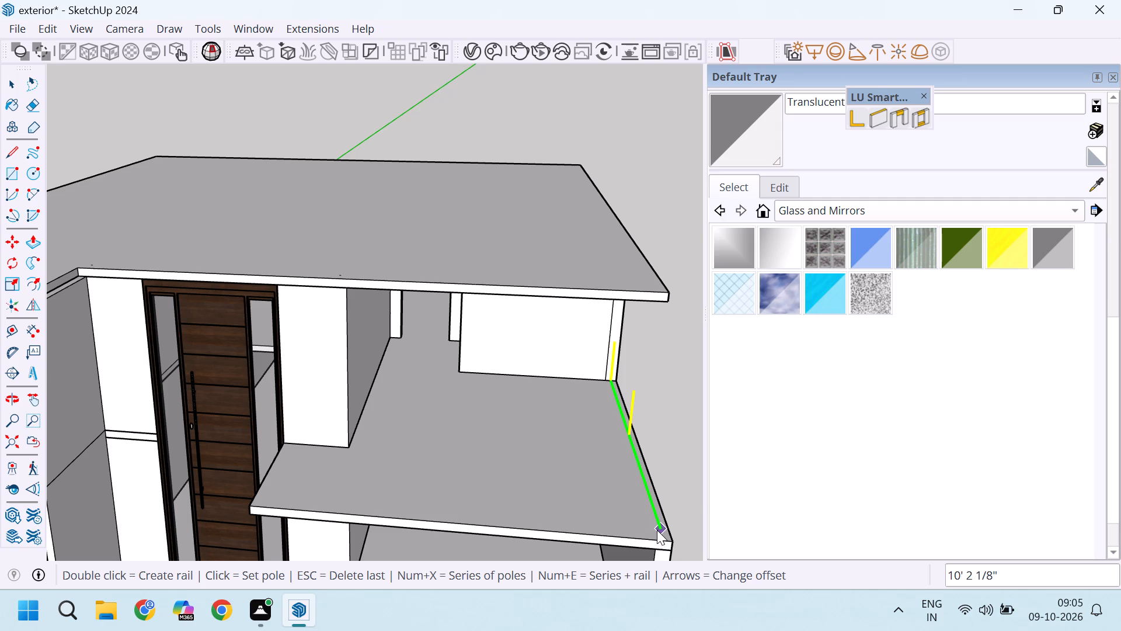
{"action": "left_click", "coordinate": [657, 528]}
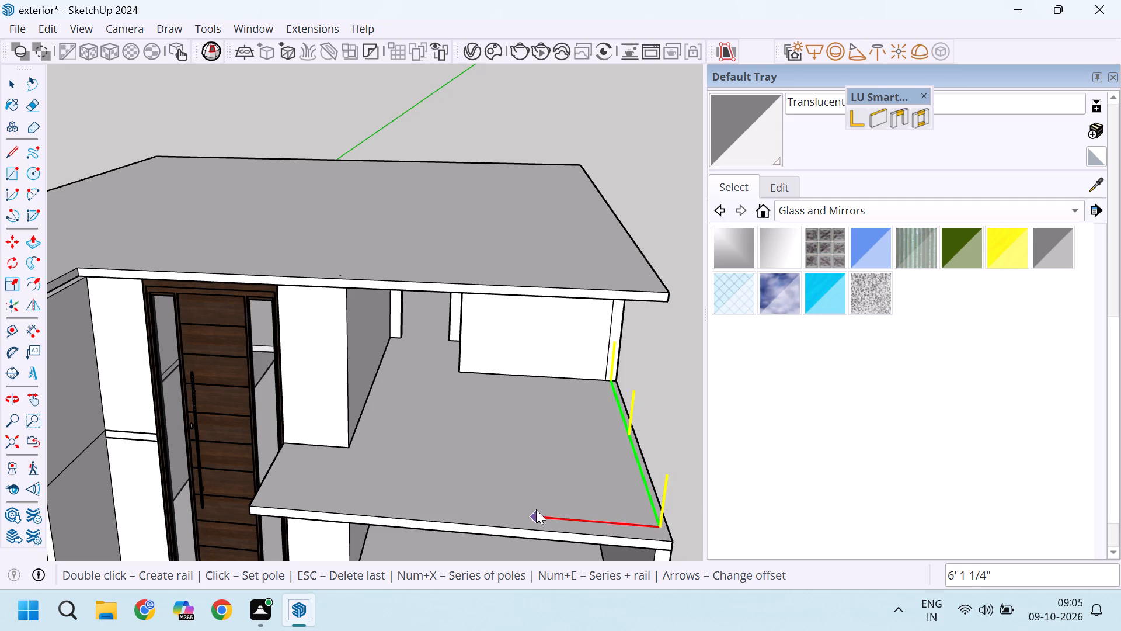
Place three poles along the balcony's front edge at spacings of about 6' 1", 8' and 6', ending at the door-side corner.
{"action": "left_click", "coordinate": [536, 509]}
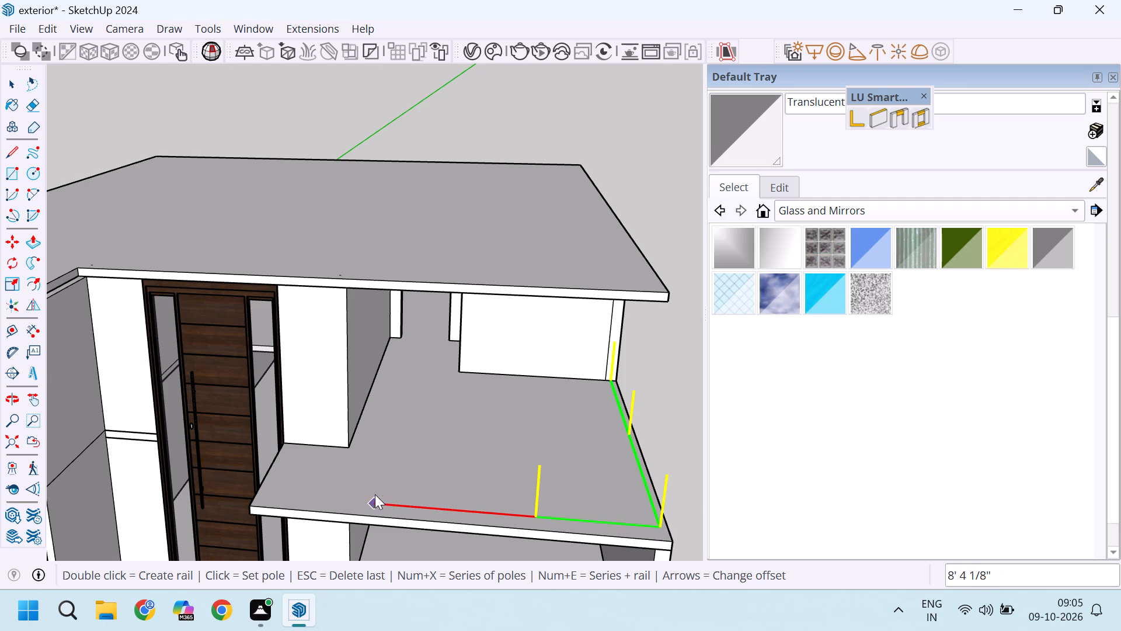
{"action": "left_click", "coordinate": [378, 501]}
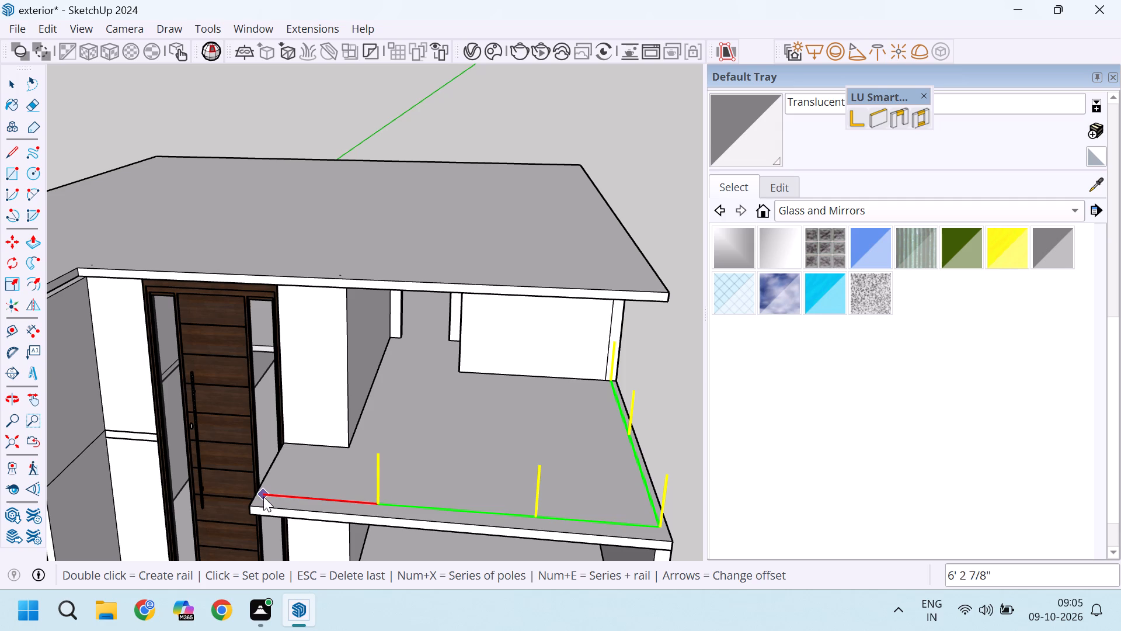
{"action": "left_click", "coordinate": [271, 498]}
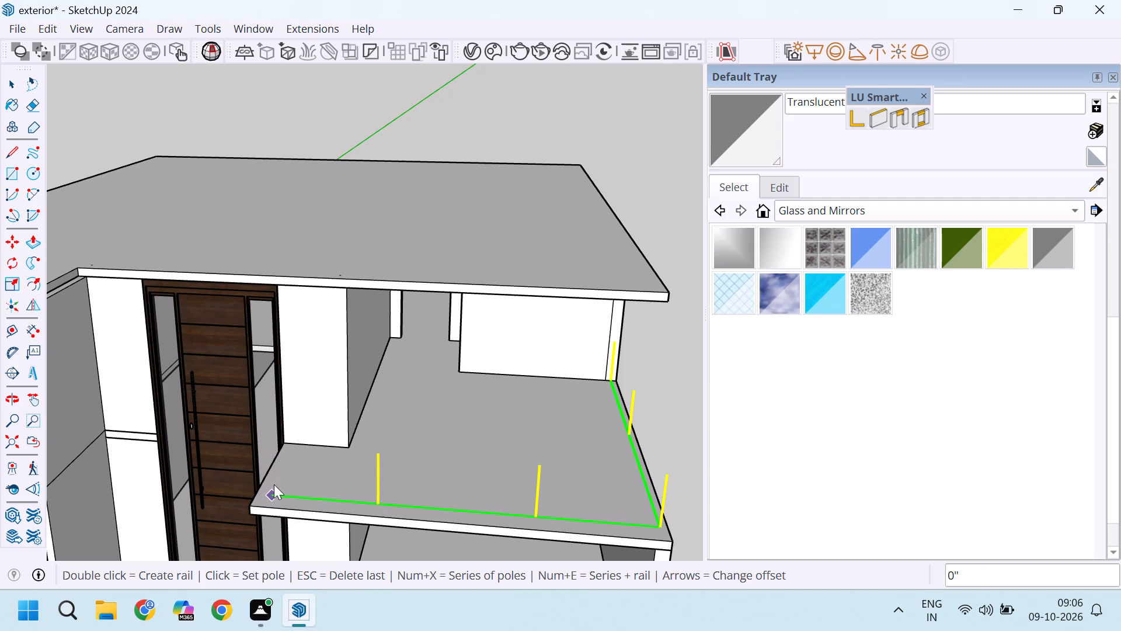
Place the last pole against the wall beside the entrance door and create the balcony railing.
{"action": "scroll", "coordinate": [285, 463], "scroll_direction": "up", "scroll_amount": 11}
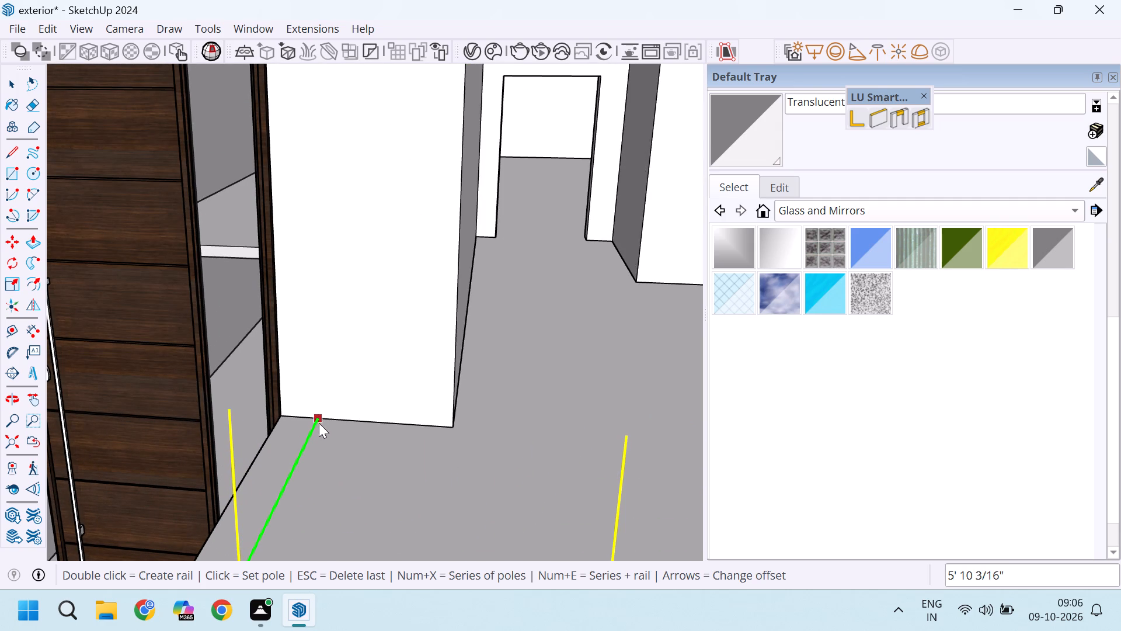
{"action": "triple_click", "coordinate": [316, 431]}
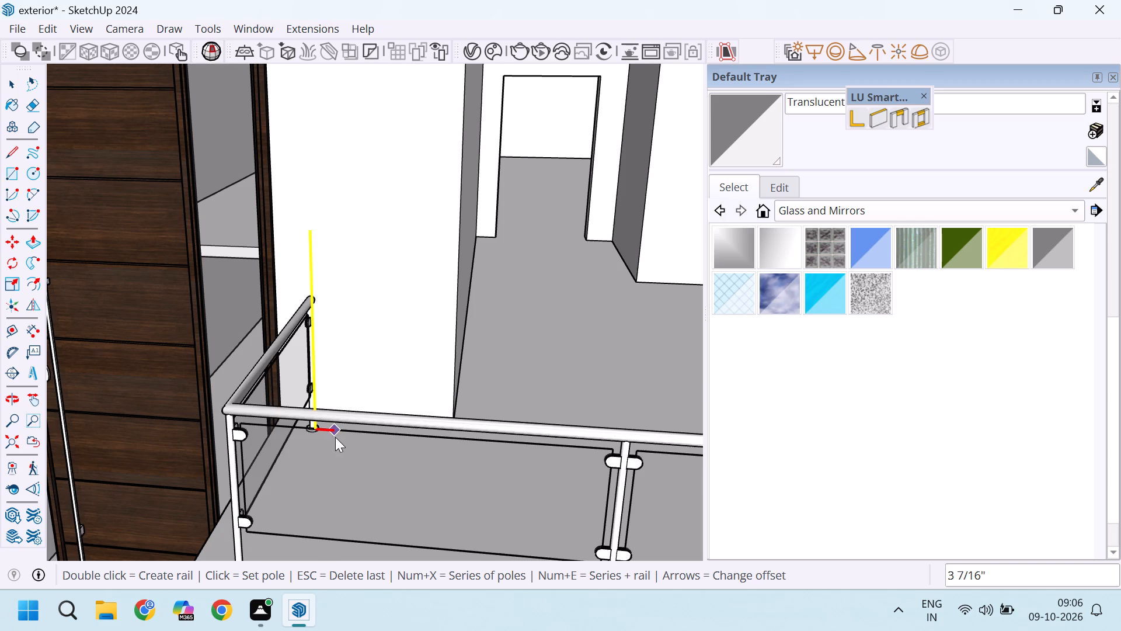
Leave the railing command and inspect the new balcony railing from the front, the outer side and above.
{"action": "scroll", "coordinate": [333, 429], "scroll_direction": "down", "scroll_amount": 9}
{"action": "key", "text": "Escape"}
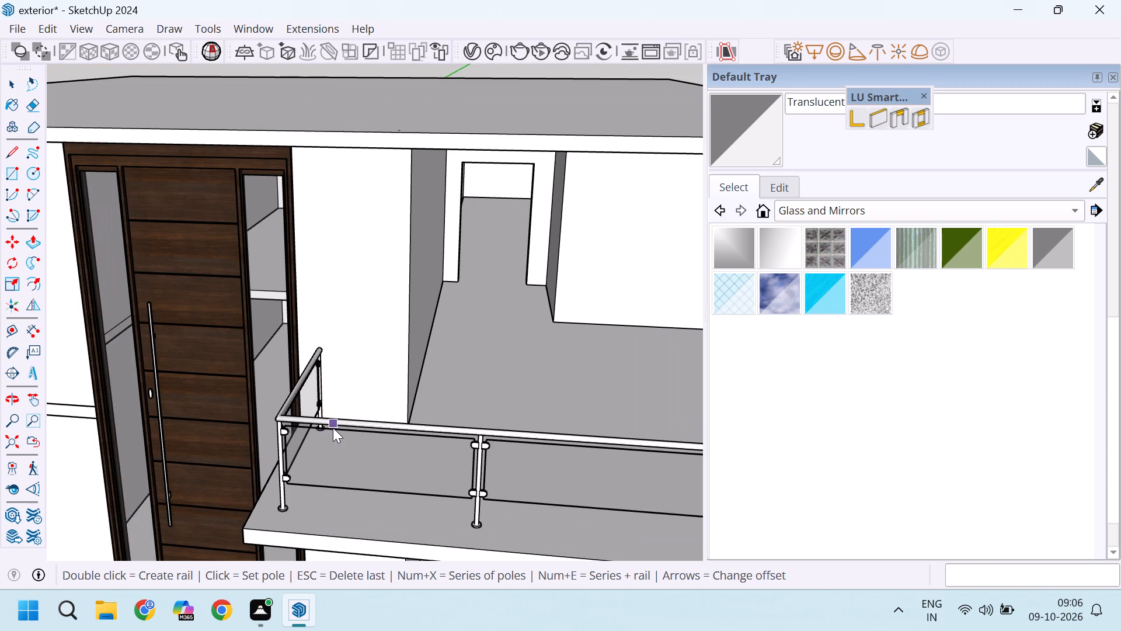
{"action": "key", "text": "Escape"}
{"action": "key", "text": "Escape"}
{"action": "scroll", "coordinate": [406, 414], "scroll_direction": "down", "scroll_amount": 6}
{"action": "key", "text": "space"}
{"action": "key", "text": "space"}
{"action": "scroll", "coordinate": [410, 396], "scroll_direction": "down", "scroll_amount": 5}
{"action": "scroll", "coordinate": [674, 377], "scroll_direction": "up", "scroll_amount": 1}
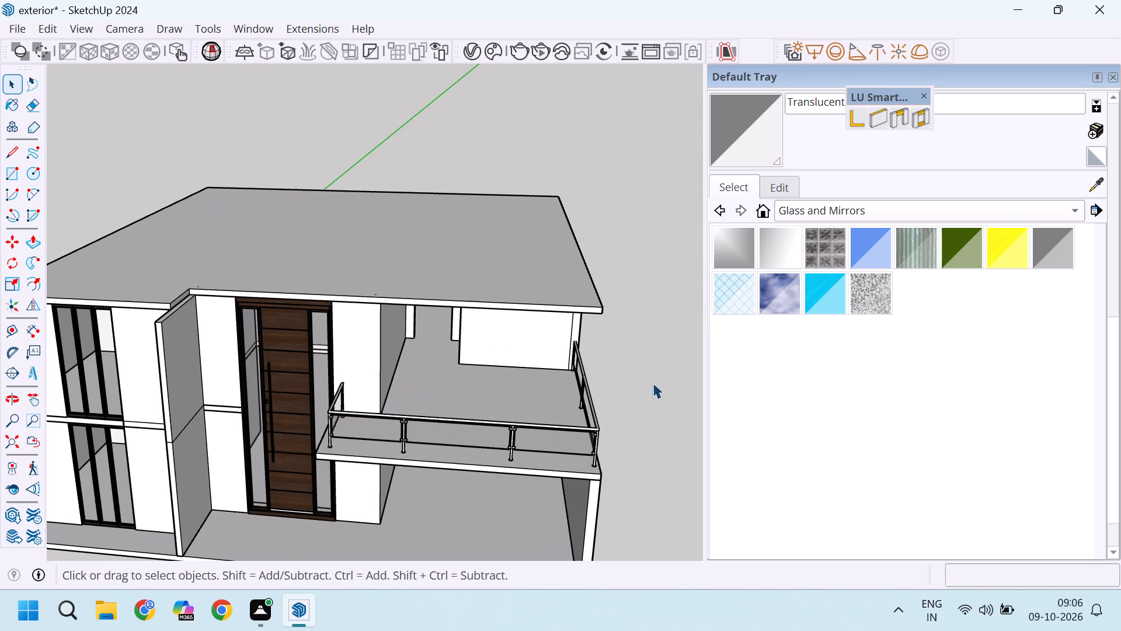
{"action": "middle_click_drag", "start_coordinate": [591, 421], "coordinate": [426, 401]}
{"action": "scroll", "coordinate": [452, 380], "scroll_direction": "up", "scroll_amount": 3}
{"action": "scroll", "coordinate": [466, 382], "scroll_direction": "down", "scroll_amount": 2}
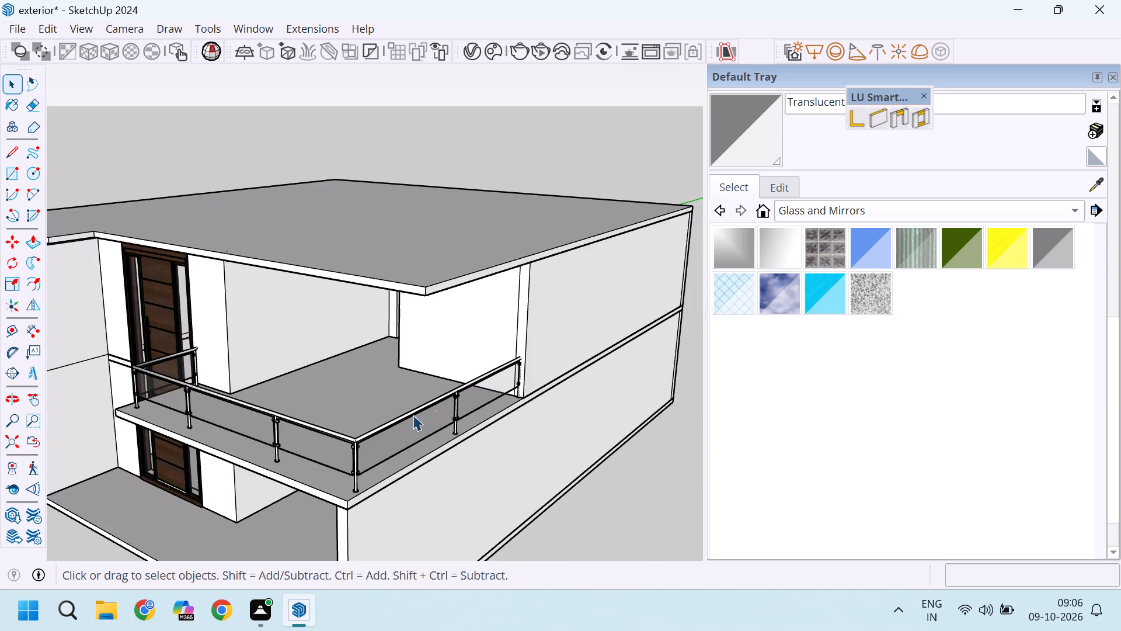
{"action": "middle_click_drag", "start_coordinate": [374, 425], "coordinate": [429, 492]}
{"action": "scroll", "coordinate": [416, 463], "scroll_direction": "down", "scroll_amount": 8}
{"action": "middle_click_drag", "start_coordinate": [385, 497], "coordinate": [388, 581]}
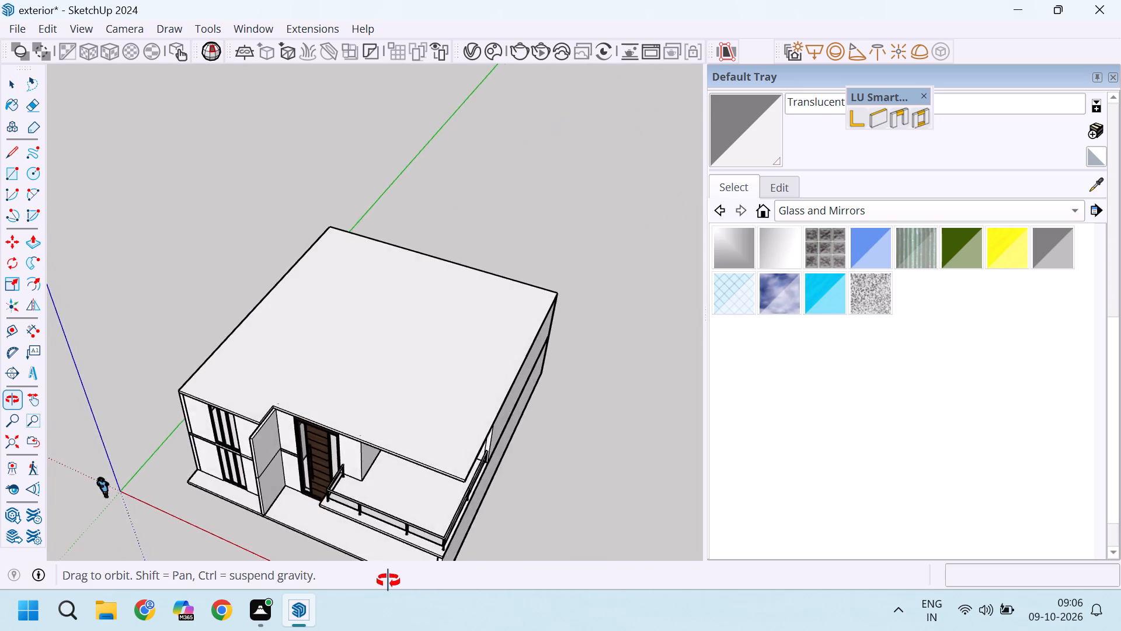
{"action": "middle_click_drag", "start_coordinate": [388, 581], "coordinate": [400, 470]}
{"action": "scroll", "coordinate": [402, 472], "scroll_direction": "up", "scroll_amount": 8}
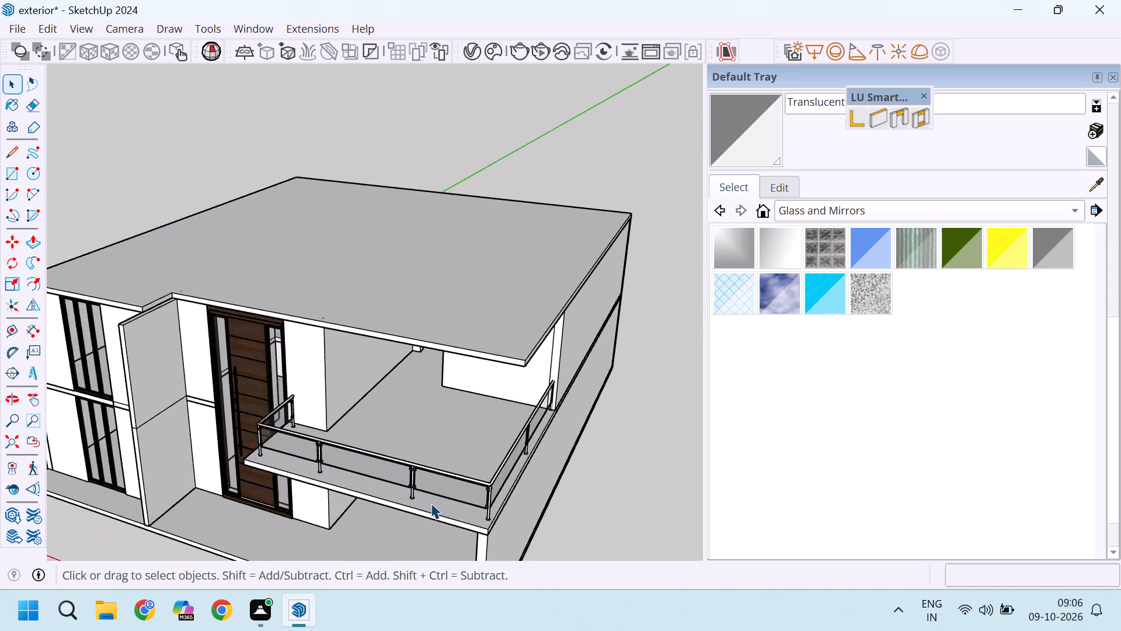
{"action": "scroll", "coordinate": [431, 503], "scroll_direction": "up", "scroll_amount": 2}
{"action": "scroll", "coordinate": [485, 518], "scroll_direction": "up", "scroll_amount": 5}
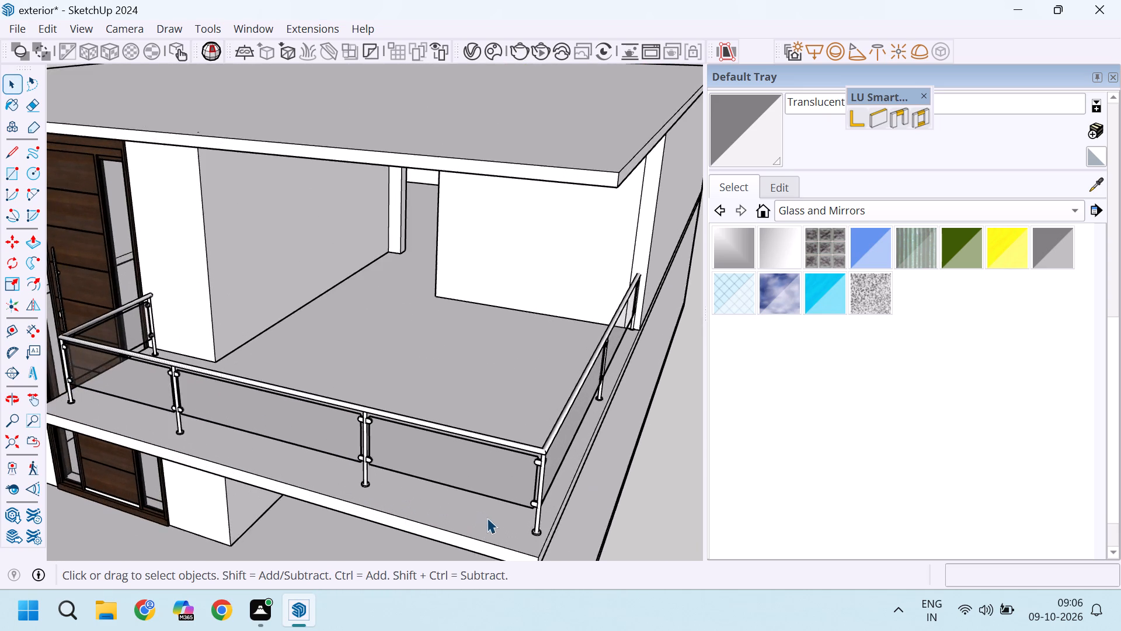
{"action": "scroll", "coordinate": [427, 465], "scroll_direction": "down", "scroll_amount": 3}
{"action": "scroll", "coordinate": [493, 501], "scroll_direction": "up", "scroll_amount": 9}
{"action": "scroll", "coordinate": [481, 452], "scroll_direction": "down", "scroll_amount": 4}
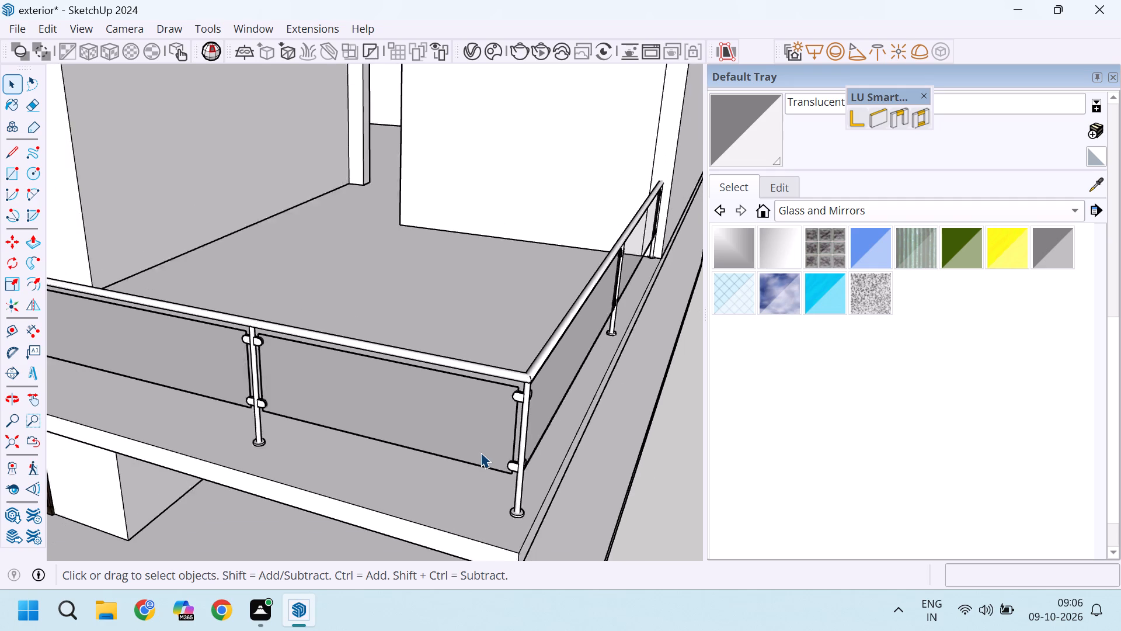
Undo the creation of the balcony railing.
{"action": "key", "text": "ctrl+z"}
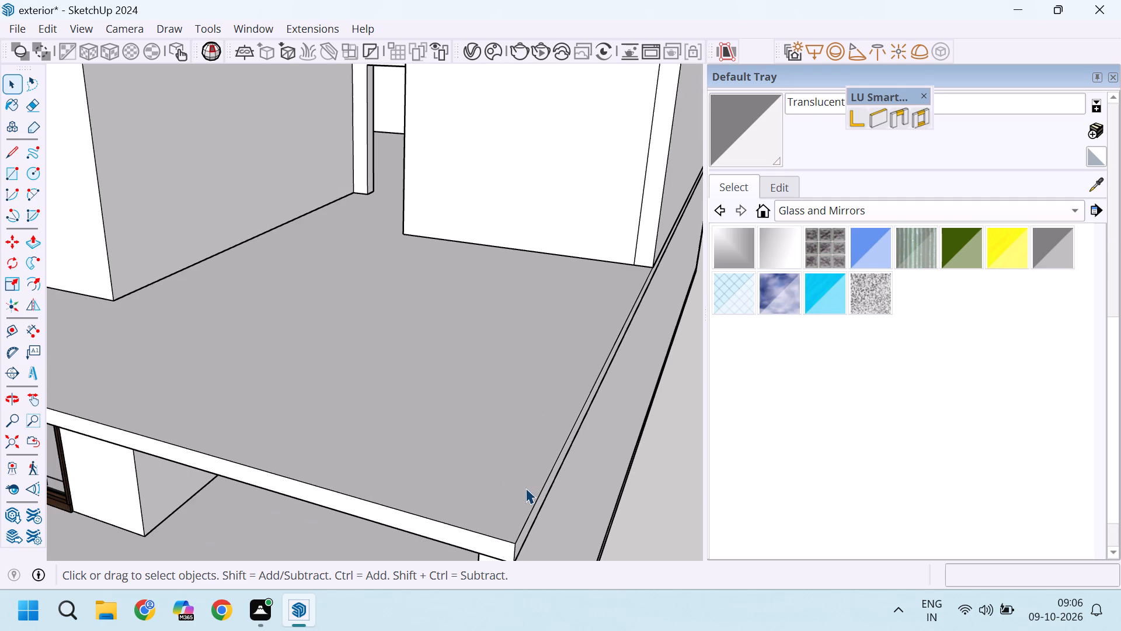
Start a new MajRail railing and place its first pole where the end of the shortened outer side wall meets the floor.
{"action": "left_click", "coordinate": [321, 27]}
{"action": "left_click", "coordinate": [369, 314]}
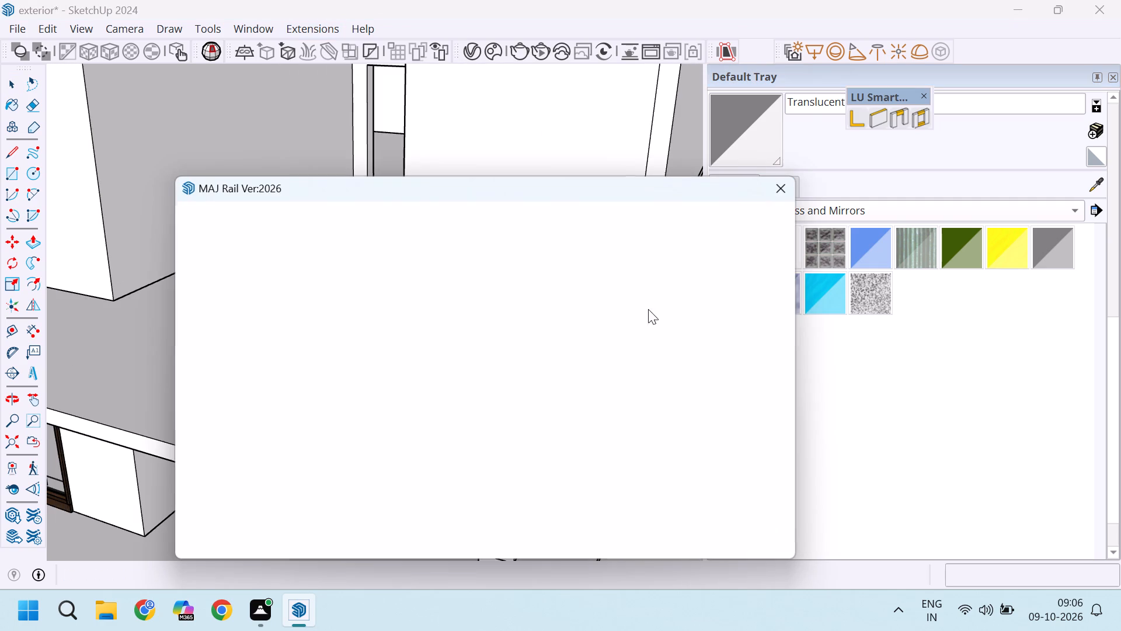
{"action": "left_click", "coordinate": [307, 504]}
{"action": "scroll", "coordinate": [637, 262], "scroll_direction": "up", "scroll_amount": 1}
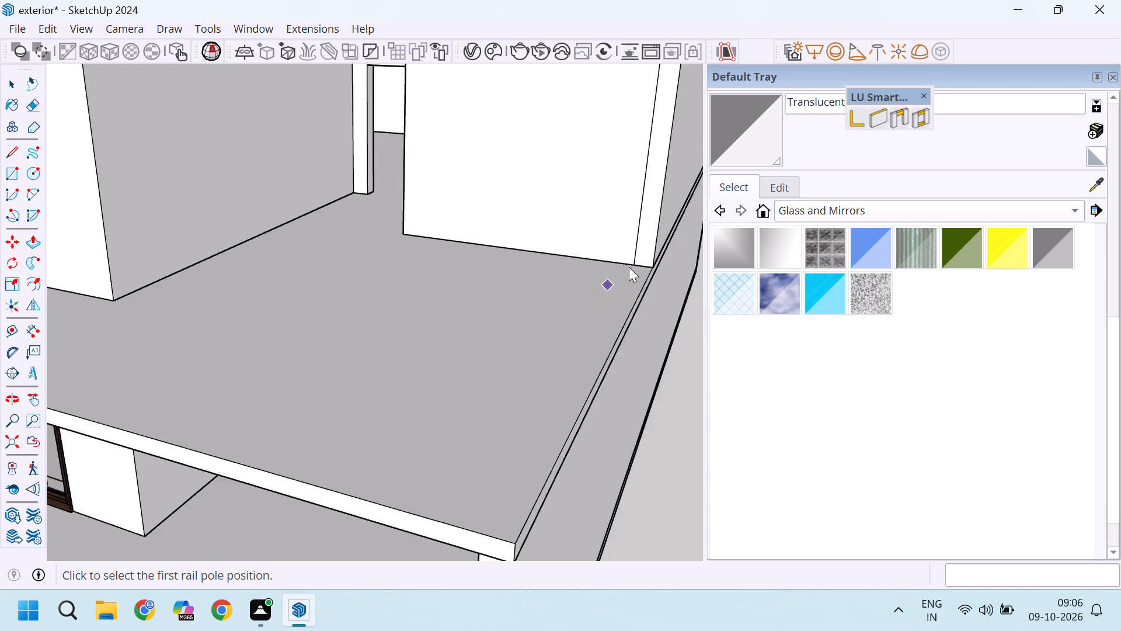
{"action": "scroll", "coordinate": [629, 267], "scroll_direction": "up", "scroll_amount": 11}
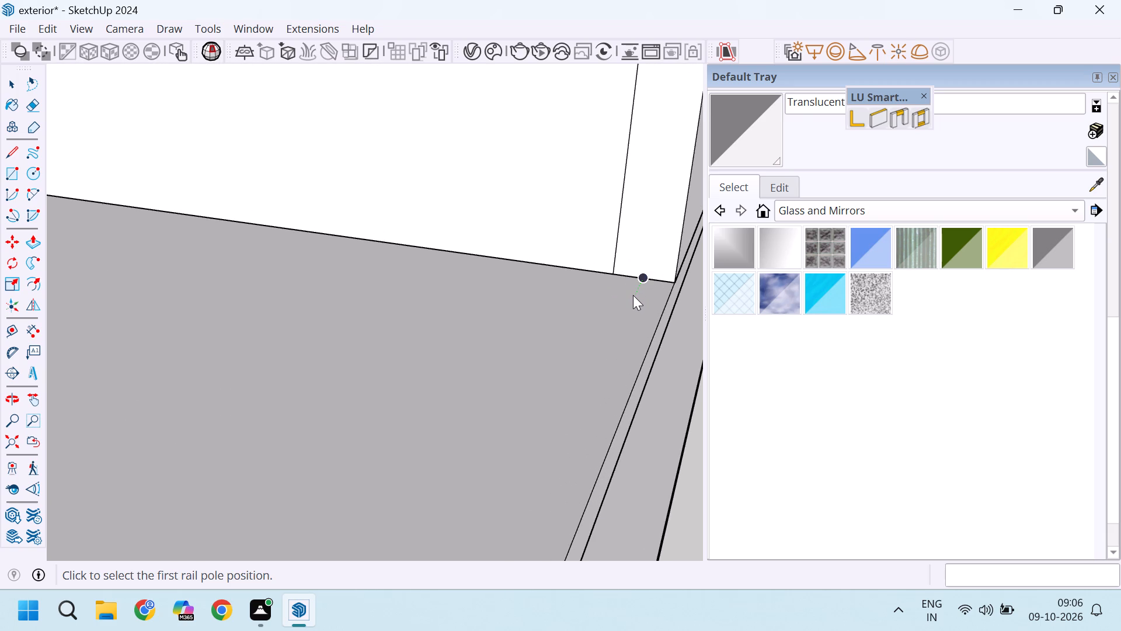
{"action": "left_click", "coordinate": [633, 295]}
Place two poles along the slab's outer side edge at spacings of about 12' and 6' 7", ending at the front corner.
{"action": "scroll", "coordinate": [619, 317], "scroll_direction": "down", "scroll_amount": 9}
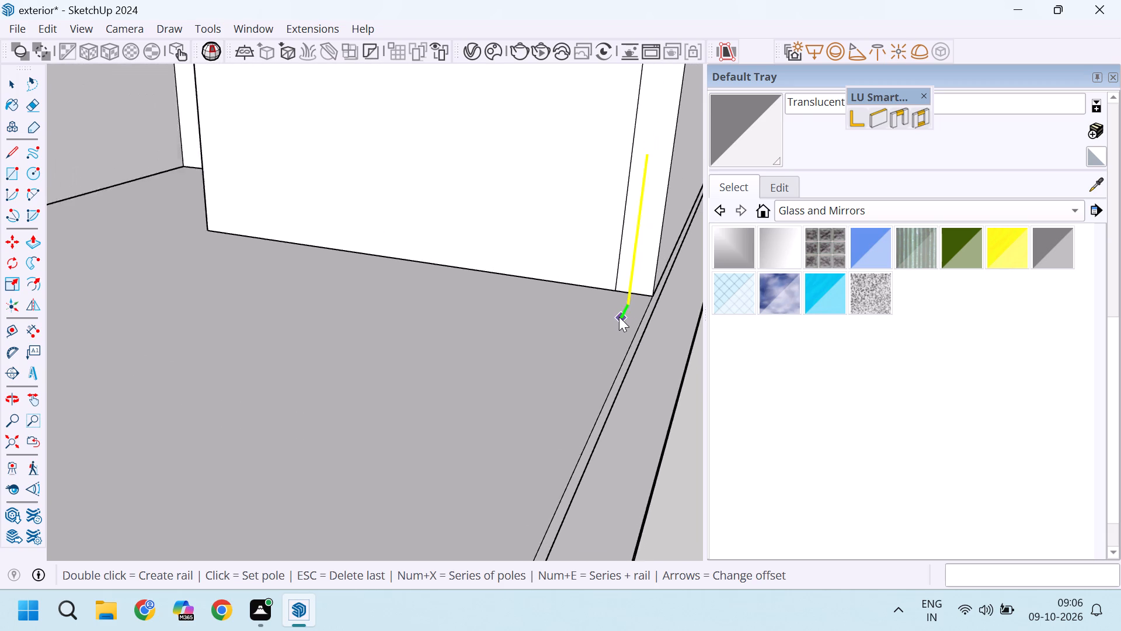
{"action": "scroll", "coordinate": [619, 317], "scroll_direction": "down", "scroll_amount": 9}
{"action": "scroll", "coordinate": [535, 424], "scroll_direction": "up", "scroll_amount": 4}
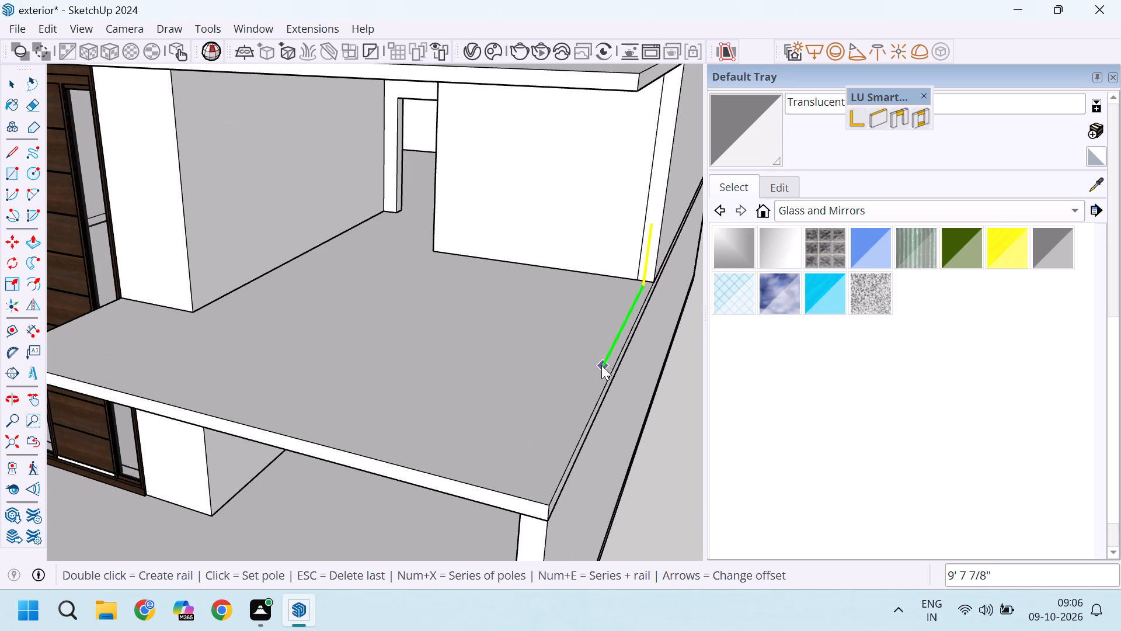
{"action": "left_click", "coordinate": [584, 390]}
{"action": "scroll", "coordinate": [537, 477], "scroll_direction": "up", "scroll_amount": 10}
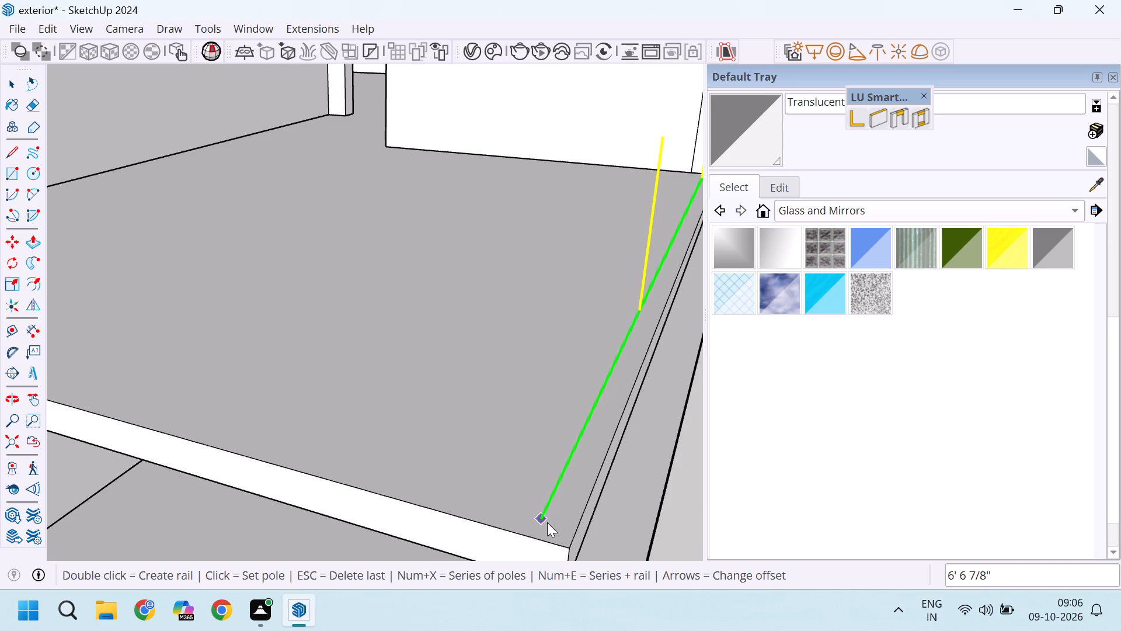
{"action": "left_click", "coordinate": [547, 522]}
Place three poles along the balcony's front edge at spacings of about 6' 10", 7' 7" and 6' 5", ending at the door-side corner.
{"action": "scroll", "coordinate": [504, 501], "scroll_direction": "down", "scroll_amount": 12}
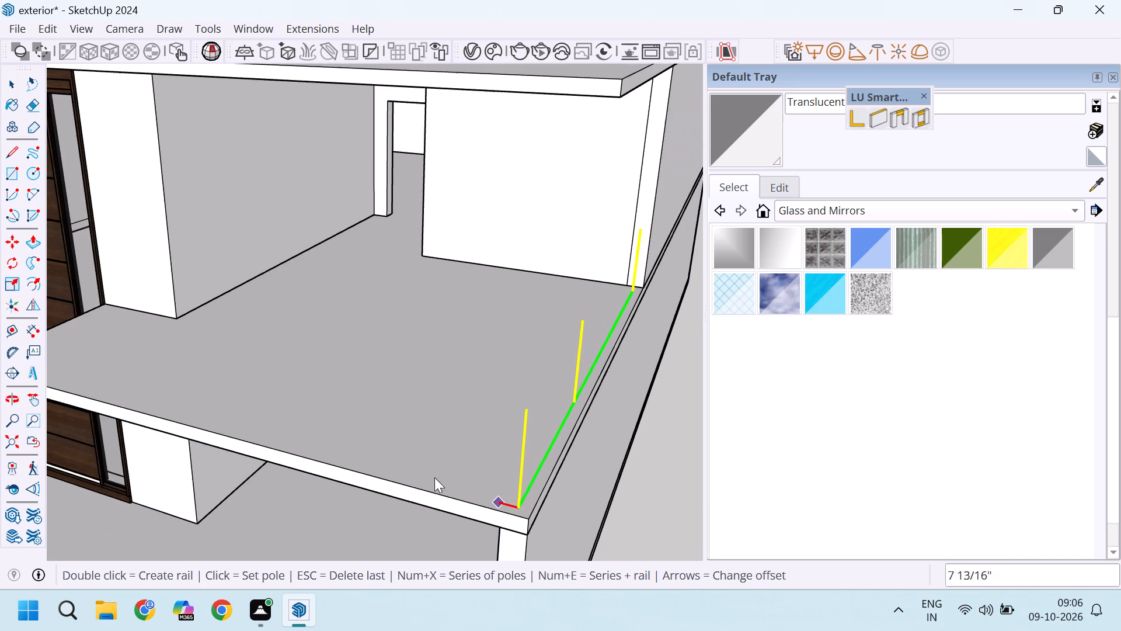
{"action": "scroll", "coordinate": [257, 435], "scroll_direction": "up", "scroll_amount": 2}
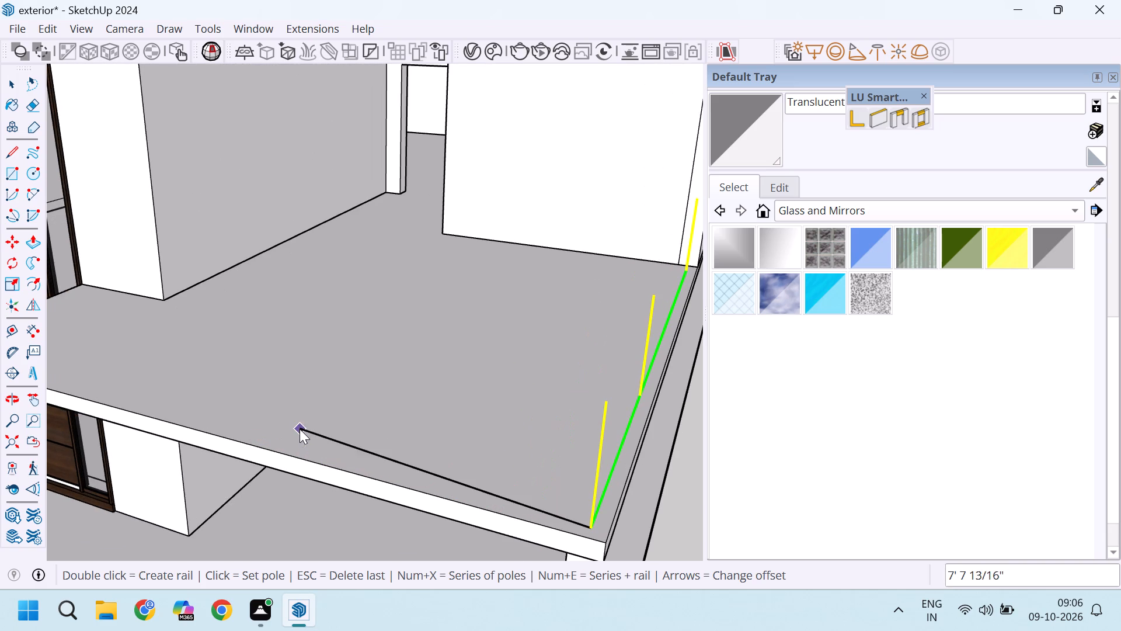
{"action": "left_click", "coordinate": [311, 445]}
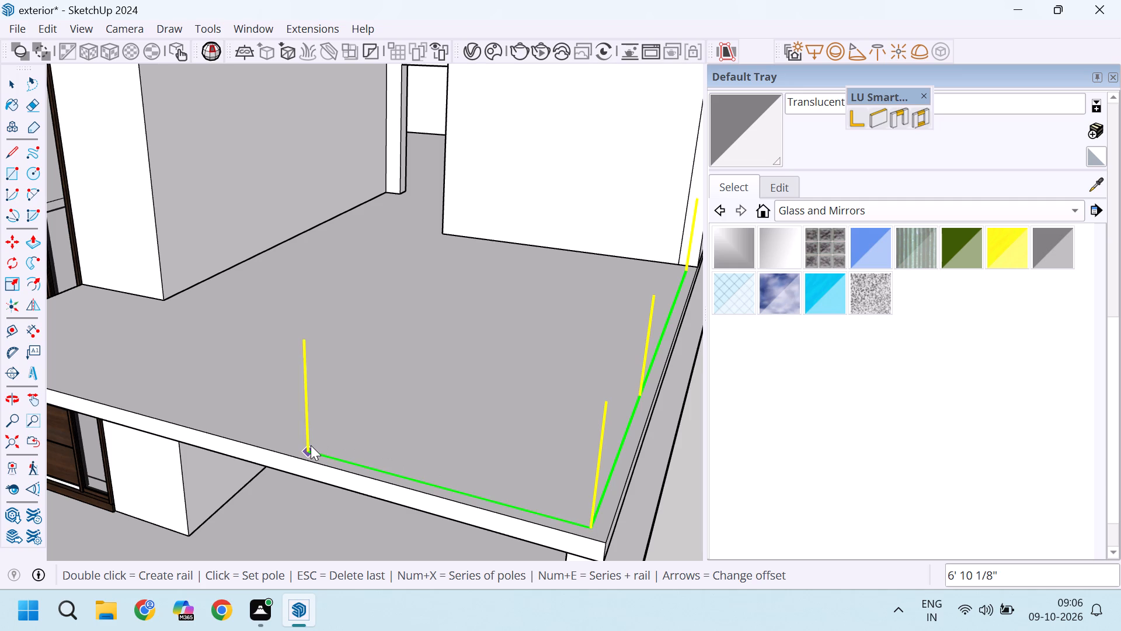
{"action": "scroll", "coordinate": [309, 445], "scroll_direction": "down", "scroll_amount": 6}
{"action": "scroll", "coordinate": [147, 393], "scroll_direction": "up", "scroll_amount": 4}
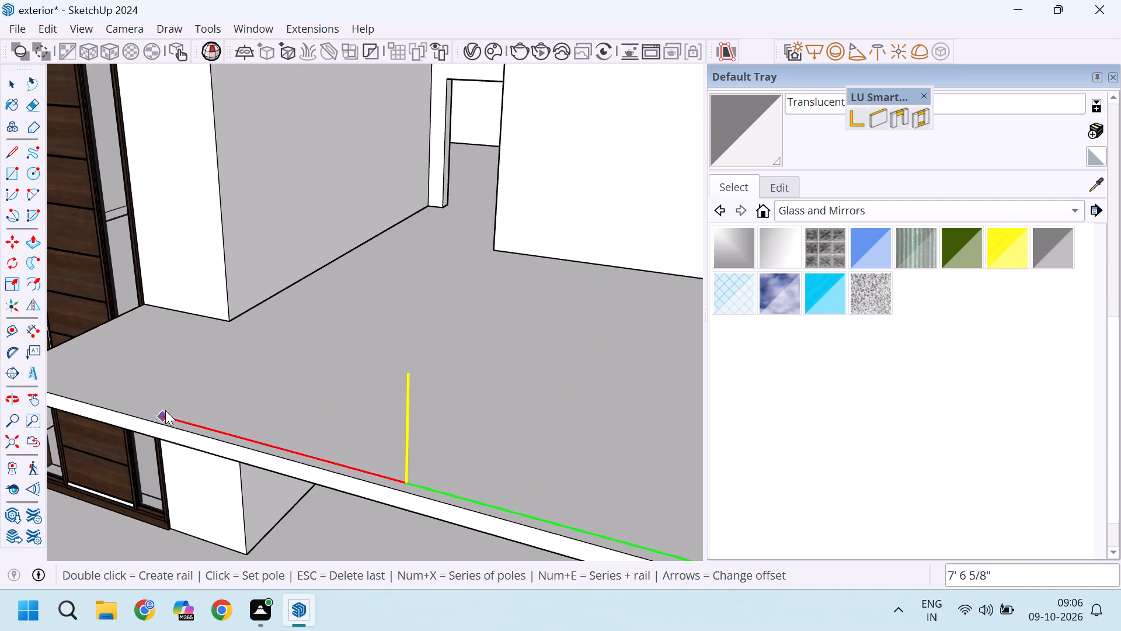
{"action": "left_click", "coordinate": [165, 410]}
{"action": "scroll", "coordinate": [165, 410], "scroll_direction": "down", "scroll_amount": 5}
{"action": "scroll", "coordinate": [82, 395], "scroll_direction": "up", "scroll_amount": 6}
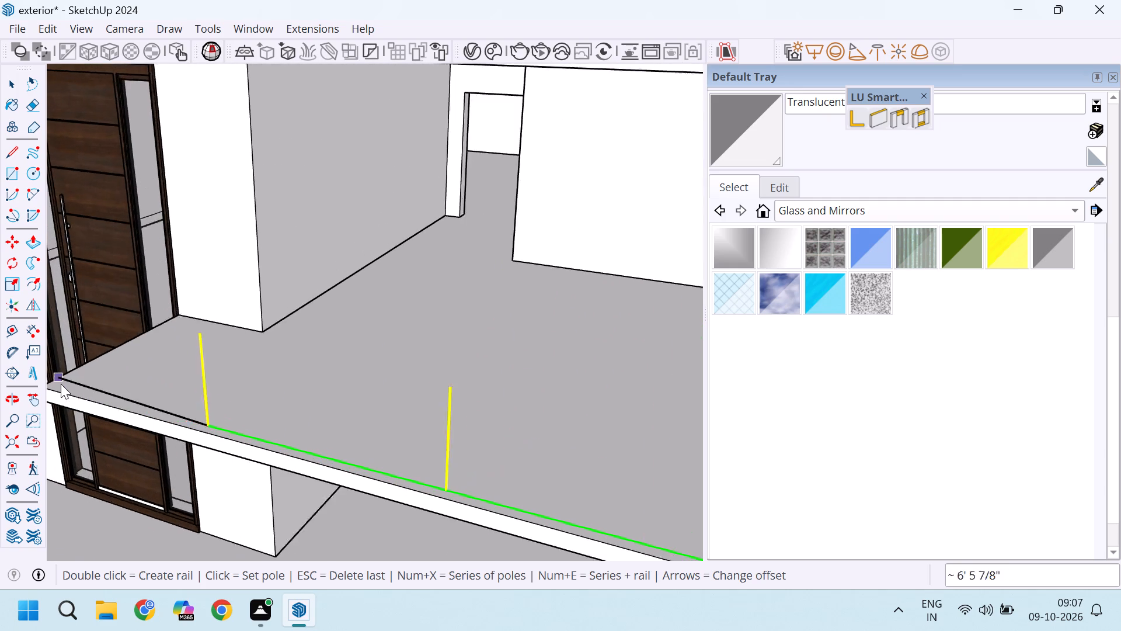
{"action": "scroll", "coordinate": [61, 384], "scroll_direction": "up", "scroll_amount": 2}
{"action": "middle_click_drag", "start_coordinate": [156, 438], "coordinate": [352, 407]}
{"action": "scroll", "coordinate": [353, 406], "scroll_direction": "down", "scroll_amount": 4}
{"action": "scroll", "coordinate": [345, 376], "scroll_direction": "up", "scroll_amount": 4}
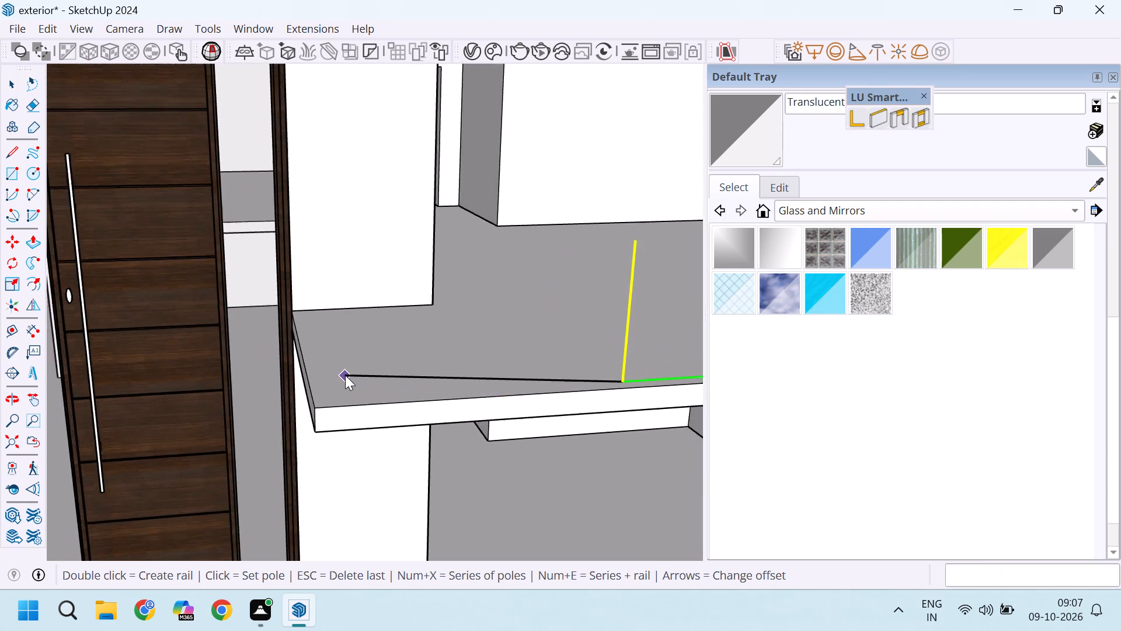
{"action": "scroll", "coordinate": [345, 375], "scroll_direction": "down", "scroll_amount": 12}
{"action": "scroll", "coordinate": [345, 375], "scroll_direction": "up", "scroll_amount": 11}
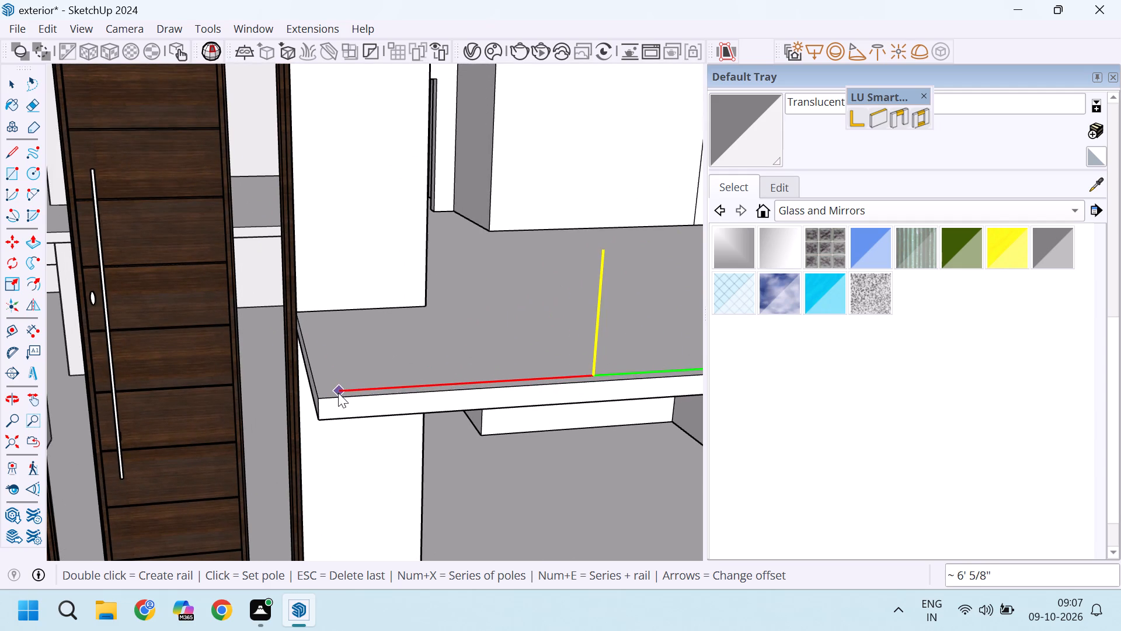
{"action": "scroll", "coordinate": [331, 393], "scroll_direction": "up", "scroll_amount": 13}
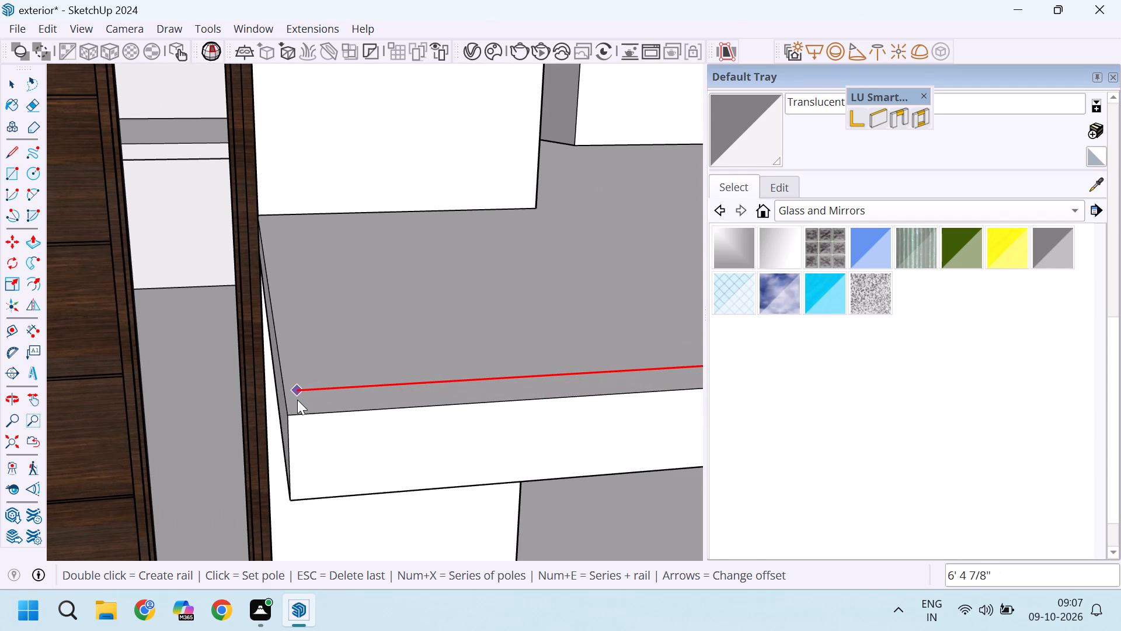
{"action": "left_click", "coordinate": [297, 400]}
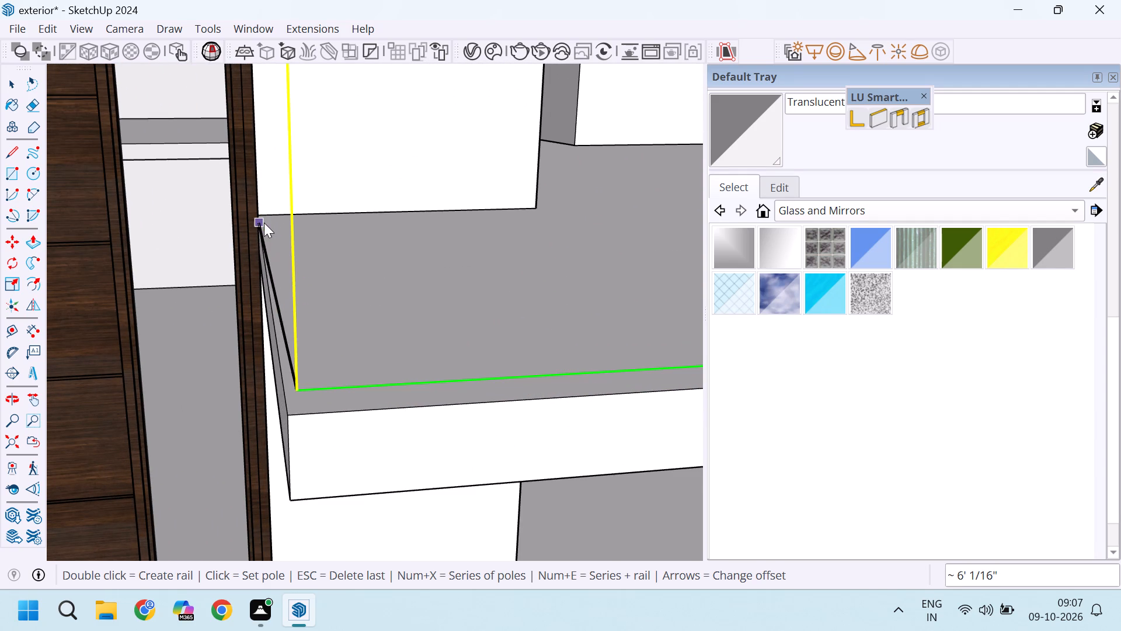
Place the last pole against the wall beside the entrance door, about 6' 7" from the corner pole, and create the railing.
{"action": "scroll", "coordinate": [281, 216], "scroll_direction": "up", "scroll_amount": 12}
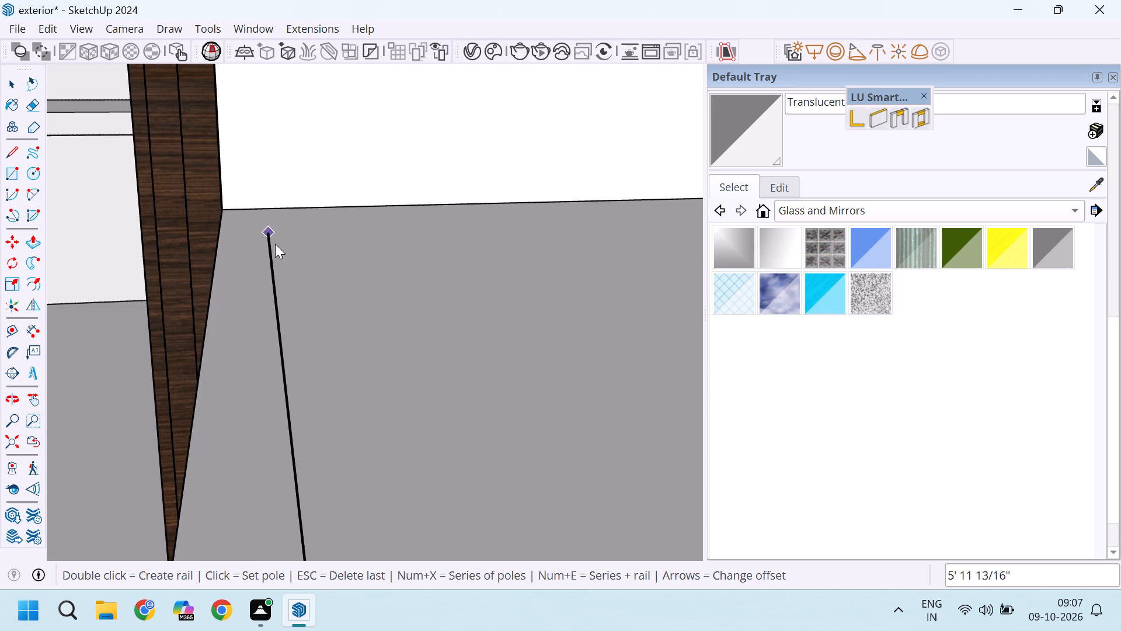
{"action": "scroll", "coordinate": [277, 244], "scroll_direction": "down", "scroll_amount": 15}
{"action": "scroll", "coordinate": [288, 242], "scroll_direction": "up", "scroll_amount": 8}
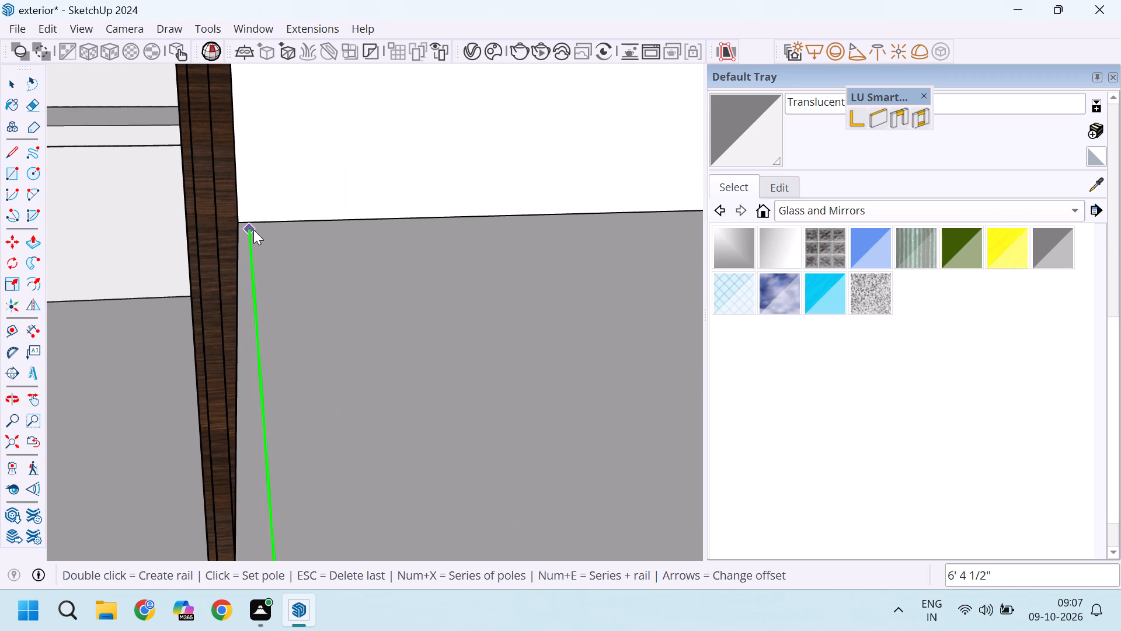
{"action": "scroll", "coordinate": [253, 230], "scroll_direction": "up", "scroll_amount": 10}
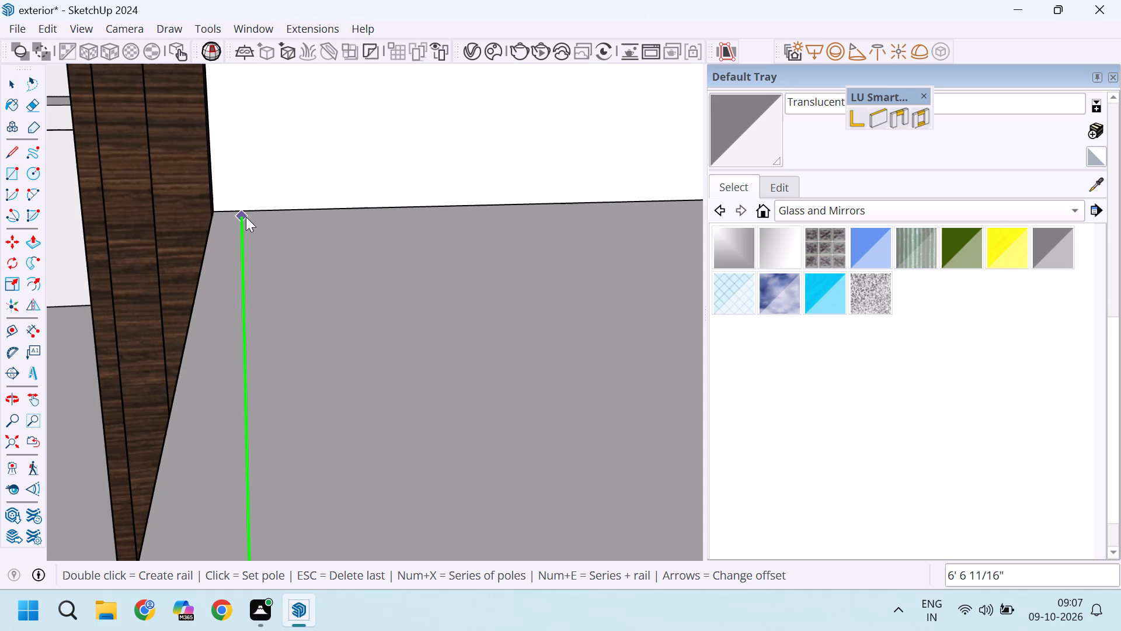
{"action": "triple_click", "coordinate": [246, 217]}
{"action": "left_click", "coordinate": [246, 217]}
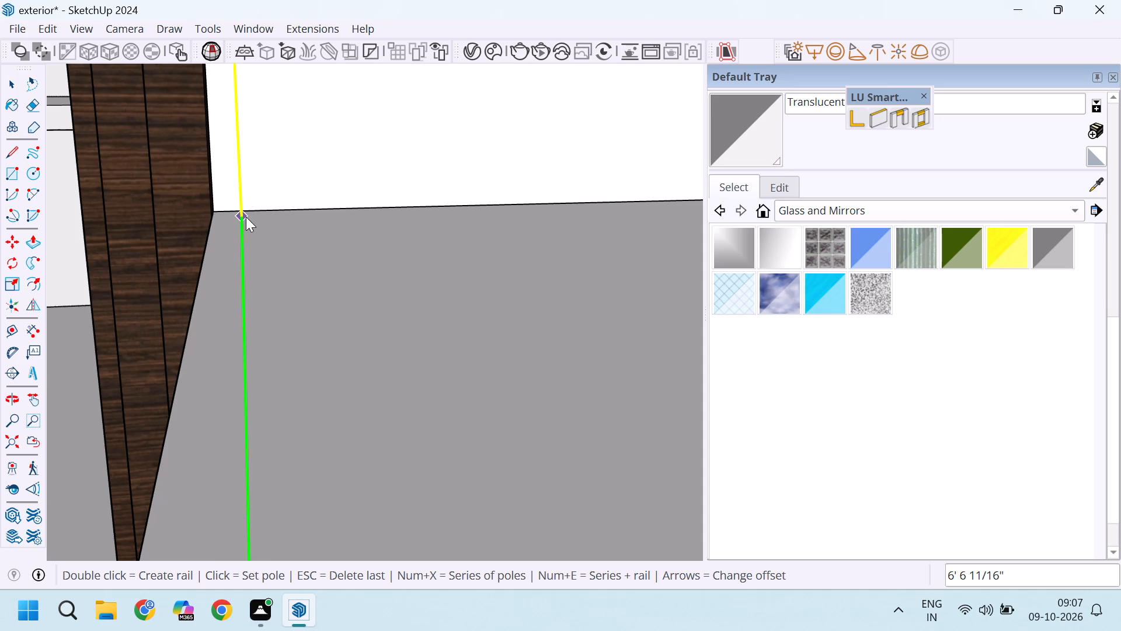
Inspect the rebuilt balcony railing along its front and outer side, and leave the railing command.
{"action": "scroll", "coordinate": [309, 308], "scroll_direction": "down", "scroll_amount": 19}
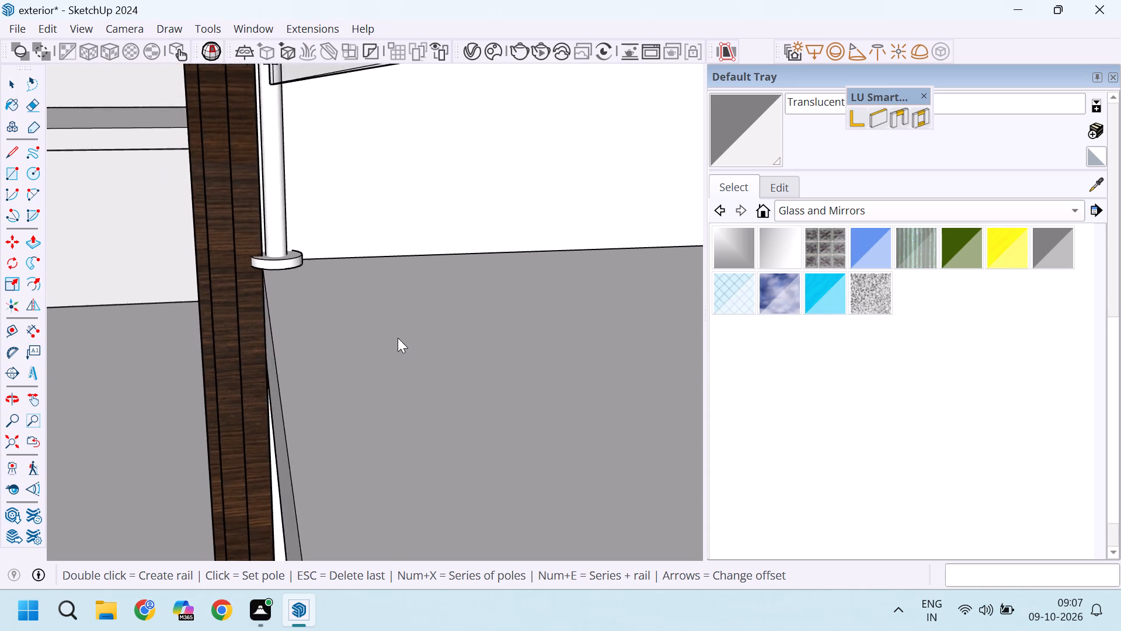
{"action": "scroll", "coordinate": [398, 338], "scroll_direction": "down", "scroll_amount": 15}
{"action": "scroll", "coordinate": [405, 415], "scroll_direction": "down", "scroll_amount": 9}
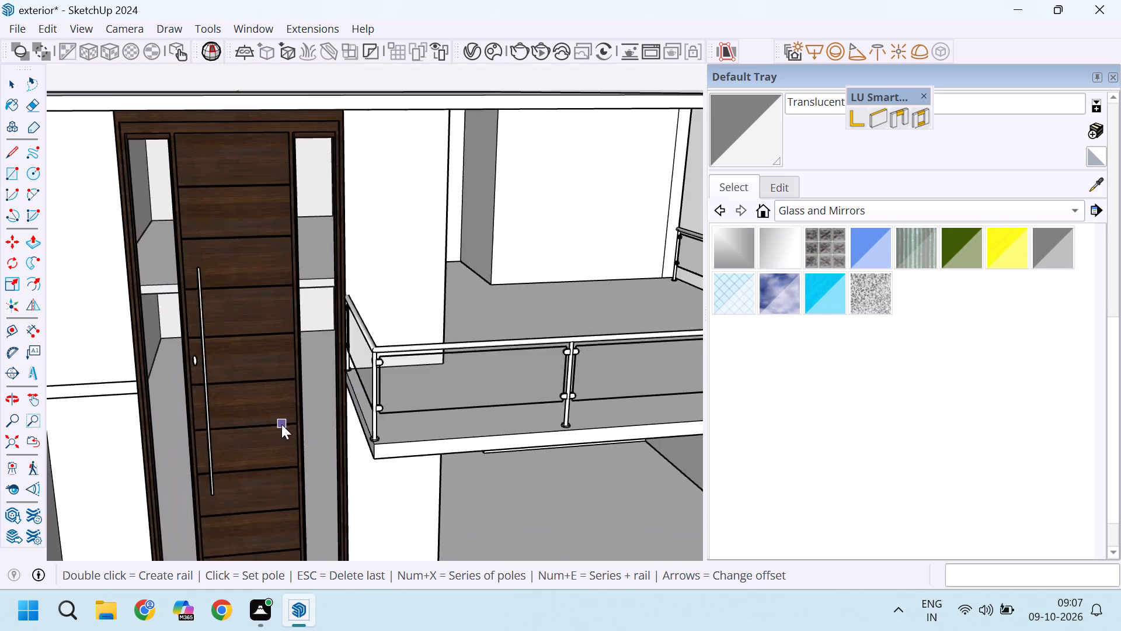
{"action": "scroll", "coordinate": [388, 421], "scroll_direction": "down", "scroll_amount": 4}
{"action": "scroll", "coordinate": [189, 402], "scroll_direction": "down", "scroll_amount": 5}
{"action": "scroll", "coordinate": [577, 398], "scroll_direction": "up", "scroll_amount": 5}
{"action": "scroll", "coordinate": [500, 391], "scroll_direction": "up", "scroll_amount": 5}
{"action": "middle_click_drag", "start_coordinate": [493, 404], "coordinate": [500, 386]}
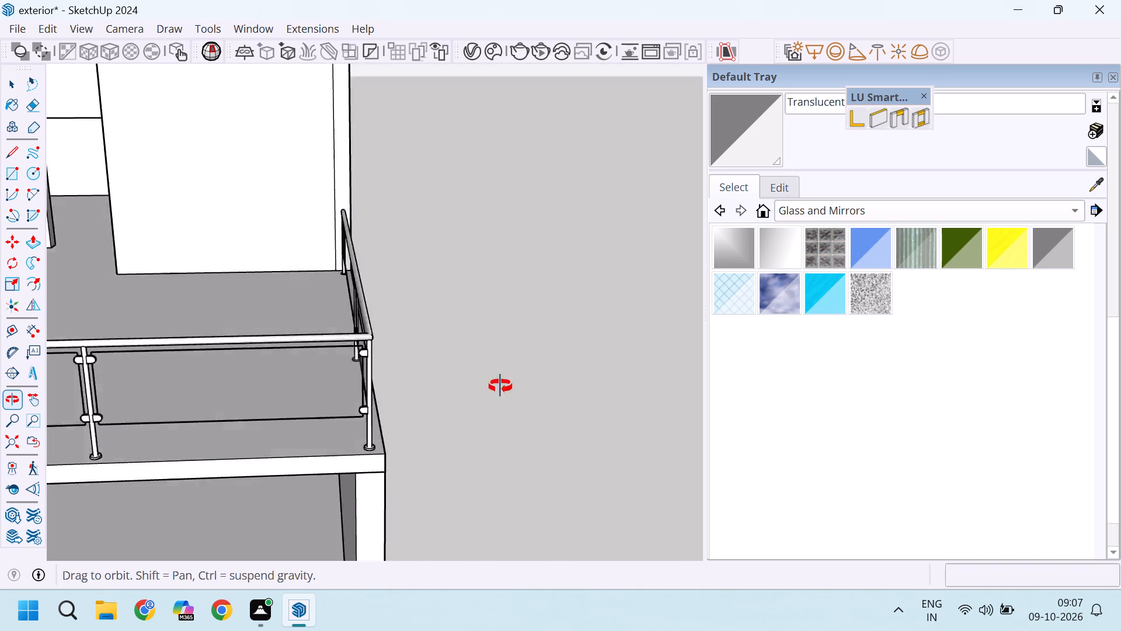
{"action": "middle_click_drag", "start_coordinate": [500, 386], "coordinate": [544, 370]}
{"action": "scroll", "coordinate": [546, 369], "scroll_direction": "down", "scroll_amount": 4}
{"action": "left_click", "coordinate": [336, 296]}
{"action": "scroll", "coordinate": [450, 327], "scroll_direction": "down", "scroll_amount": 4}
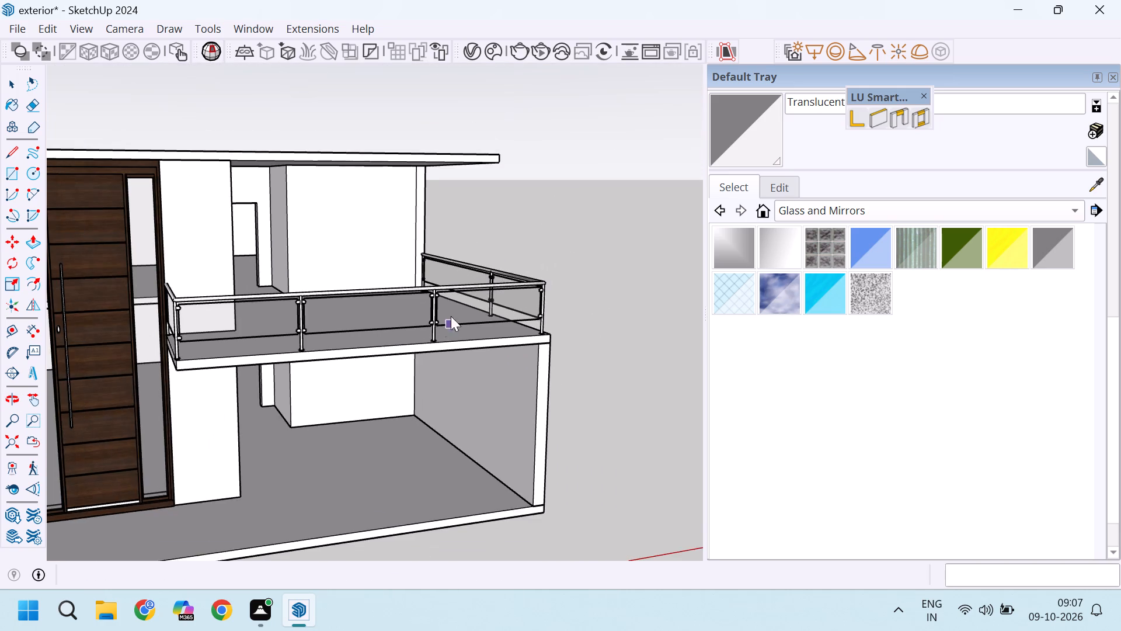
{"action": "scroll", "coordinate": [469, 310], "scroll_direction": "down", "scroll_amount": 3}
{"action": "key", "text": "Escape"}
{"action": "key", "text": "Escape"}
{"action": "key", "text": "Escape"}
{"action": "scroll", "coordinate": [477, 304], "scroll_direction": "up", "scroll_amount": 3}
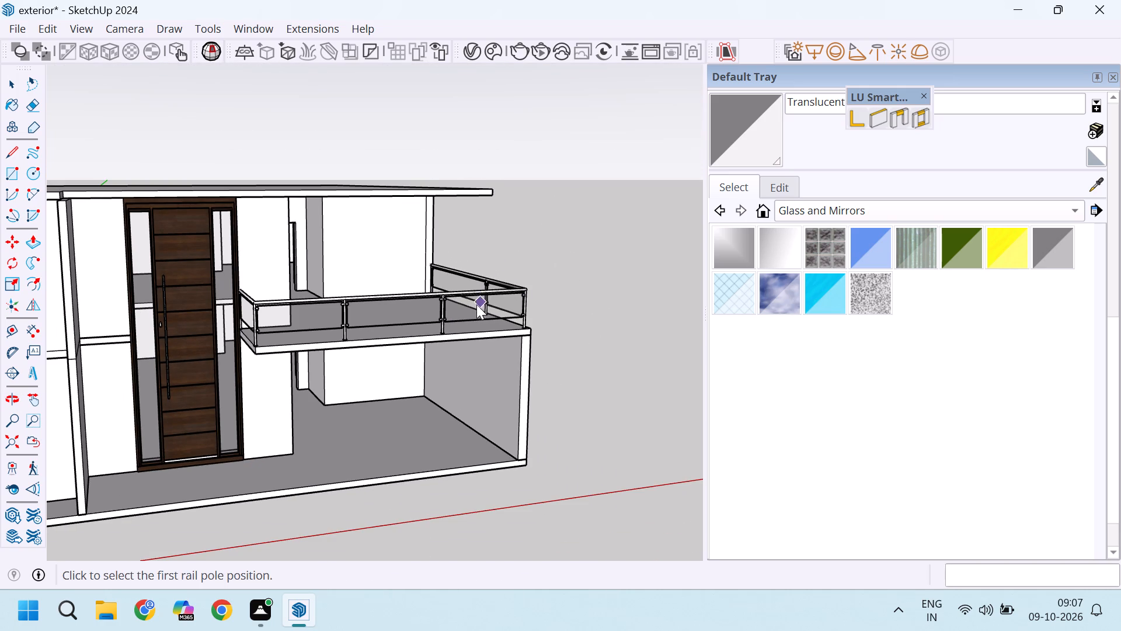
{"action": "scroll", "coordinate": [476, 304], "scroll_direction": "up", "scroll_amount": 1}
{"action": "key", "text": "space"}
{"action": "key", "text": "space"}
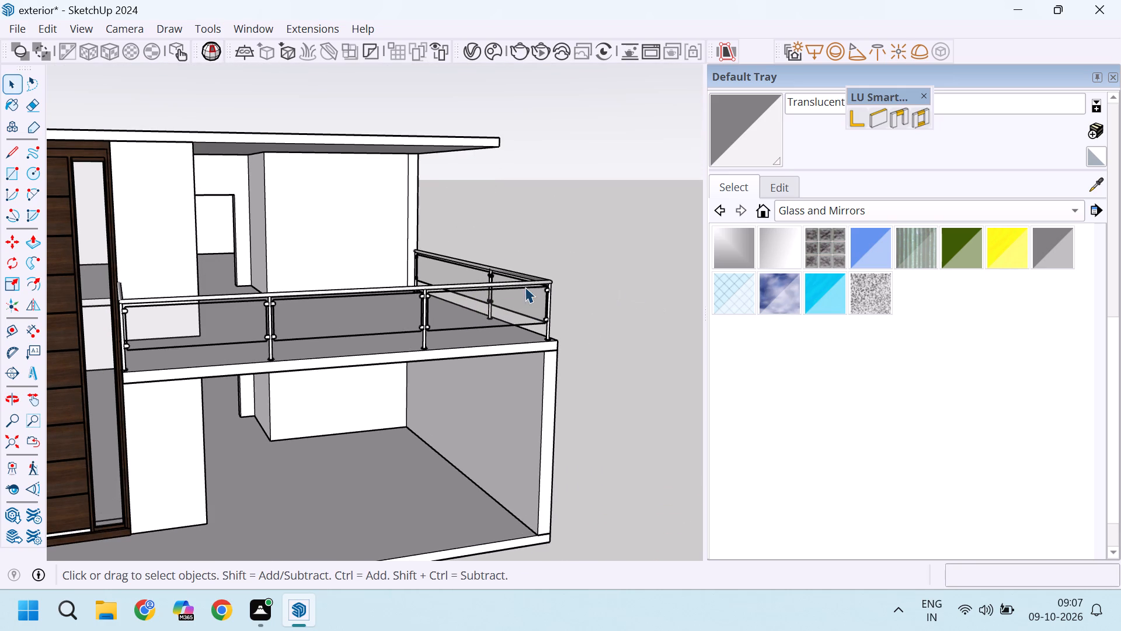
Move the balcony railing about 15/16" inward from its bottom corner at the door-side front corner so it sits on the slab.
{"action": "left_click", "coordinate": [522, 287]}
{"action": "scroll", "coordinate": [521, 320], "scroll_direction": "down", "scroll_amount": 4}
{"action": "scroll", "coordinate": [356, 338], "scroll_direction": "up", "scroll_amount": 14}
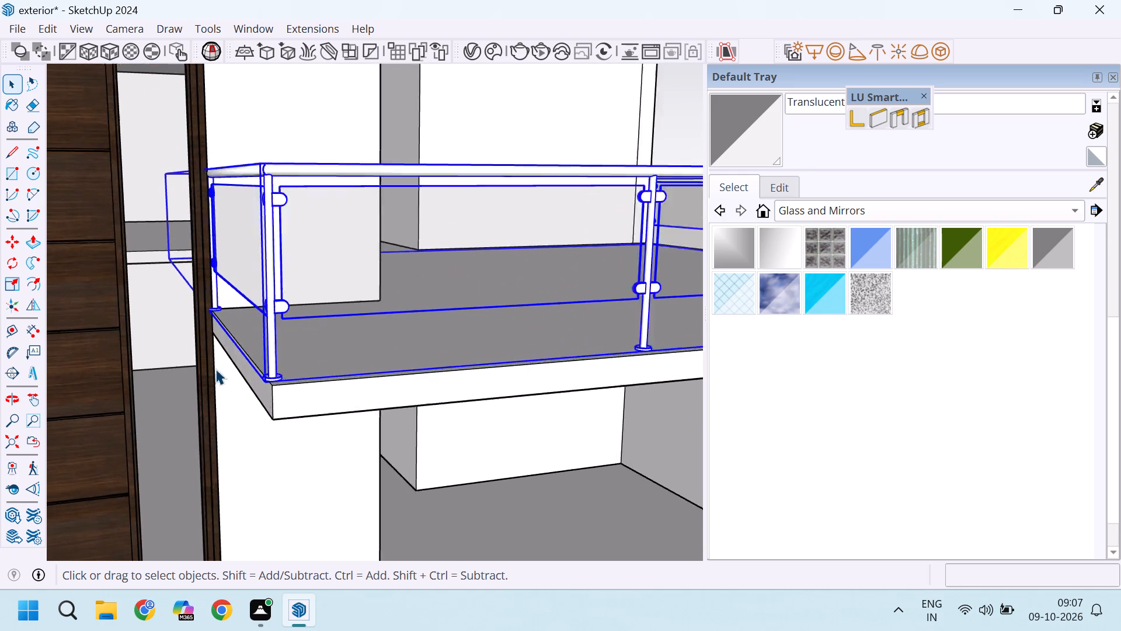
{"action": "scroll", "coordinate": [308, 384], "scroll_direction": "up", "scroll_amount": 10}
{"action": "key", "text": "m"}
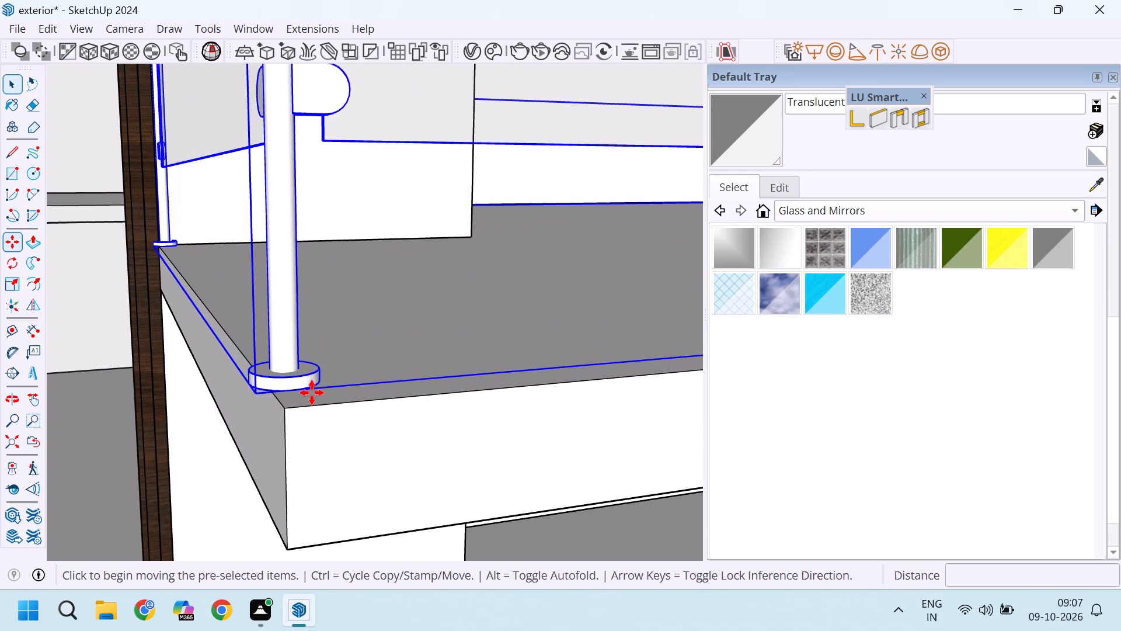
{"action": "scroll", "coordinate": [264, 395], "scroll_direction": "up", "scroll_amount": 9}
{"action": "left_click", "coordinate": [248, 392]}
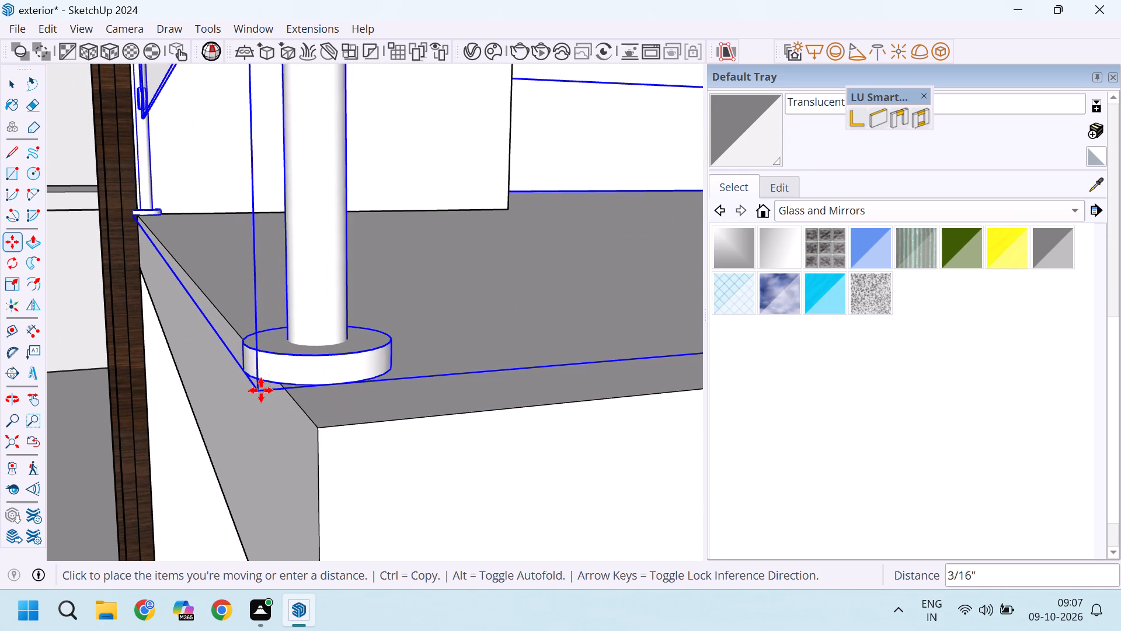
{"action": "left_click", "coordinate": [297, 390]}
{"action": "scroll", "coordinate": [284, 394], "scroll_direction": "down", "scroll_amount": 6}
{"action": "key", "text": "space"}
{"action": "scroll", "coordinate": [252, 398], "scroll_direction": "down", "scroll_amount": 14}
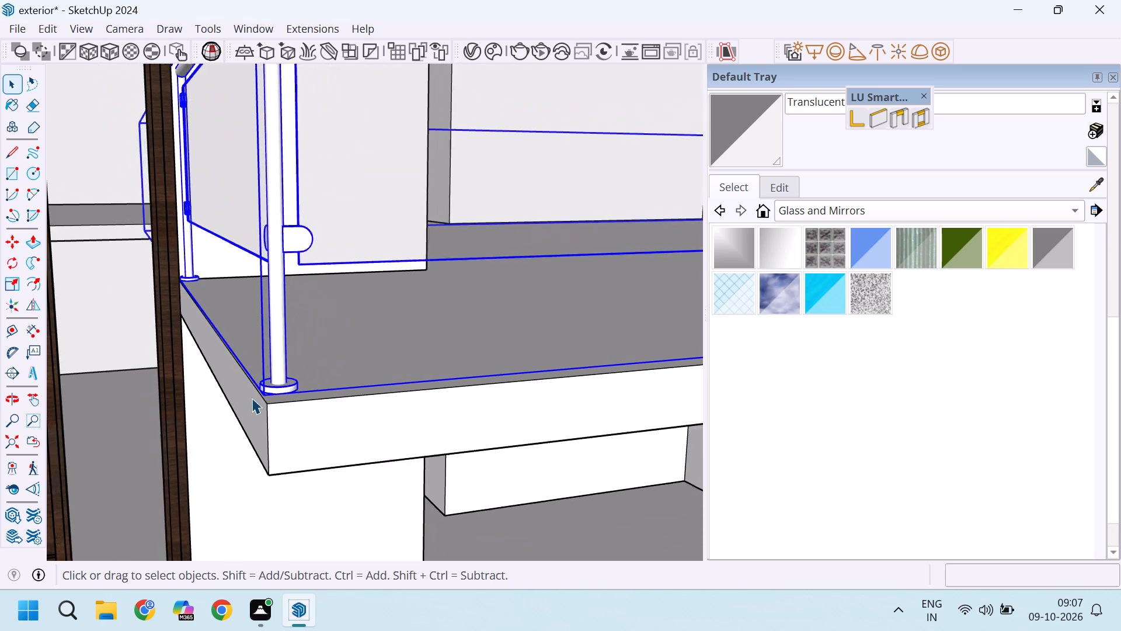
{"action": "scroll", "coordinate": [252, 398], "scroll_direction": "down", "scroll_amount": 19}
{"action": "left_click", "coordinate": [576, 397]}
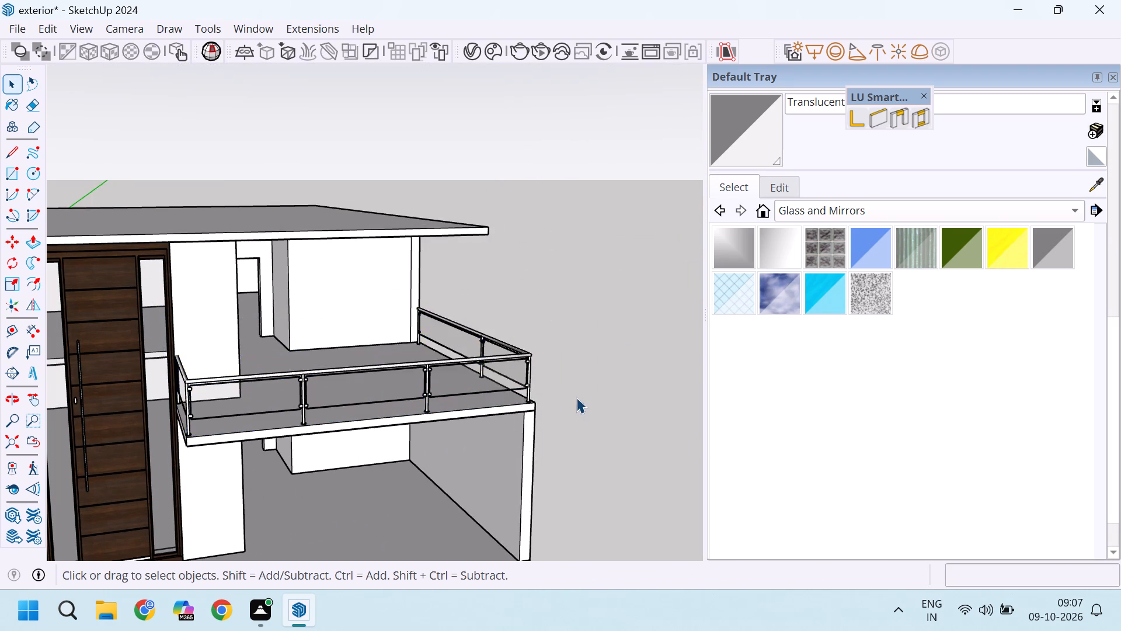
Review the repositioned railing at the outer front corner and the house's whole front elevation.
{"action": "middle_click_drag", "start_coordinate": [576, 398], "coordinate": [494, 435]}
{"action": "scroll", "coordinate": [570, 401], "scroll_direction": "up", "scroll_amount": 1}
{"action": "scroll", "coordinate": [452, 452], "scroll_direction": "up", "scroll_amount": 10}
{"action": "scroll", "coordinate": [446, 521], "scroll_direction": "down", "scroll_amount": 4}
{"action": "scroll", "coordinate": [458, 457], "scroll_direction": "down", "scroll_amount": 5}
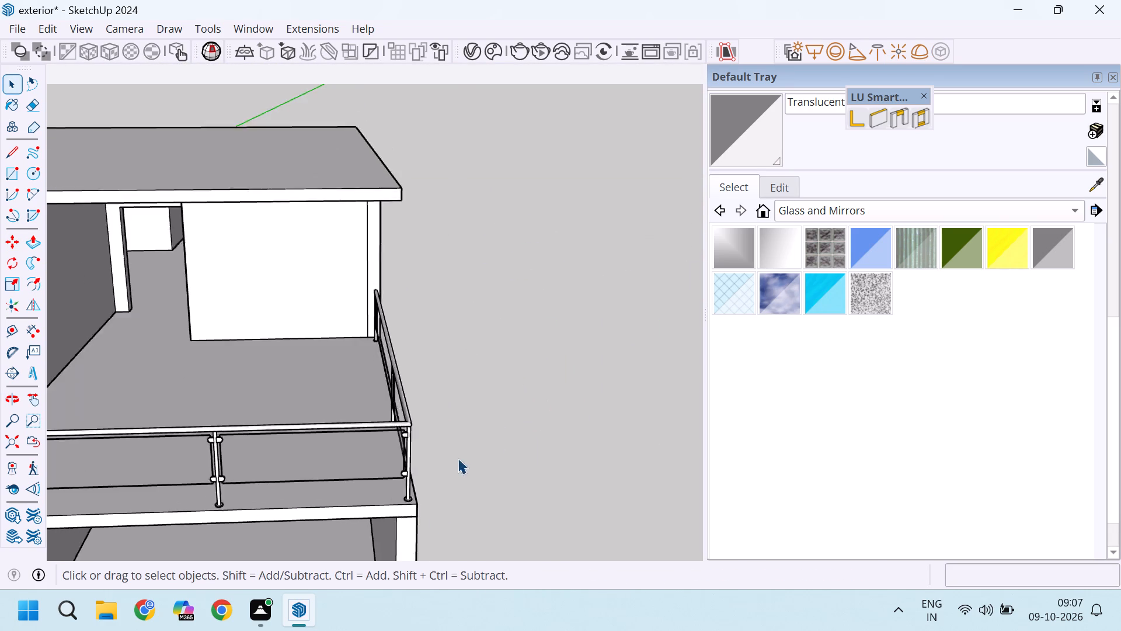
{"action": "middle_click_drag", "start_coordinate": [488, 464], "coordinate": [462, 420]}
{"action": "scroll", "coordinate": [516, 400], "scroll_direction": "down", "scroll_amount": 10}
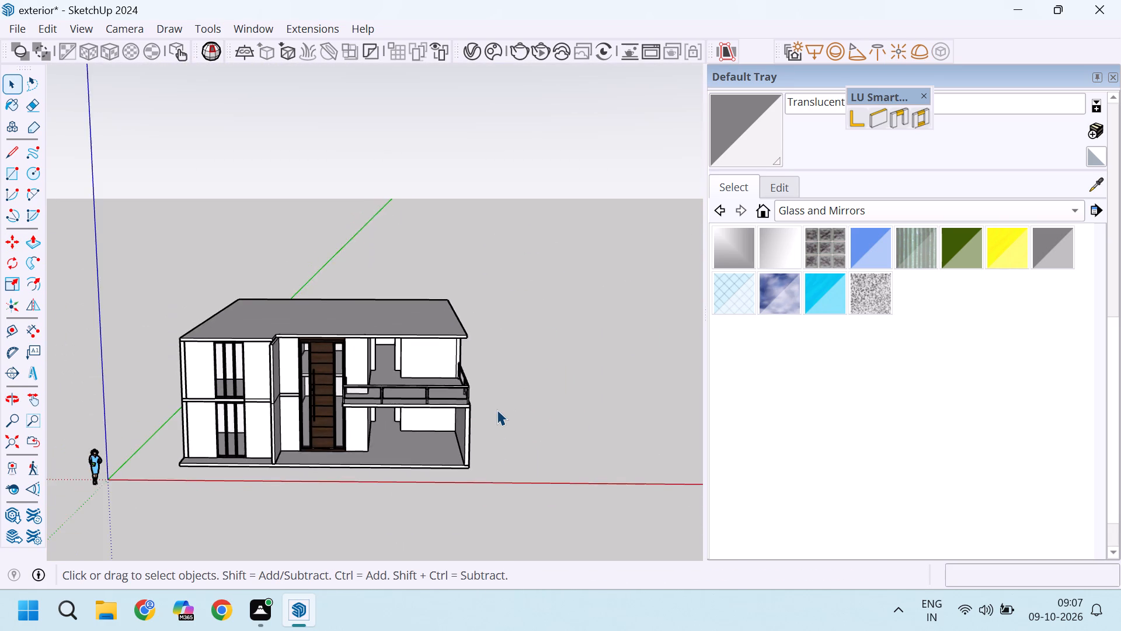
{"action": "scroll", "coordinate": [497, 410], "scroll_direction": "up", "scroll_amount": 2}
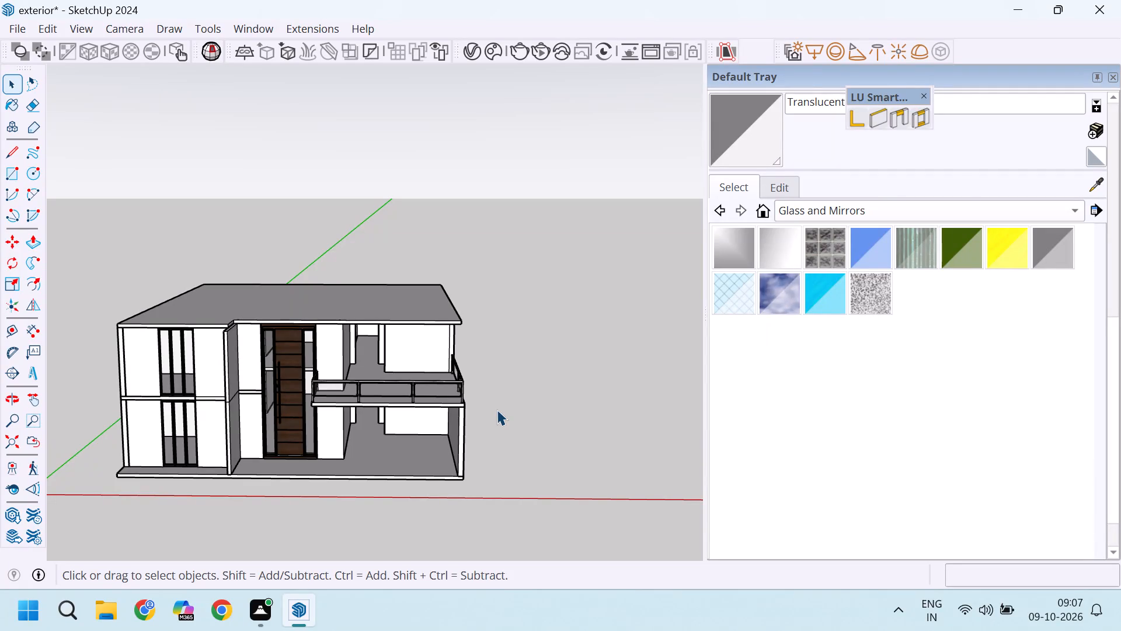
{"action": "scroll", "coordinate": [153, 373], "scroll_direction": "up", "scroll_amount": 5}
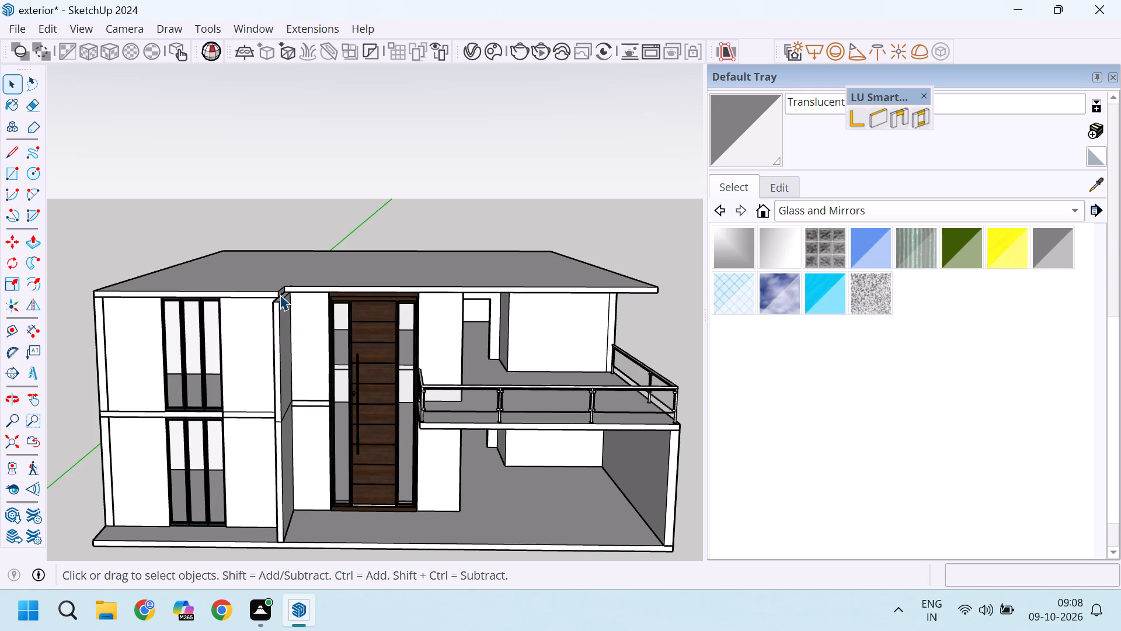
Push/Pull the top face of the projecting wall between the windows and entrance door up 6" to the roof slab's top.
{"action": "scroll", "coordinate": [280, 294], "scroll_direction": "up", "scroll_amount": 6}
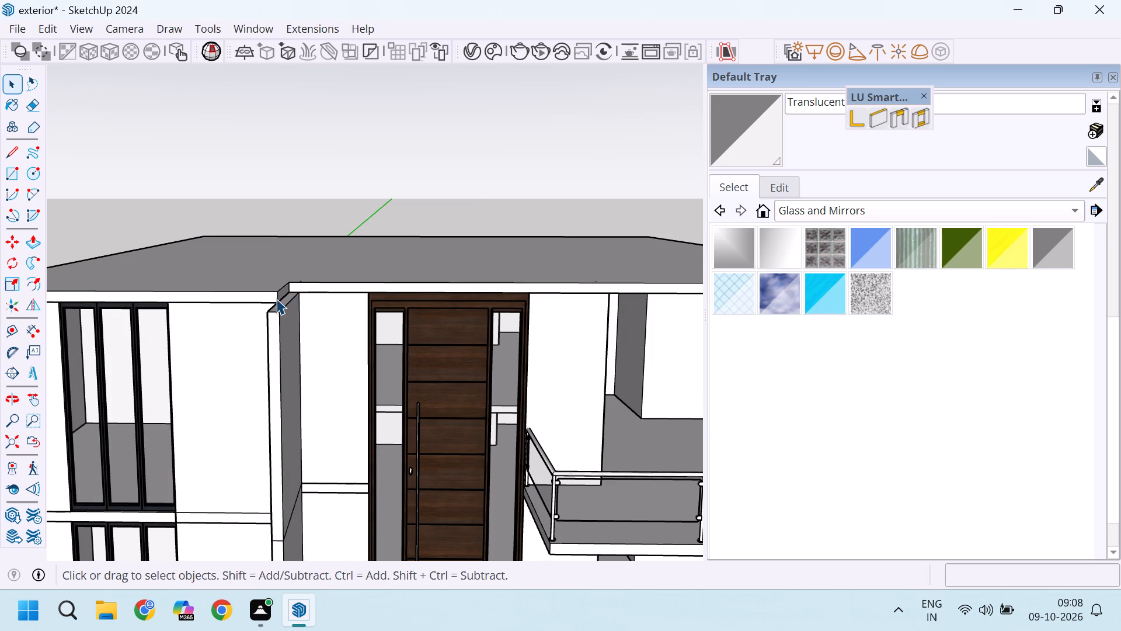
{"action": "scroll", "coordinate": [286, 311], "scroll_direction": "down", "scroll_amount": 4}
{"action": "scroll", "coordinate": [297, 344], "scroll_direction": "up", "scroll_amount": 3}
{"action": "middle_click_drag", "start_coordinate": [277, 345], "coordinate": [344, 349]}
{"action": "scroll", "coordinate": [361, 313], "scroll_direction": "up", "scroll_amount": 5}
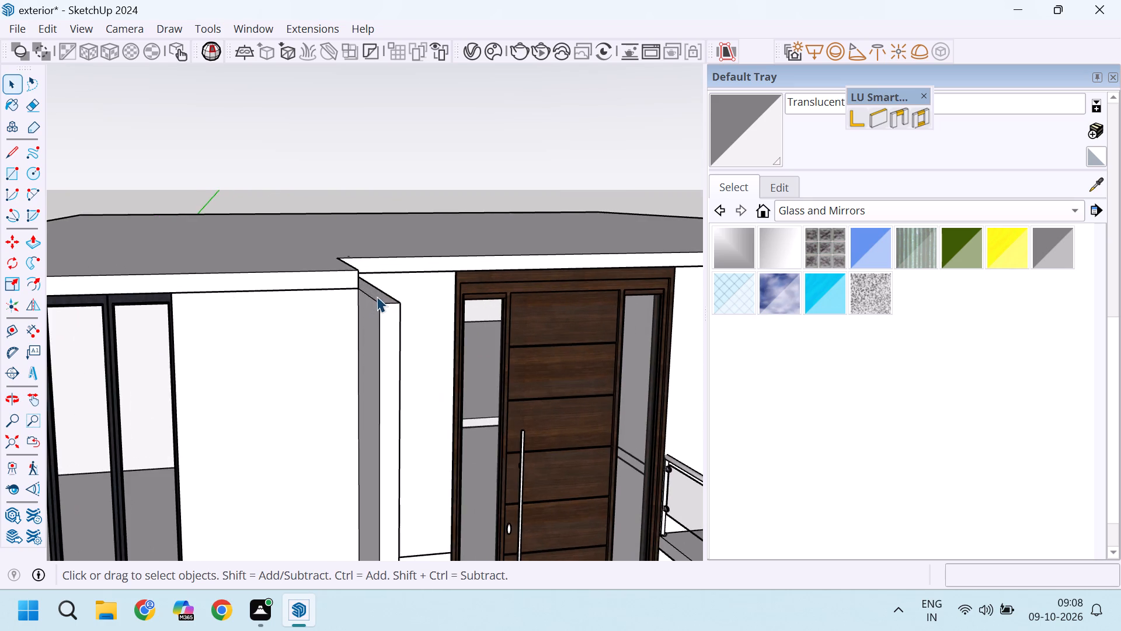
{"action": "middle_click_drag", "start_coordinate": [373, 297], "coordinate": [337, 305]}
{"action": "scroll", "coordinate": [340, 306], "scroll_direction": "up", "scroll_amount": 2}
{"action": "key", "text": "p"}
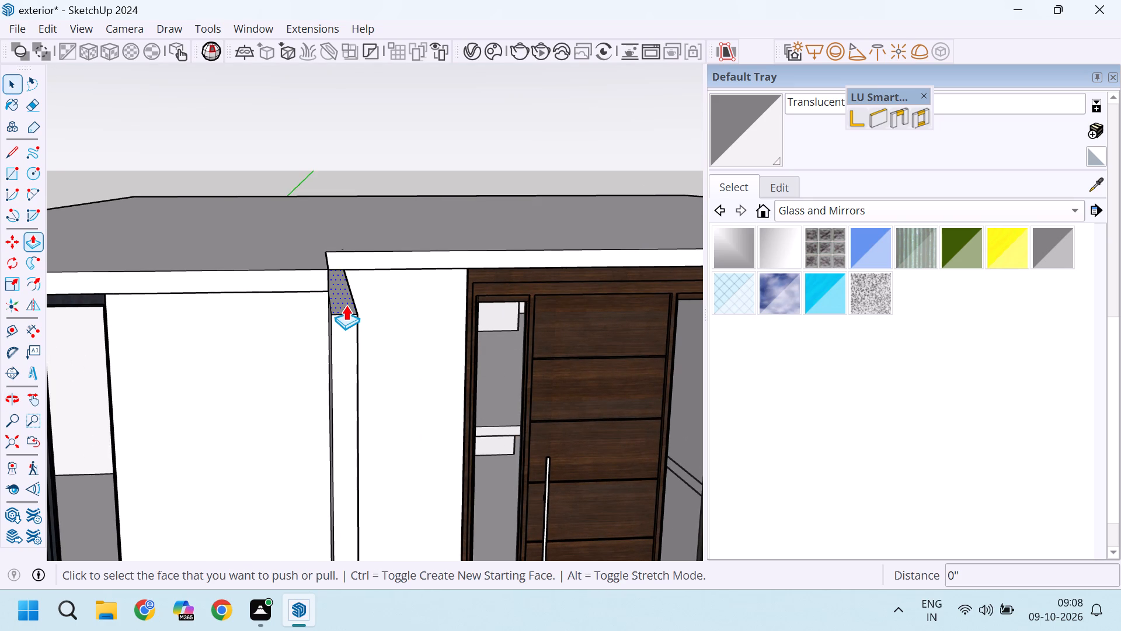
{"action": "left_click", "coordinate": [346, 304]}
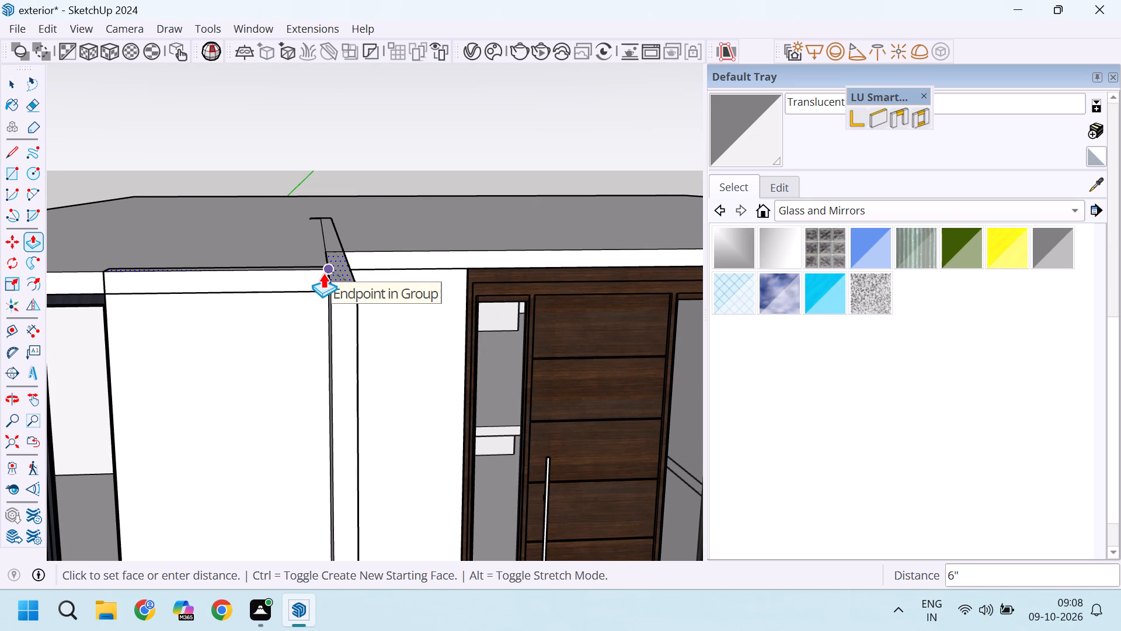
{"action": "left_click", "coordinate": [323, 273]}
Draw a vertical line from roof level down to the floor where the projecting wall meets the window-side wall.
{"action": "scroll", "coordinate": [353, 287], "scroll_direction": "down", "scroll_amount": 5}
{"action": "middle_click_drag", "start_coordinate": [302, 336], "coordinate": [378, 356]}
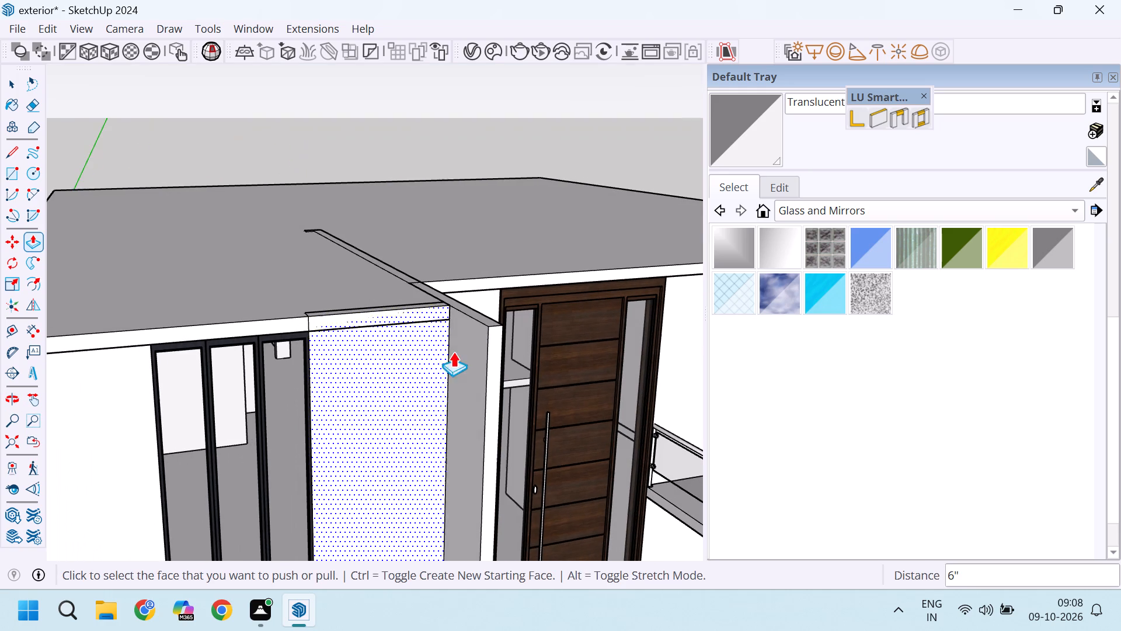
{"action": "scroll", "coordinate": [457, 347], "scroll_direction": "down", "scroll_amount": 4}
{"action": "scroll", "coordinate": [457, 347], "scroll_direction": "up", "scroll_amount": 5}
{"action": "scroll", "coordinate": [450, 335], "scroll_direction": "down", "scroll_amount": 5}
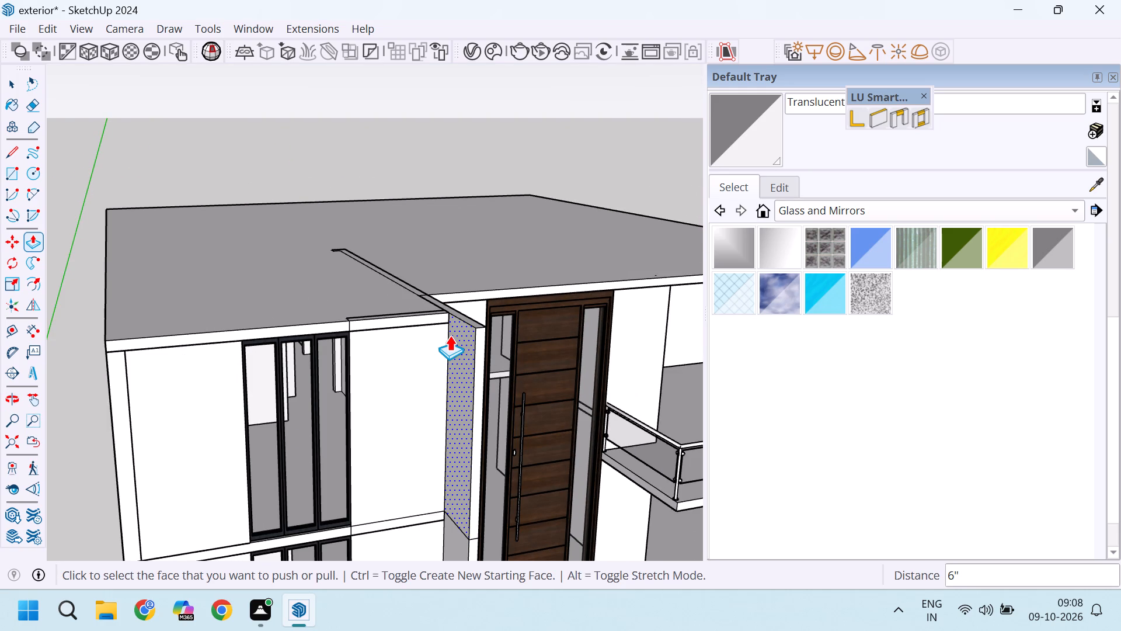
{"action": "key", "text": "l"}
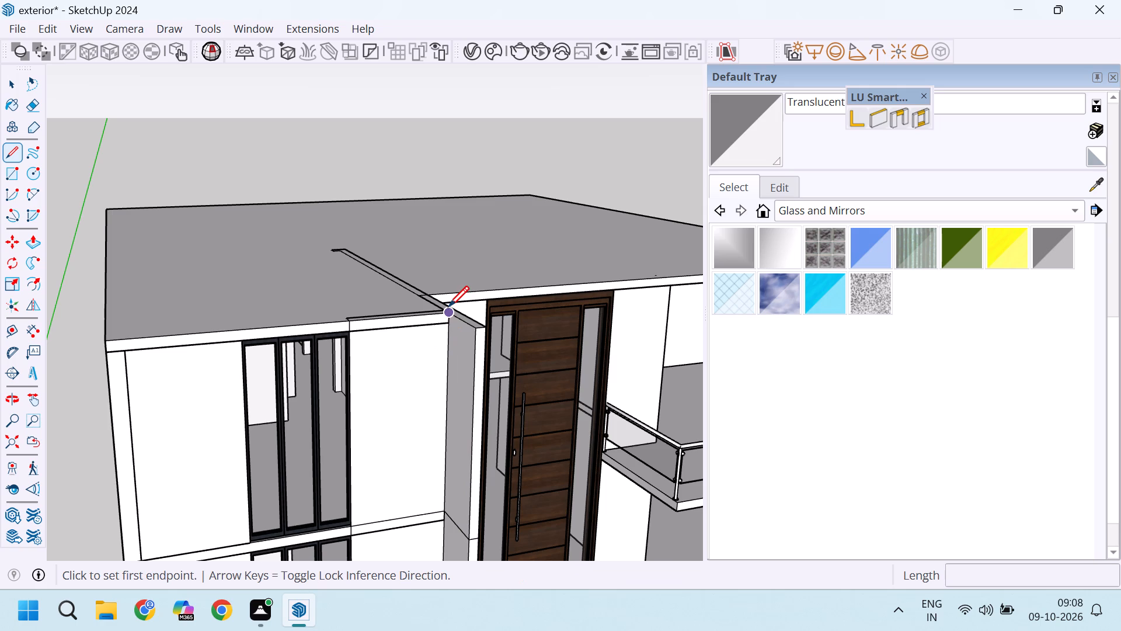
{"action": "left_click", "coordinate": [448, 306]}
{"action": "scroll", "coordinate": [450, 377], "scroll_direction": "down", "scroll_amount": 12}
{"action": "scroll", "coordinate": [450, 455], "scroll_direction": "up", "scroll_amount": 10}
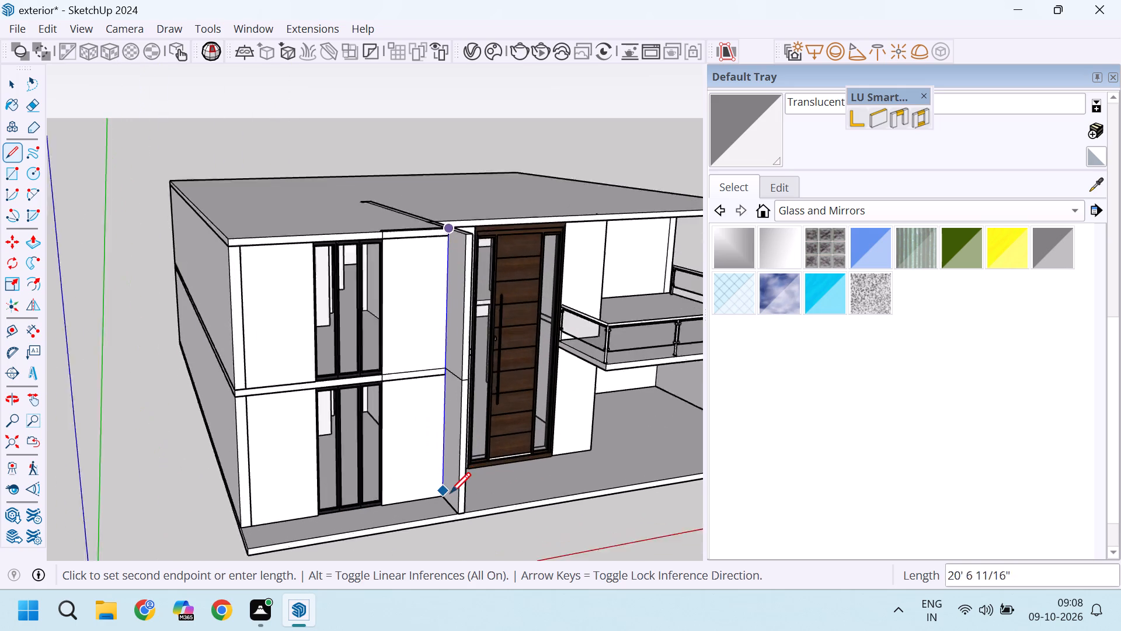
{"action": "left_click", "coordinate": [442, 504]}
{"action": "scroll", "coordinate": [440, 499], "scroll_direction": "up", "scroll_amount": 3}
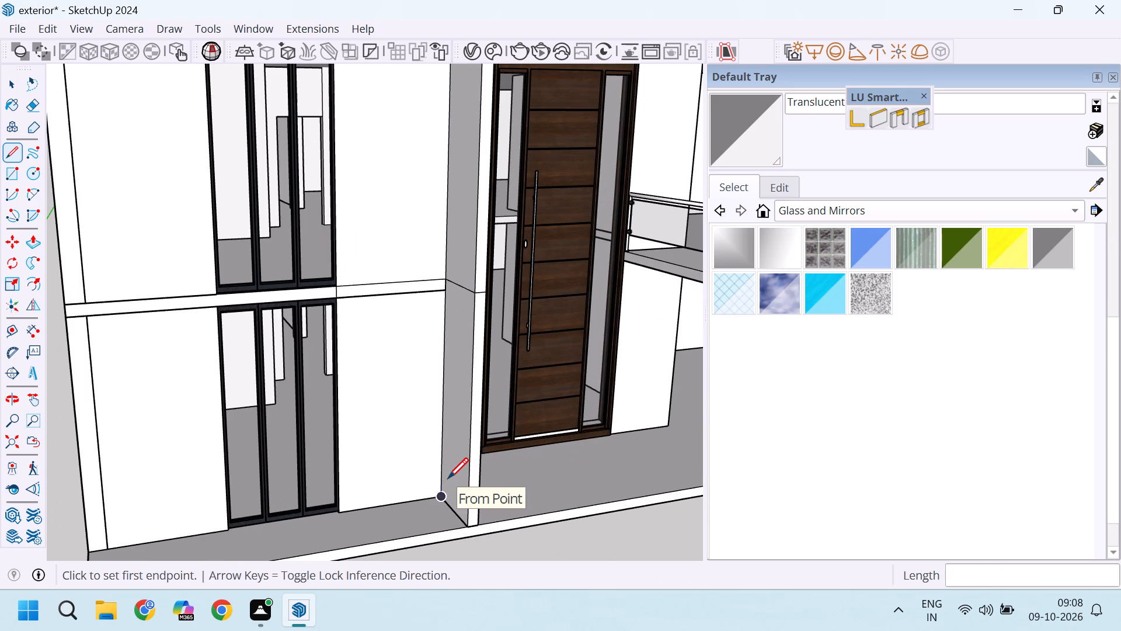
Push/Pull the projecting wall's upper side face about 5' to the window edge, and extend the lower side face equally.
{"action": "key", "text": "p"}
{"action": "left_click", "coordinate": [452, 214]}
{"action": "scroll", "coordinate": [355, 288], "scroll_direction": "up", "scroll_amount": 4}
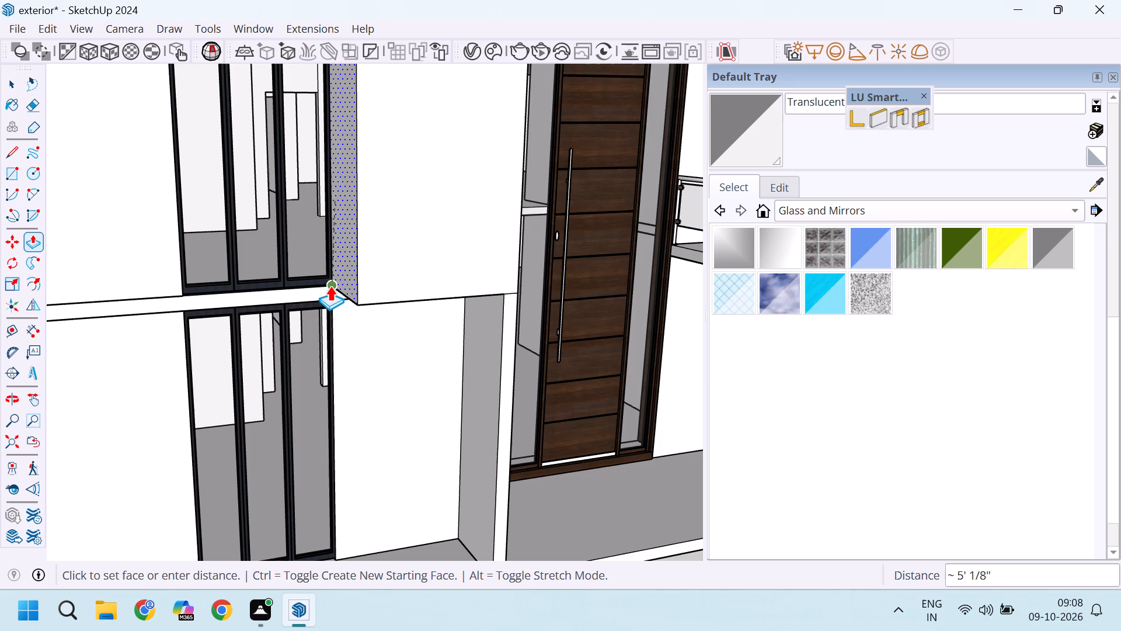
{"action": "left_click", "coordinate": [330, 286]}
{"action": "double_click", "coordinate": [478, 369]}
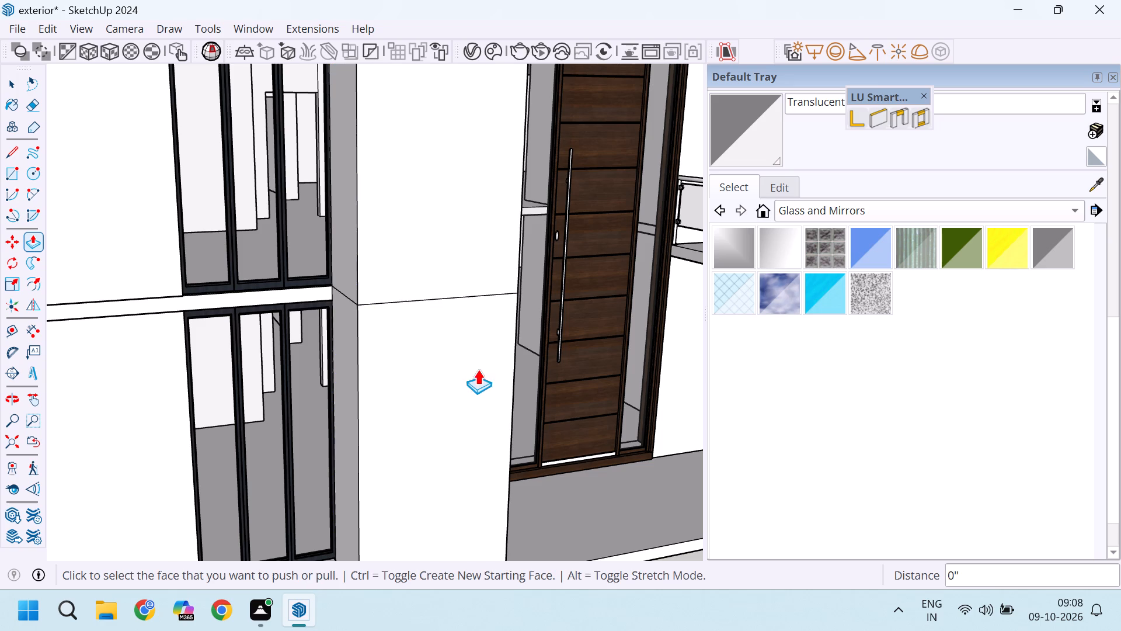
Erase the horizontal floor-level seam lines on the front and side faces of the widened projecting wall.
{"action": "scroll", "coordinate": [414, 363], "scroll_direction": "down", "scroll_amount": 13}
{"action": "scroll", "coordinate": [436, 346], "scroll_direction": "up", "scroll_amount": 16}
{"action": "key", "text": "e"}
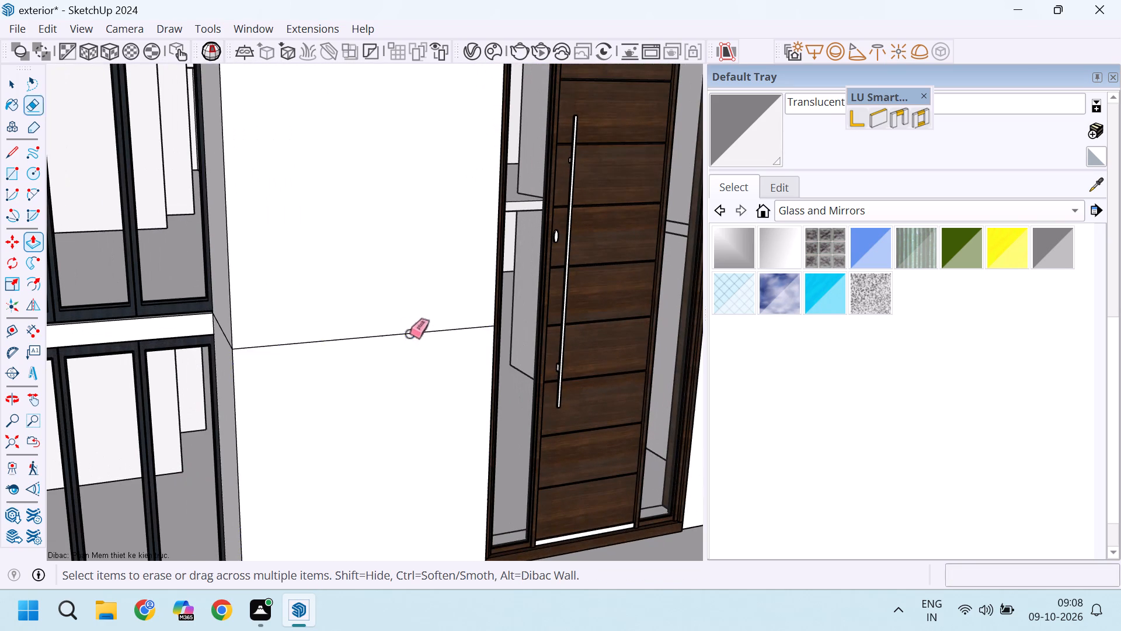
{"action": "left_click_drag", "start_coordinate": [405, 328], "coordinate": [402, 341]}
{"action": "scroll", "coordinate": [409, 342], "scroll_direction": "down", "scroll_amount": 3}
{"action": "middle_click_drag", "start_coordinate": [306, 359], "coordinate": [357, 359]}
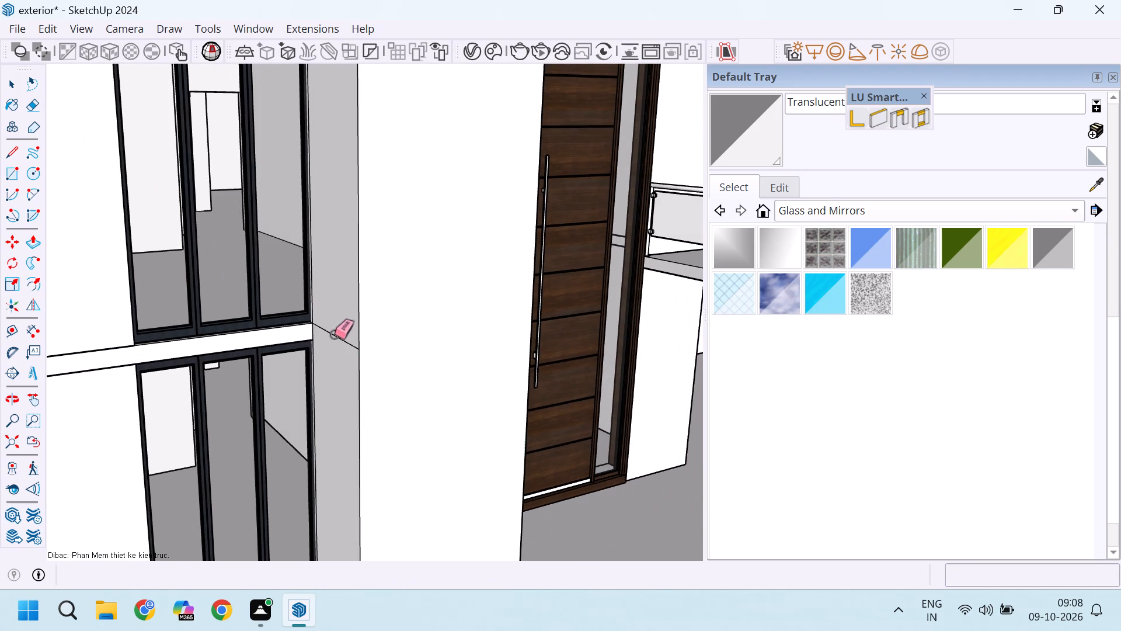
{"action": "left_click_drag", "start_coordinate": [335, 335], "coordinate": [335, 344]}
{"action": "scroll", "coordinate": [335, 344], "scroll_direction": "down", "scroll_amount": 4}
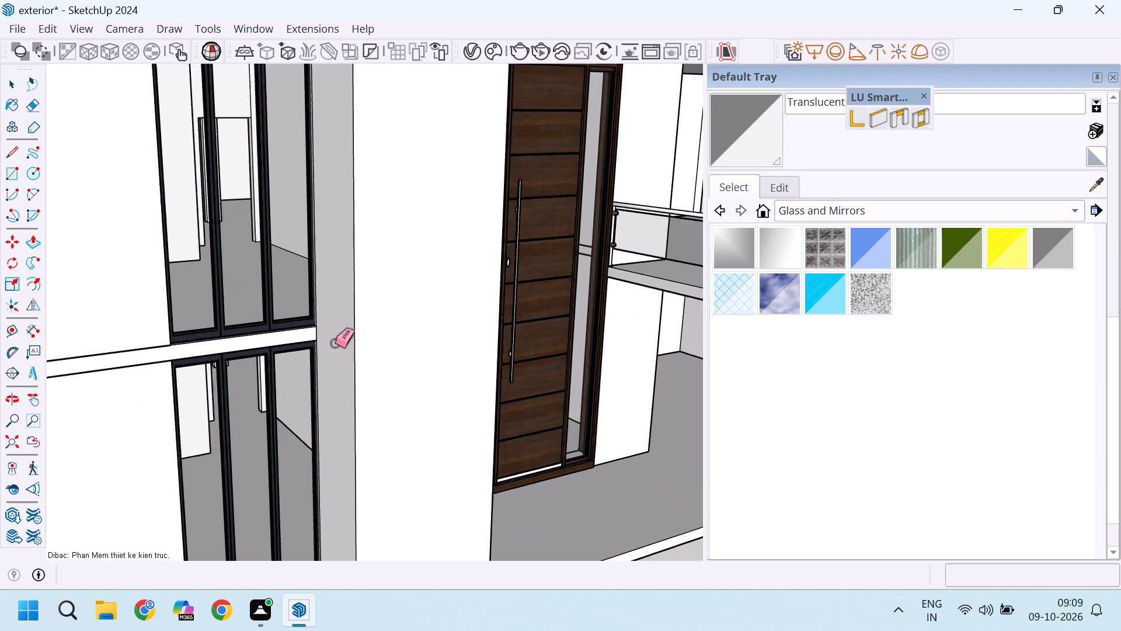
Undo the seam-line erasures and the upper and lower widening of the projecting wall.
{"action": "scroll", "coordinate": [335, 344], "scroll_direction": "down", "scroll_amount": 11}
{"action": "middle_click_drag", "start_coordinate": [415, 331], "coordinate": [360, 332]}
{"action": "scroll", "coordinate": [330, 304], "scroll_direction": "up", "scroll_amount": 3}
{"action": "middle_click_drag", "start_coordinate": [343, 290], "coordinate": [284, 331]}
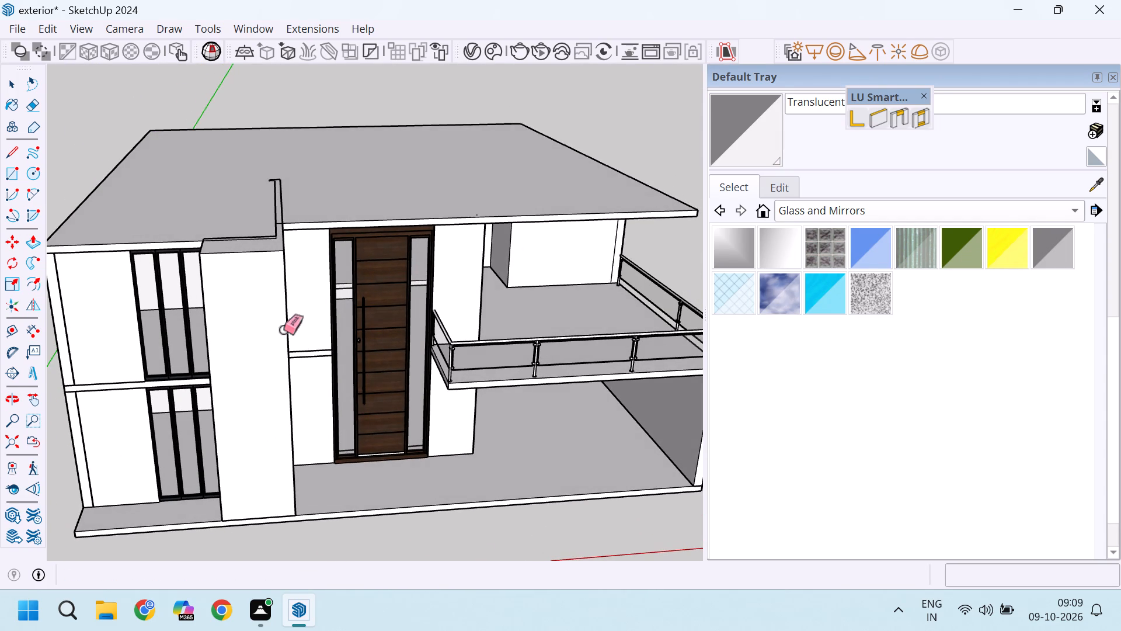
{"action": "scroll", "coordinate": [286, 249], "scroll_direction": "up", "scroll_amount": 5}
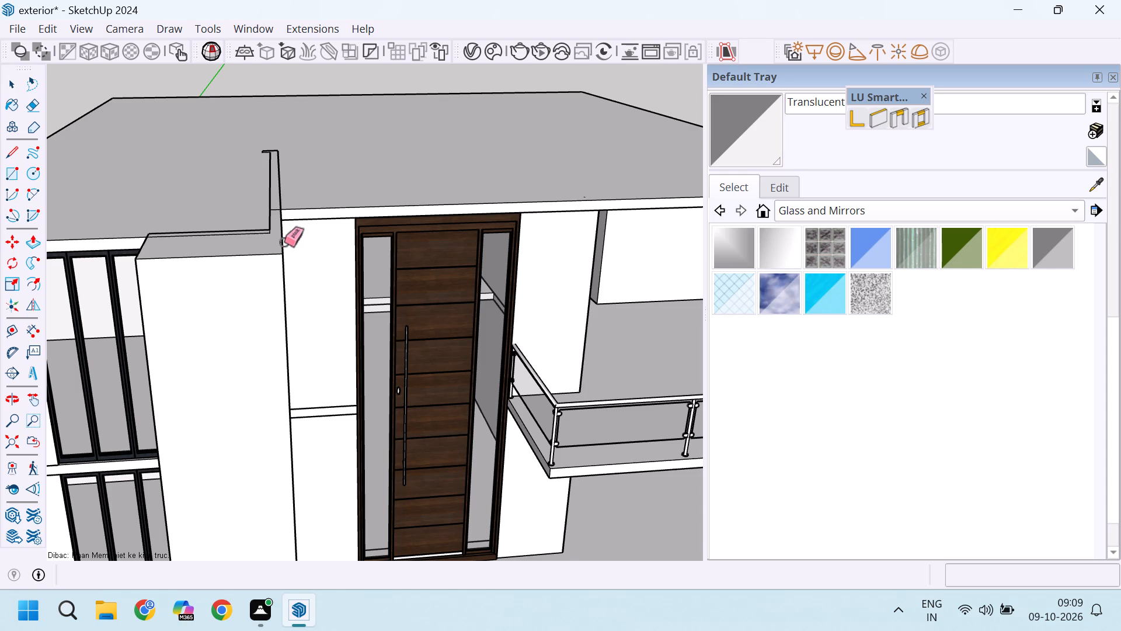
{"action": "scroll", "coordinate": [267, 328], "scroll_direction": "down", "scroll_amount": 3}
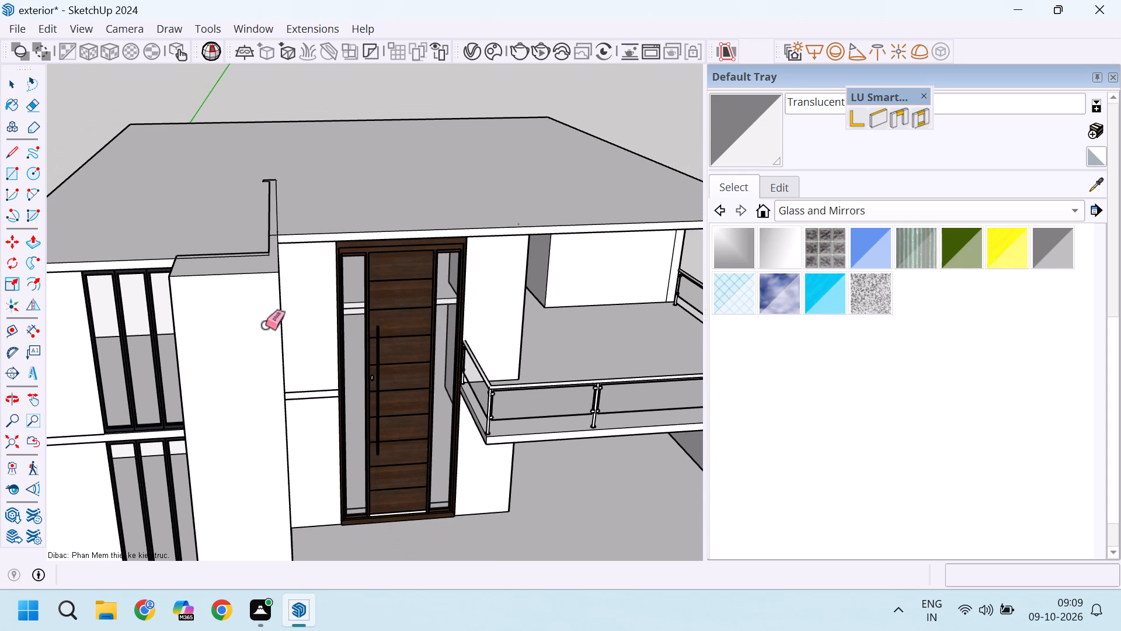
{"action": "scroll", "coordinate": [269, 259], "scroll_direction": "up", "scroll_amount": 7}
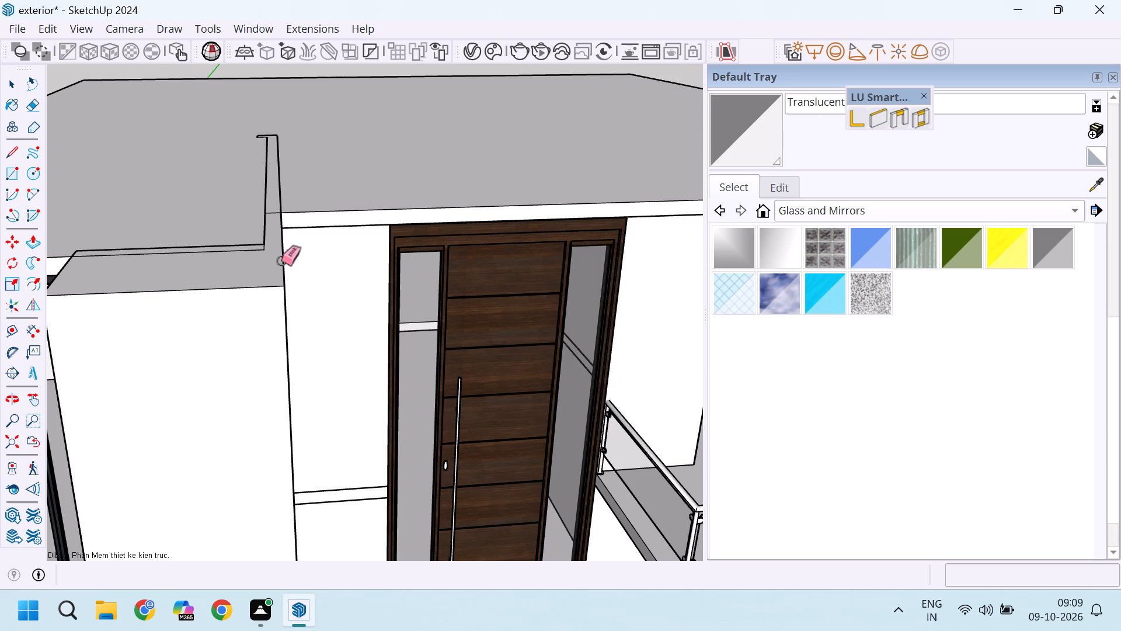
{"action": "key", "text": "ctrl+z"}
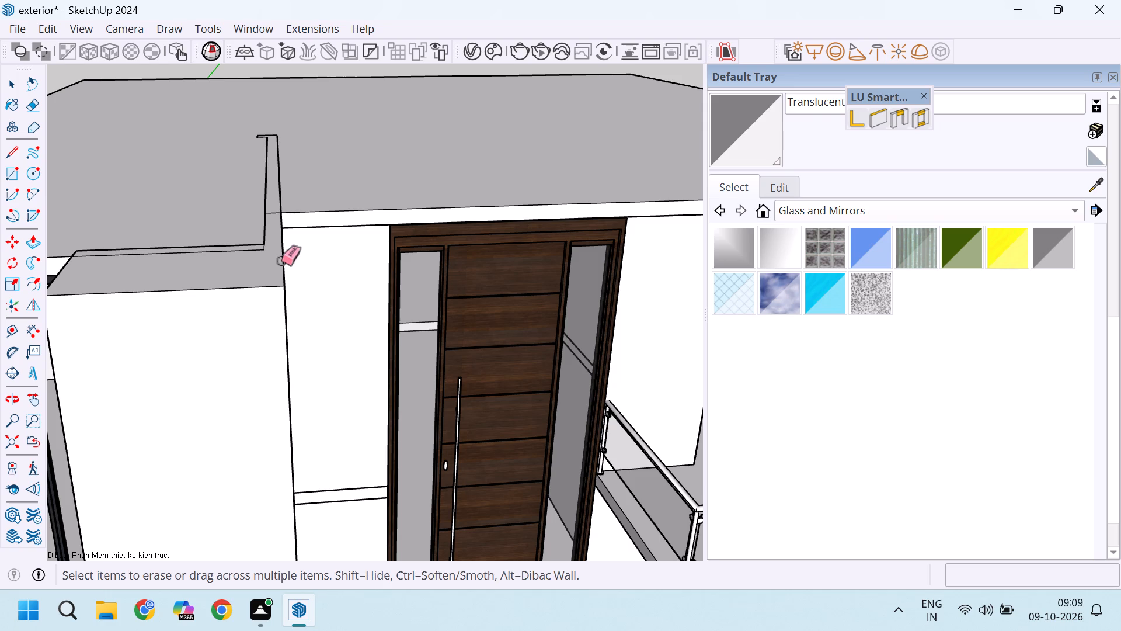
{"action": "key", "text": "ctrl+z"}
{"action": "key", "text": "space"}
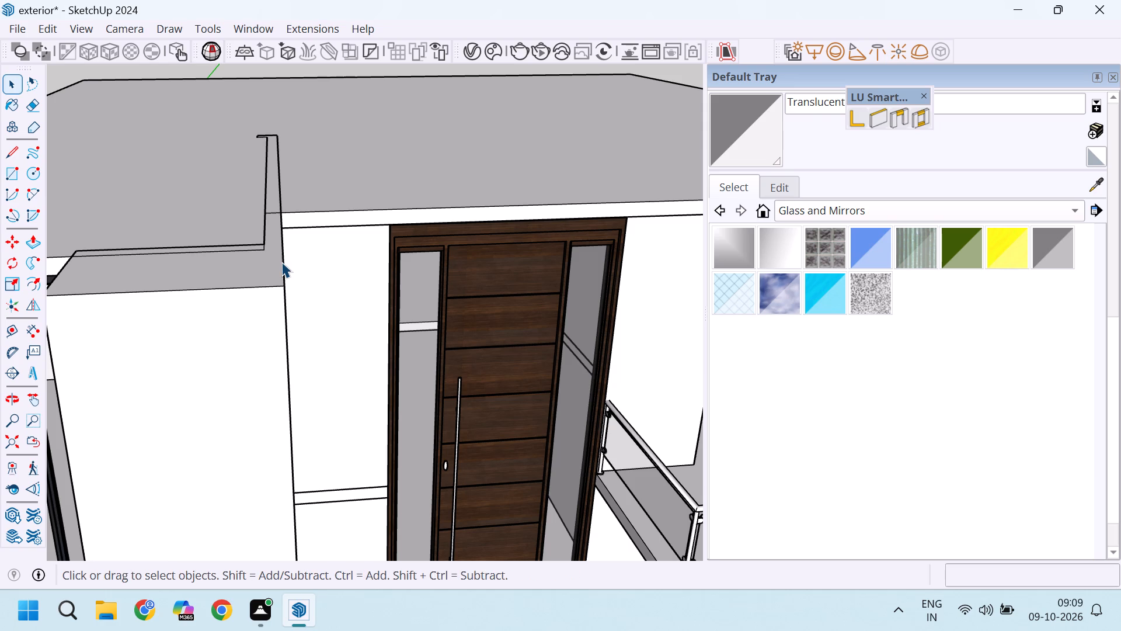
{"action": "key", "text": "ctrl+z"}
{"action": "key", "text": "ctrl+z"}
Copy the outer vertical edge of the projecting wall's upper side face 8" inward across that face.
{"action": "middle_click_drag", "start_coordinate": [196, 296], "coordinate": [204, 293]}
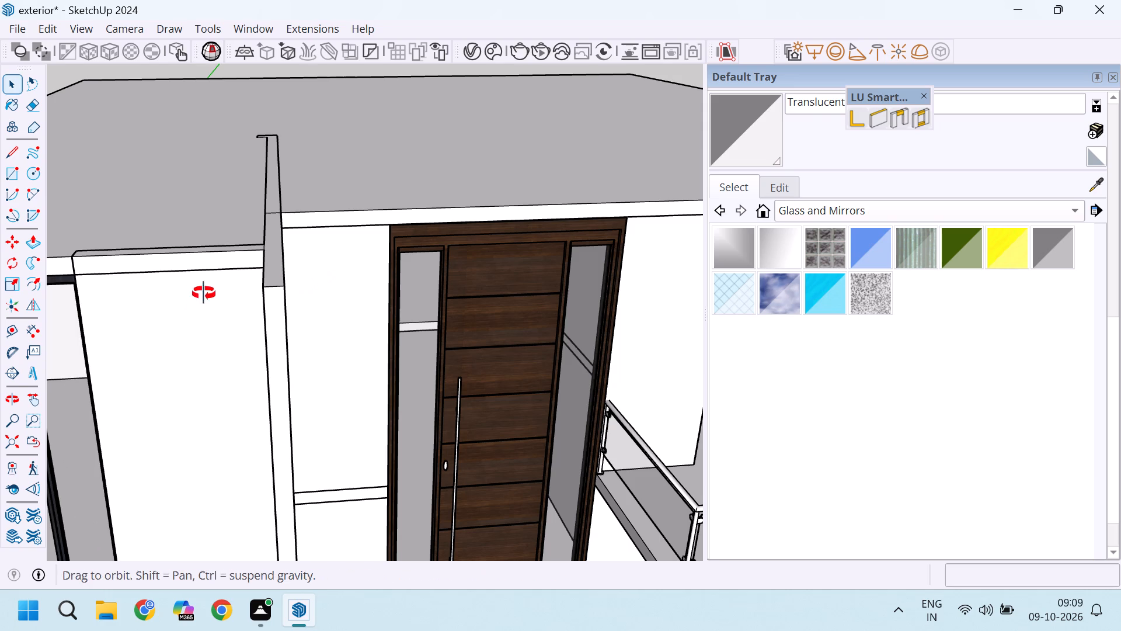
{"action": "middle_click_drag", "start_coordinate": [204, 293], "coordinate": [337, 231]}
{"action": "scroll", "coordinate": [374, 212], "scroll_direction": "down", "scroll_amount": 7}
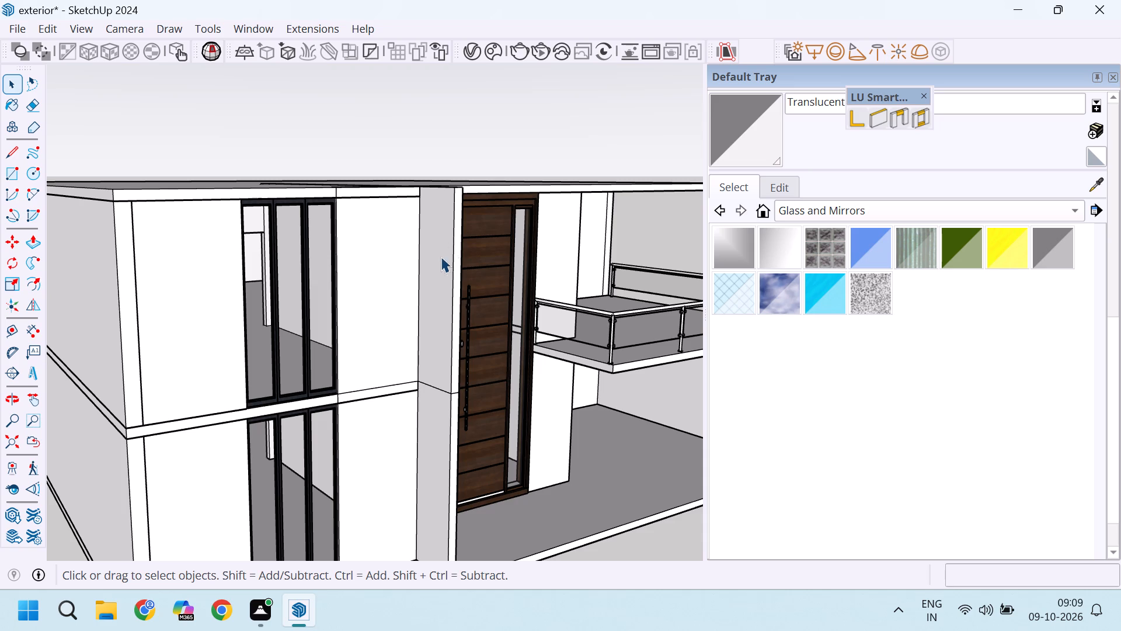
{"action": "scroll", "coordinate": [437, 318], "scroll_direction": "up", "scroll_amount": 3}
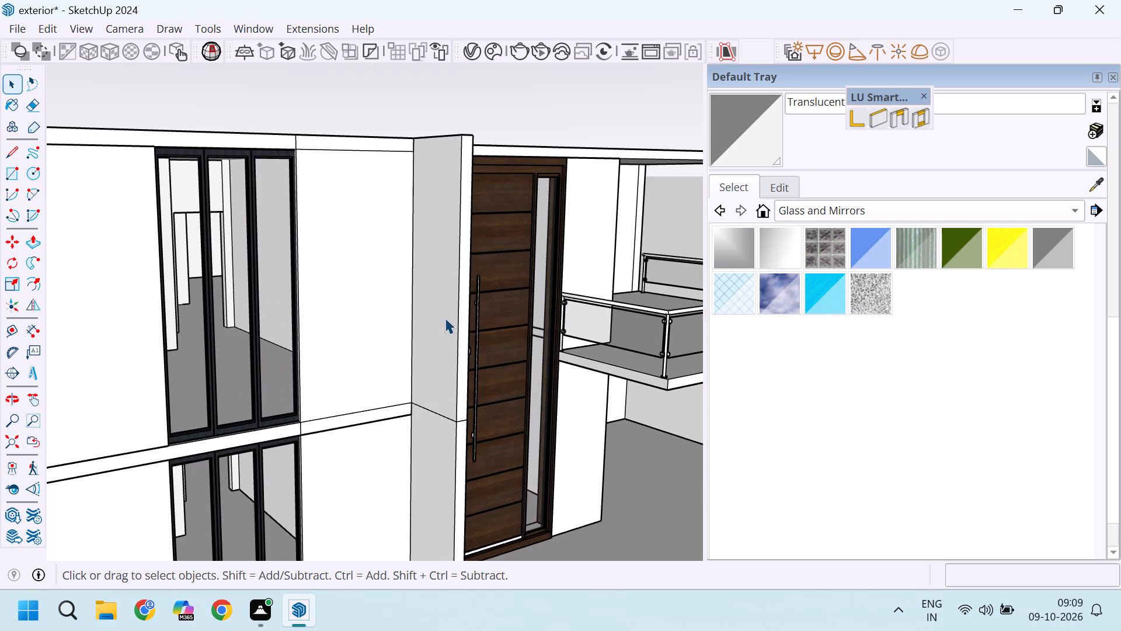
{"action": "middle_click_drag", "start_coordinate": [447, 320], "coordinate": [481, 358]}
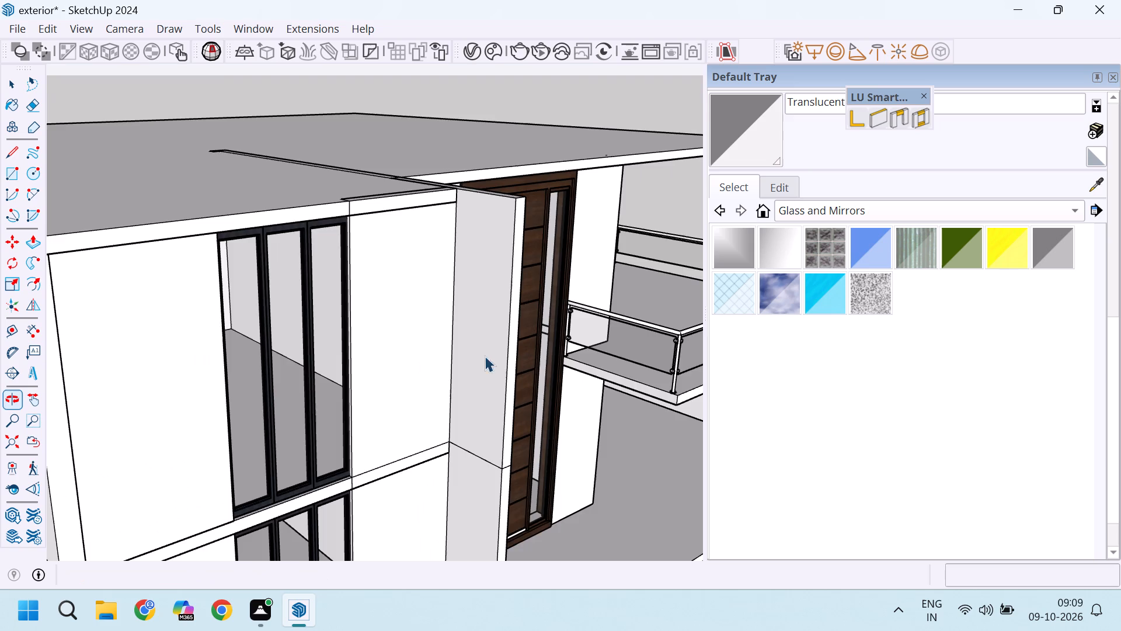
{"action": "scroll", "coordinate": [501, 277], "scroll_direction": "up", "scroll_amount": 5}
{"action": "left_click", "coordinate": [518, 280]}
{"action": "scroll", "coordinate": [515, 282], "scroll_direction": "down", "scroll_amount": 4}
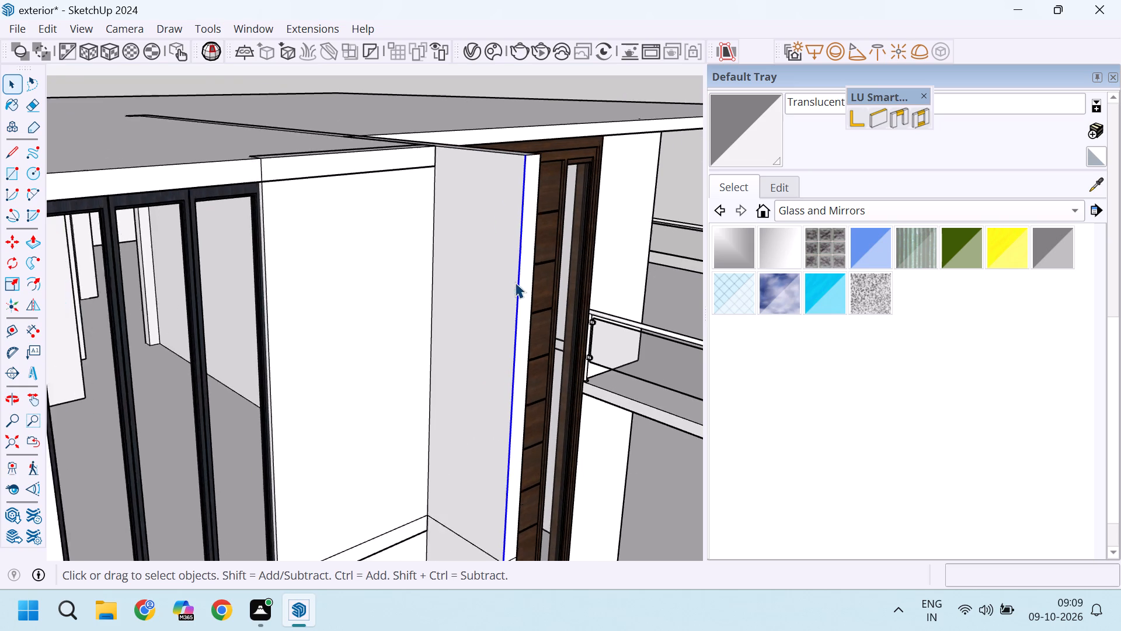
{"action": "scroll", "coordinate": [515, 282], "scroll_direction": "down", "scroll_amount": 1}
{"action": "scroll", "coordinate": [502, 325], "scroll_direction": "up", "scroll_amount": 3}
{"action": "key", "text": "m"}
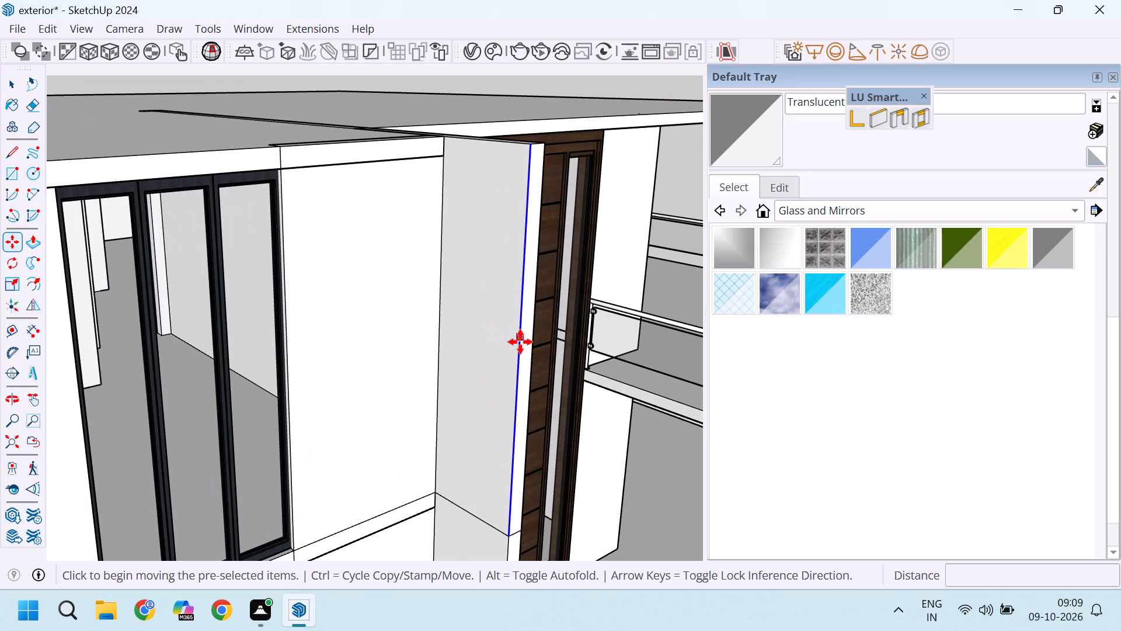
{"action": "left_click", "coordinate": [518, 356]}
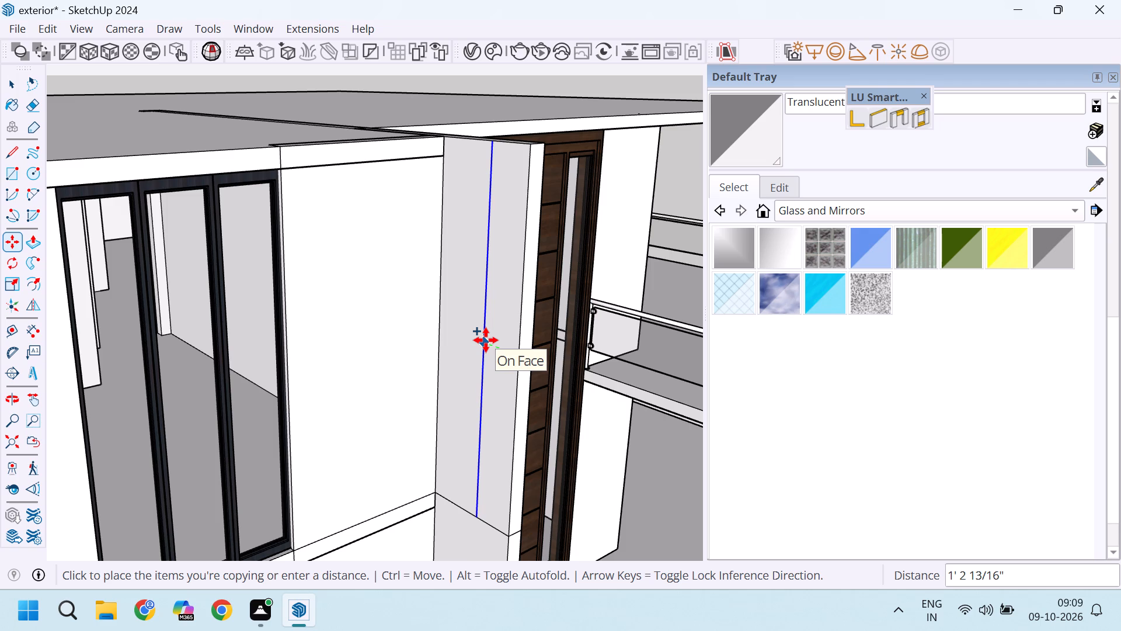
{"action": "type", "text": "1'"}
{"action": "key", "text": "Return"}
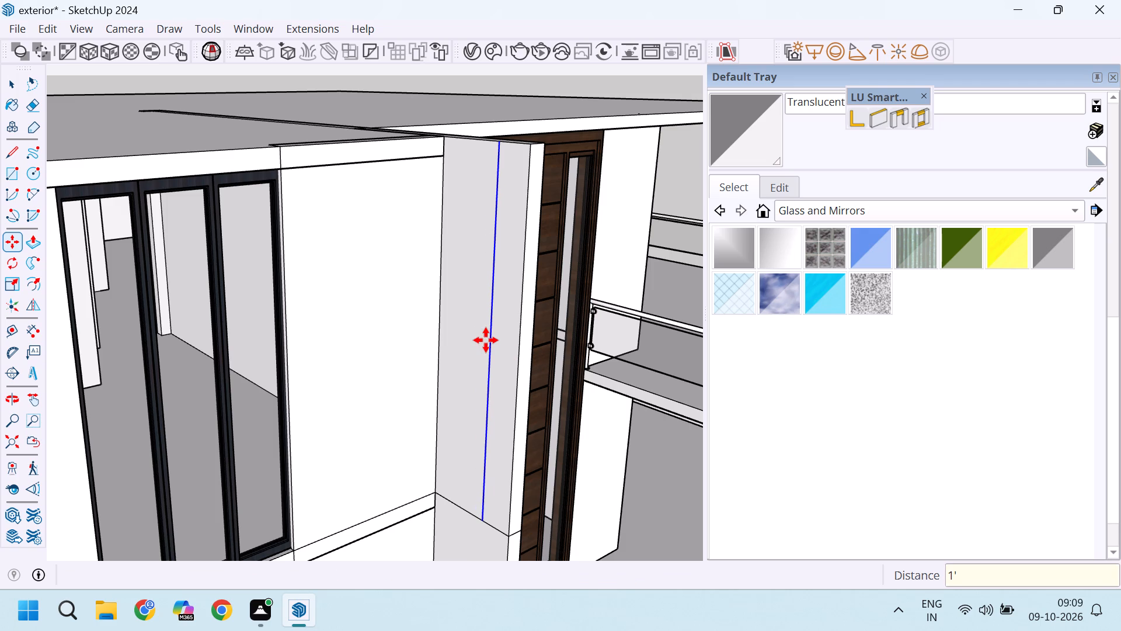
{"action": "key", "text": "1"}
{"action": "key", "text": "0"}
{"action": "key", "text": "Return"}
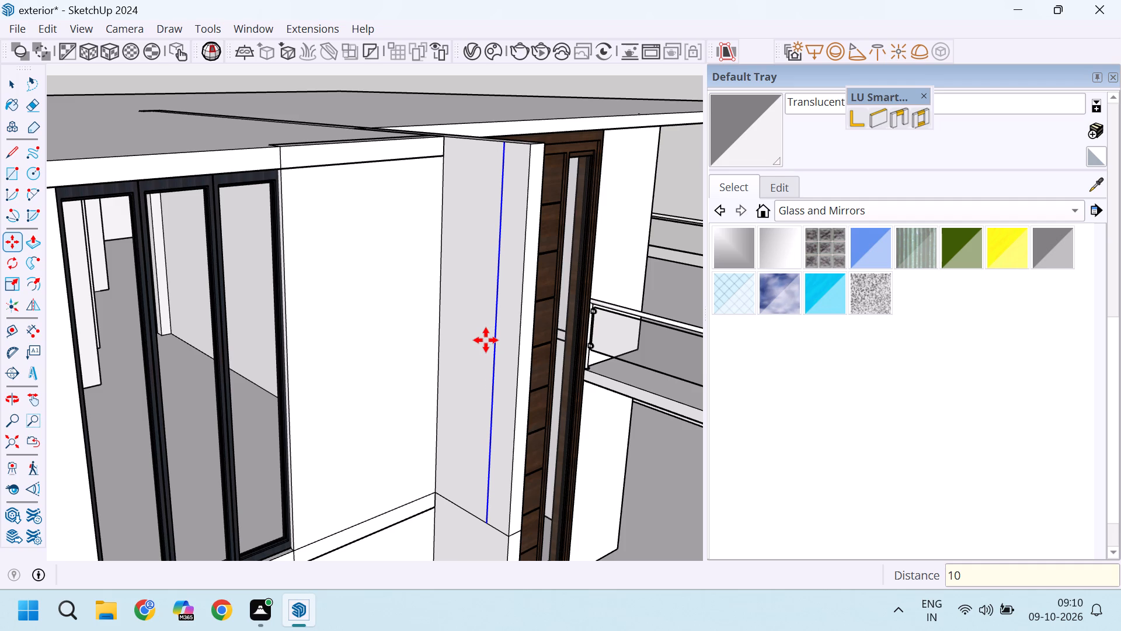
{"action": "key", "text": "8"}
{"action": "key", "text": "Return"}
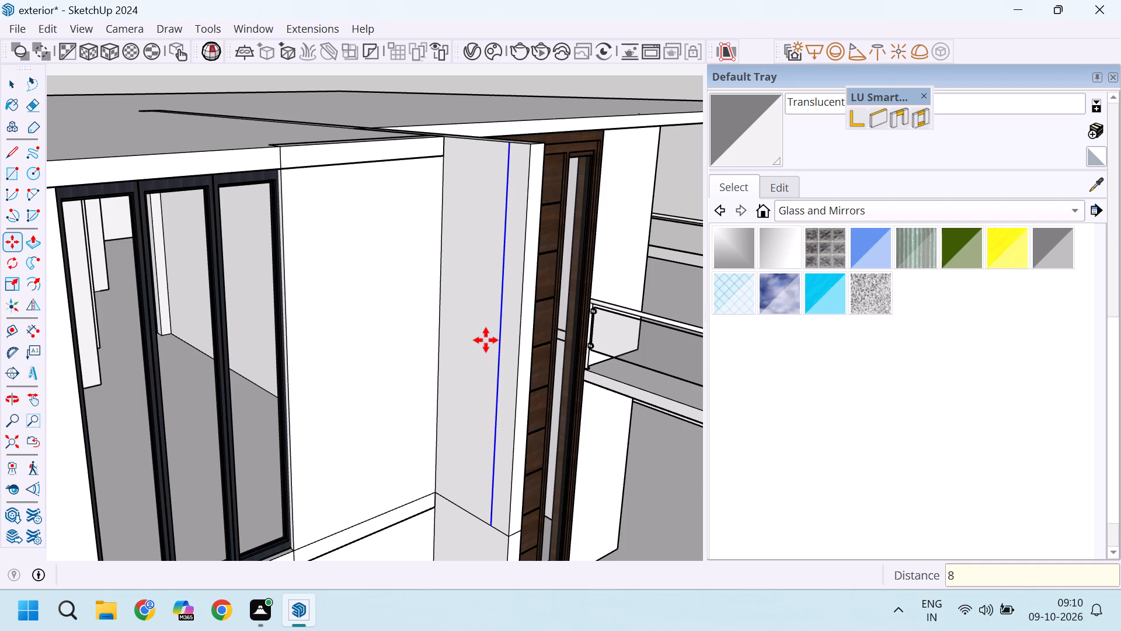
{"action": "key", "text": "6"}
{"action": "key", "text": "Return"}
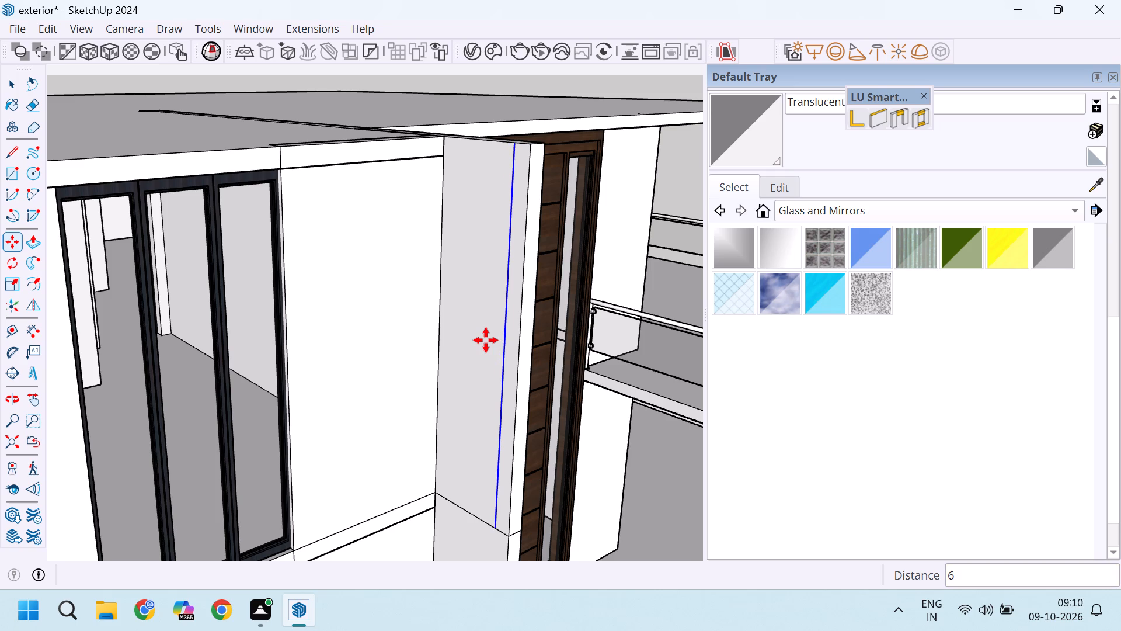
{"action": "key", "text": "8"}
{"action": "key", "text": "Return"}
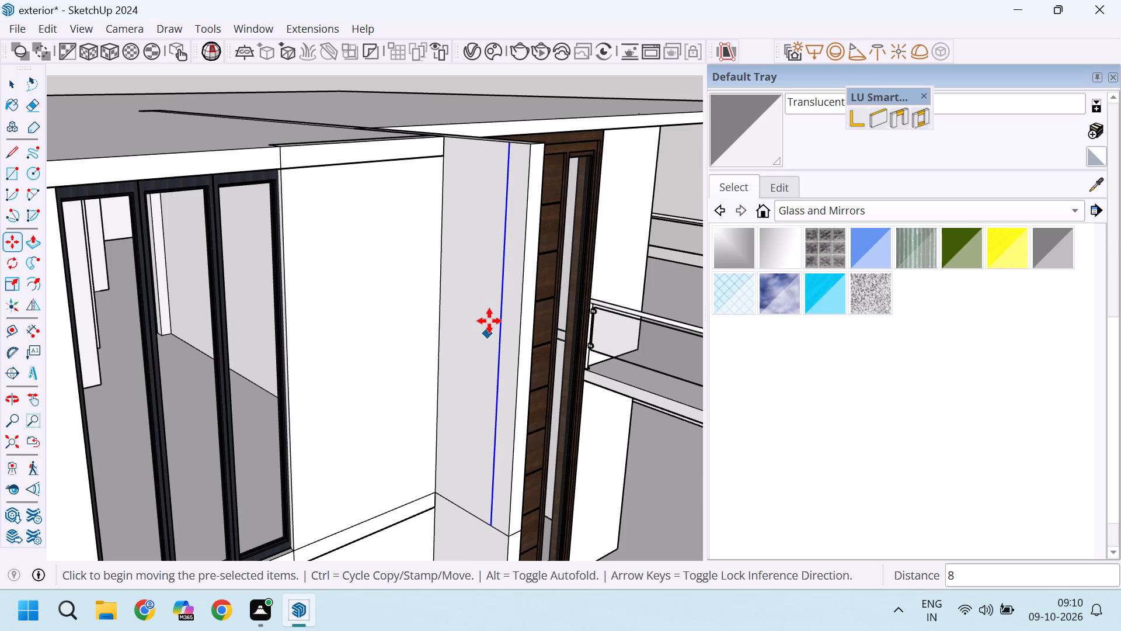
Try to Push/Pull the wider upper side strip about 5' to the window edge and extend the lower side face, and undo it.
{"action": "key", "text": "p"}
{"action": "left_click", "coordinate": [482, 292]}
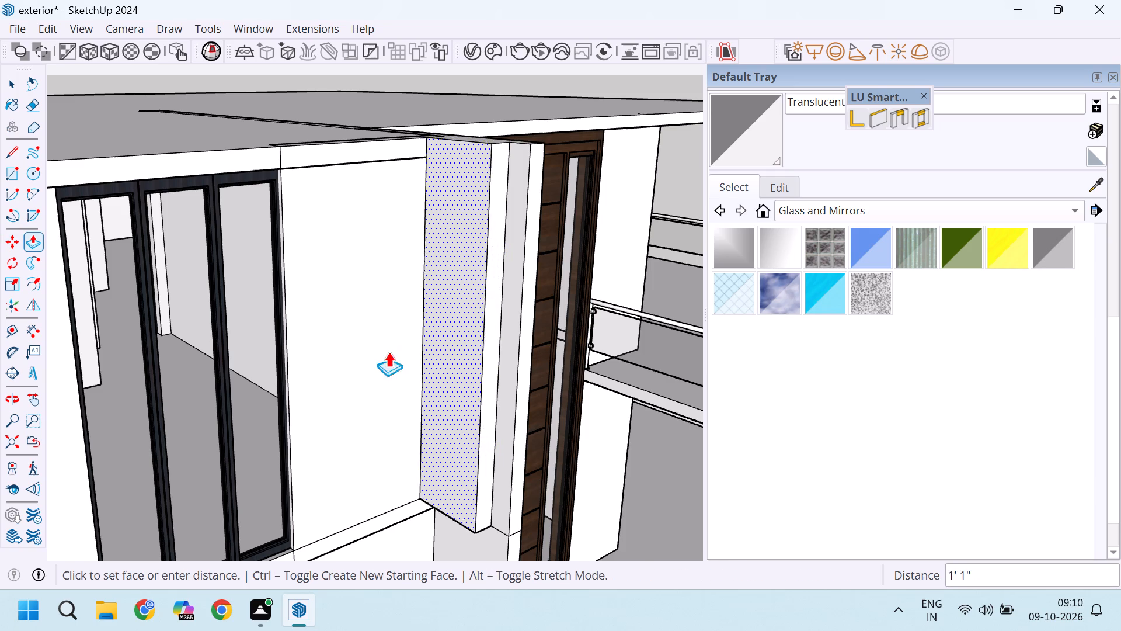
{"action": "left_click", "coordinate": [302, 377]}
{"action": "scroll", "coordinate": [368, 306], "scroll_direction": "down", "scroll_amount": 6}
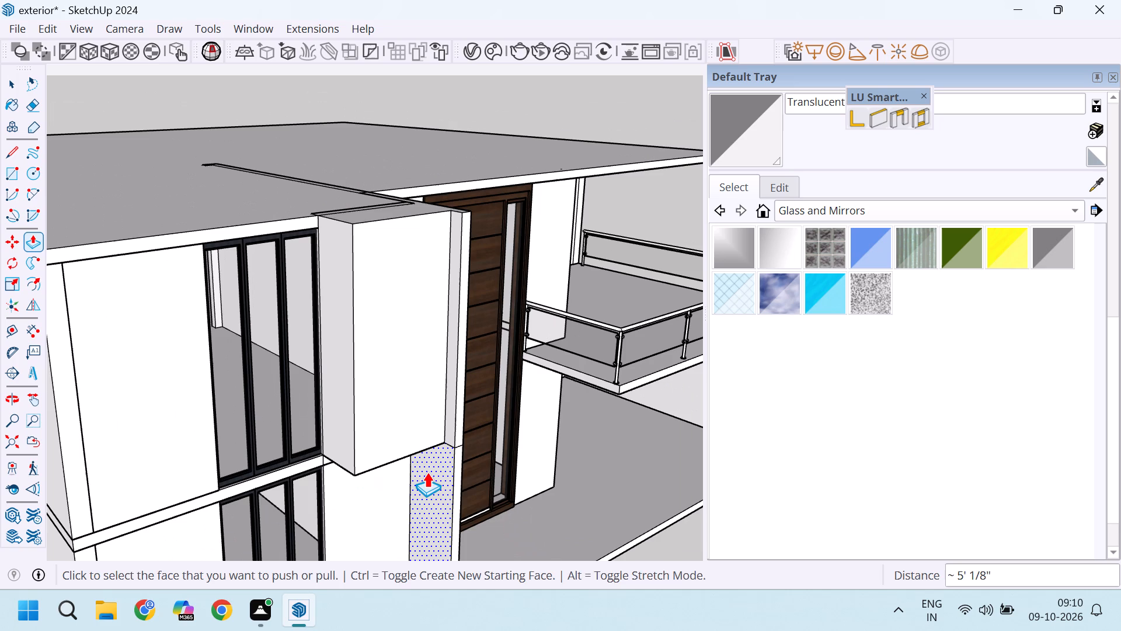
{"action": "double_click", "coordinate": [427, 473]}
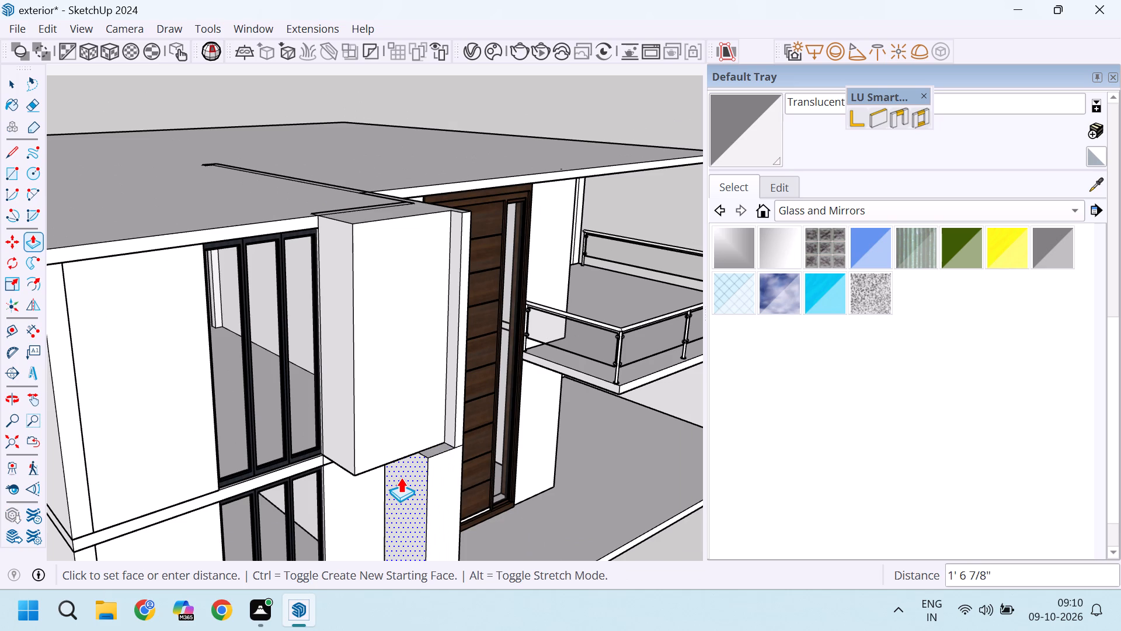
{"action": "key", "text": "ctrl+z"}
Push/Pull the wider upper strip of the projecting wall's side face about 5' to the window edge.
{"action": "left_click", "coordinate": [433, 379]}
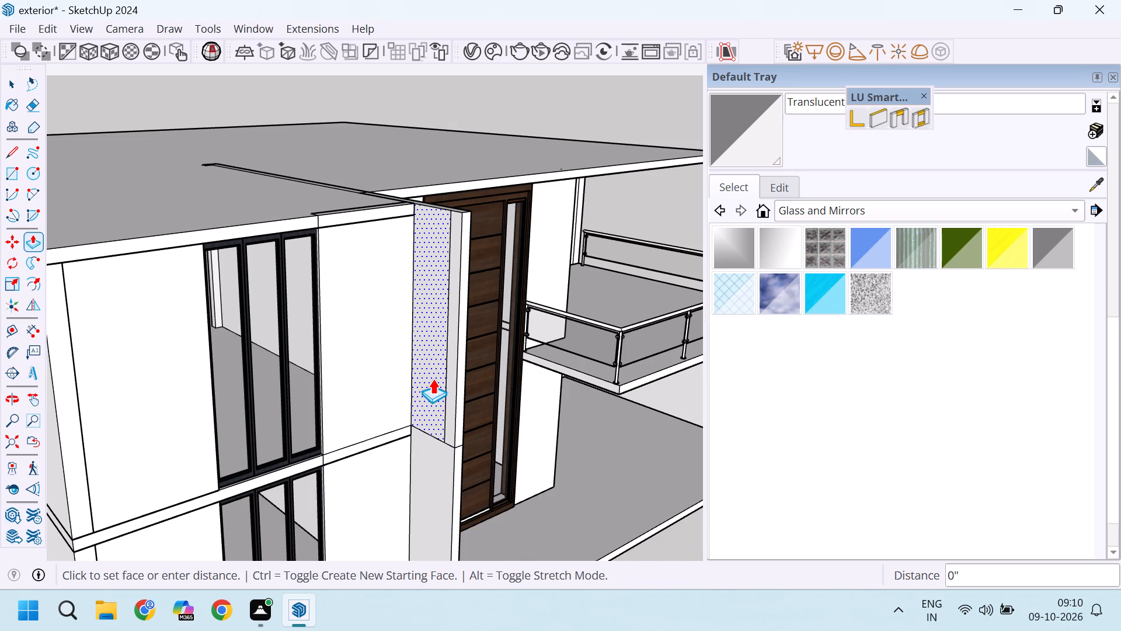
{"action": "left_click", "coordinate": [335, 449]}
{"action": "scroll", "coordinate": [367, 410], "scroll_direction": "down", "scroll_amount": 5}
{"action": "scroll", "coordinate": [416, 432], "scroll_direction": "up", "scroll_amount": 5}
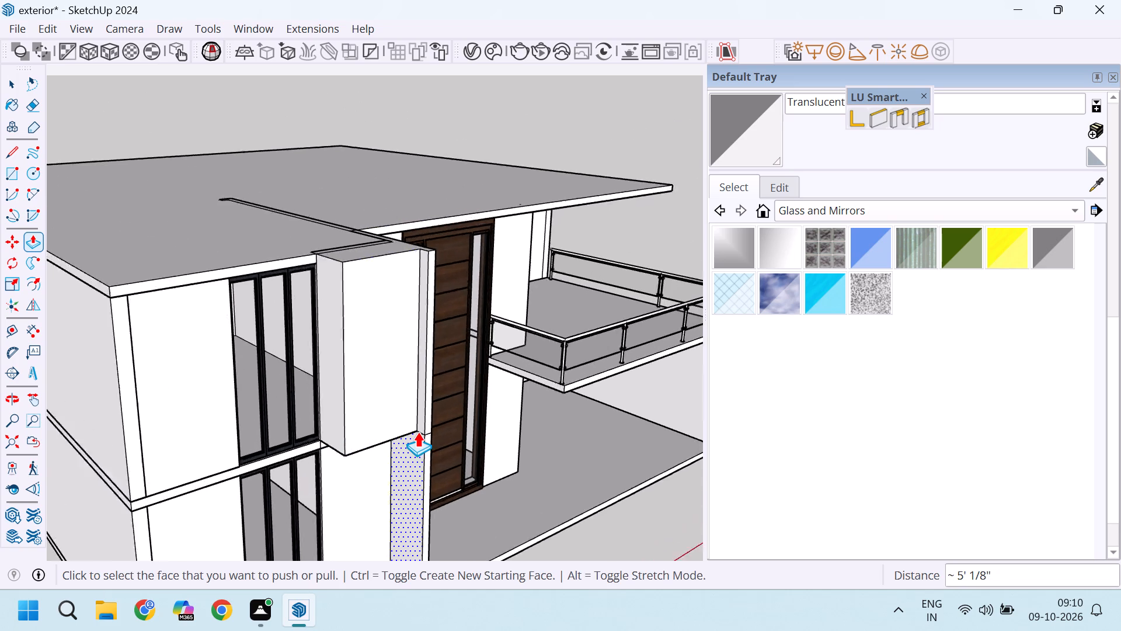
Draw a vertical 10' 6" line on the lower side face, from the copied edge's lower end down to the floor.
{"action": "key", "text": "l"}
{"action": "left_click", "coordinate": [418, 428]}
{"action": "scroll", "coordinate": [418, 428], "scroll_direction": "down", "scroll_amount": 5}
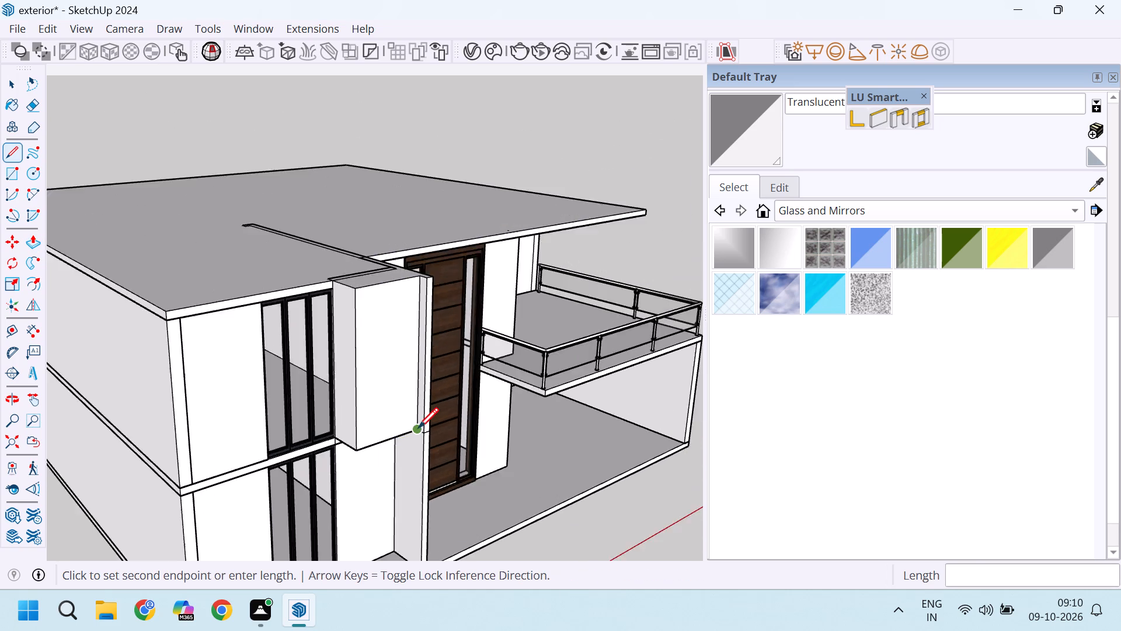
{"action": "scroll", "coordinate": [418, 428], "scroll_direction": "down", "scroll_amount": 6}
{"action": "scroll", "coordinate": [406, 448], "scroll_direction": "up", "scroll_amount": 5}
{"action": "scroll", "coordinate": [411, 495], "scroll_direction": "up", "scroll_amount": 4}
{"action": "scroll", "coordinate": [406, 540], "scroll_direction": "down", "scroll_amount": 5}
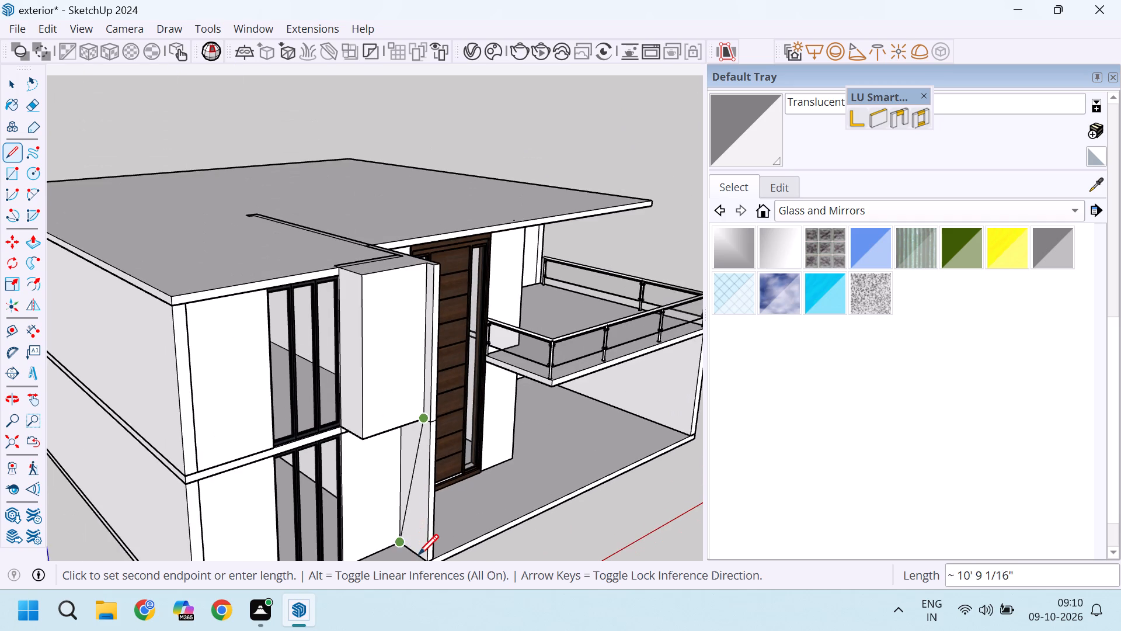
{"action": "scroll", "coordinate": [418, 558], "scroll_direction": "up", "scroll_amount": 5}
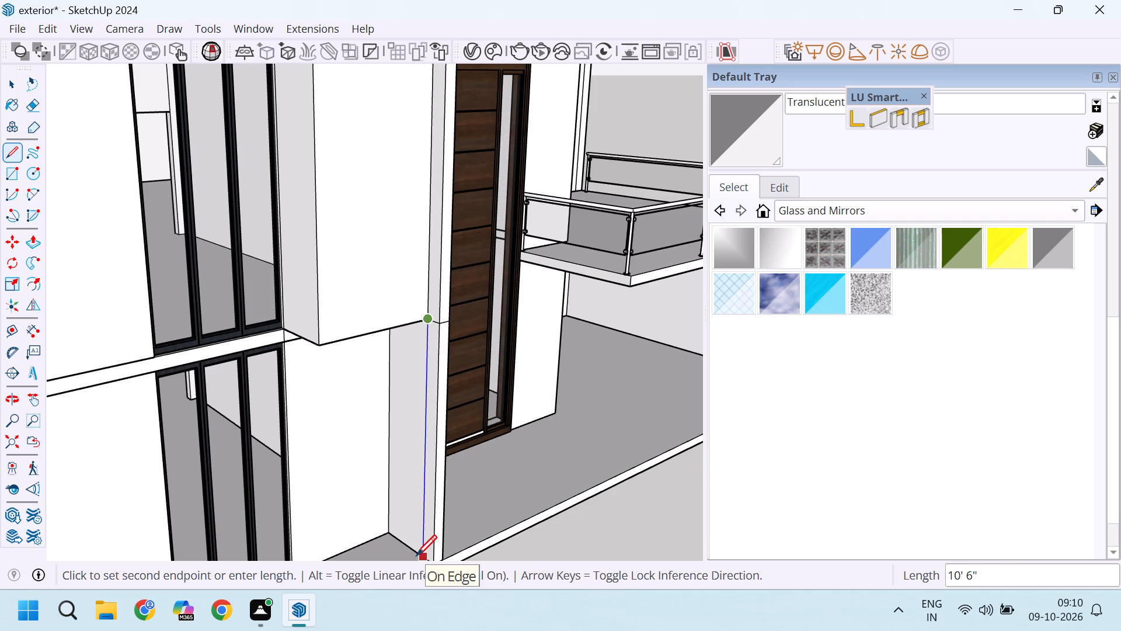
{"action": "left_click", "coordinate": [416, 555]}
Push/Pull the wider lower strip of the side face about 5', level with the upper extension.
{"action": "scroll", "coordinate": [408, 508], "scroll_direction": "down", "scroll_amount": 5}
{"action": "key", "text": "p"}
{"action": "left_click", "coordinate": [401, 481]}
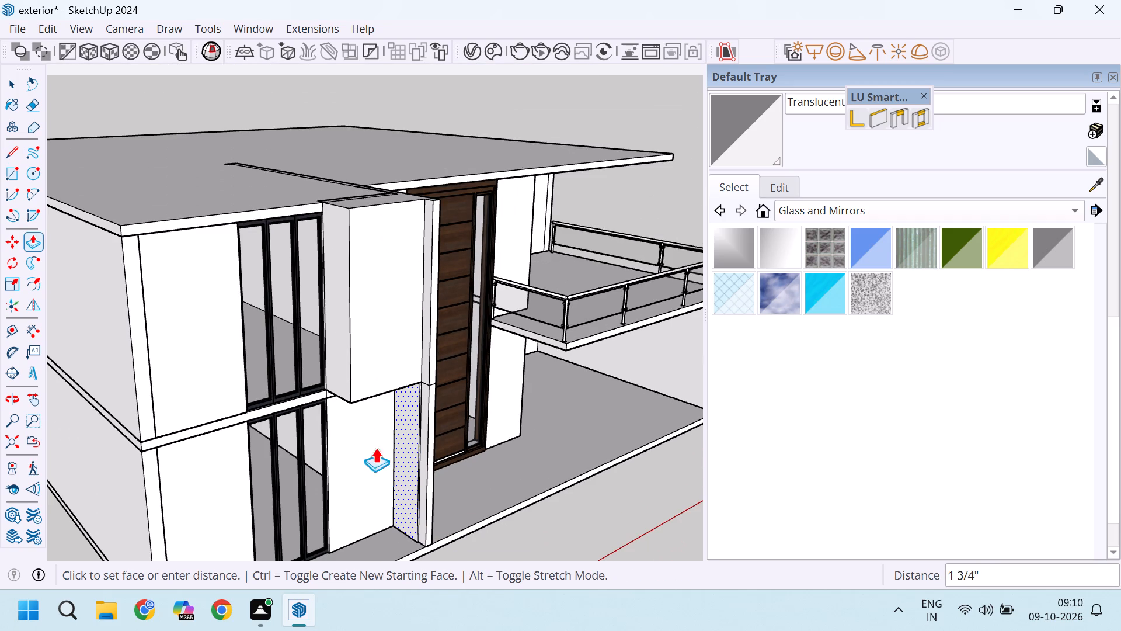
{"action": "left_click", "coordinate": [356, 401]}
Erase the horizontal floor-level seam lines on the front and window-side faces of the new wall block.
{"action": "scroll", "coordinate": [377, 396], "scroll_direction": "down", "scroll_amount": 4}
{"action": "scroll", "coordinate": [408, 402], "scroll_direction": "up", "scroll_amount": 10}
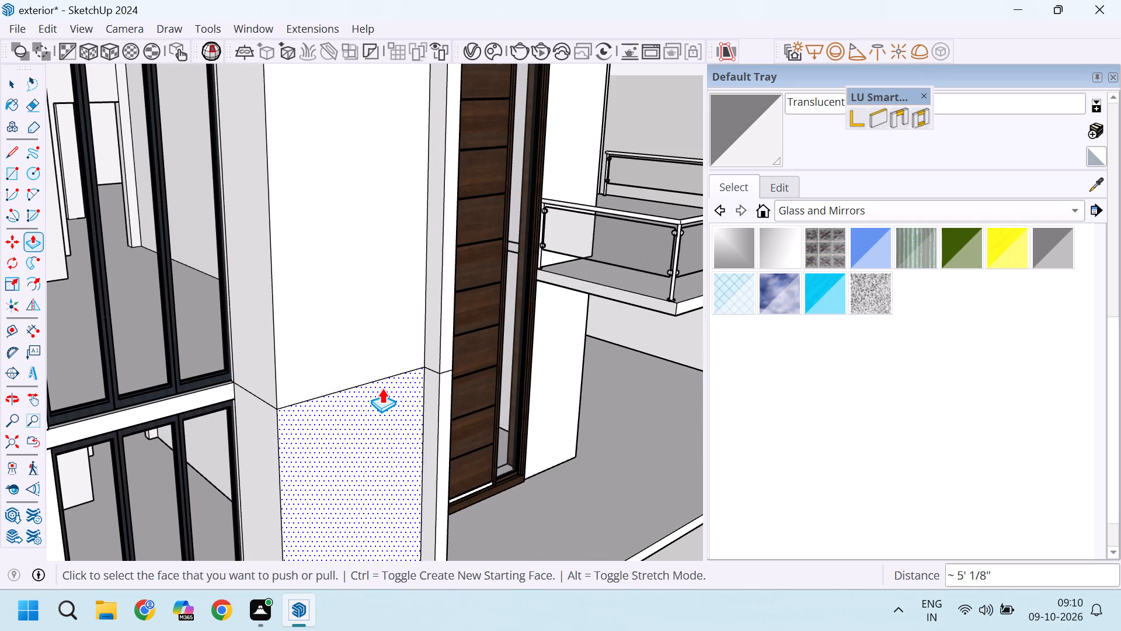
{"action": "key", "text": "space"}
{"action": "key", "text": "e"}
{"action": "left_click_drag", "start_coordinate": [356, 375], "coordinate": [353, 399]}
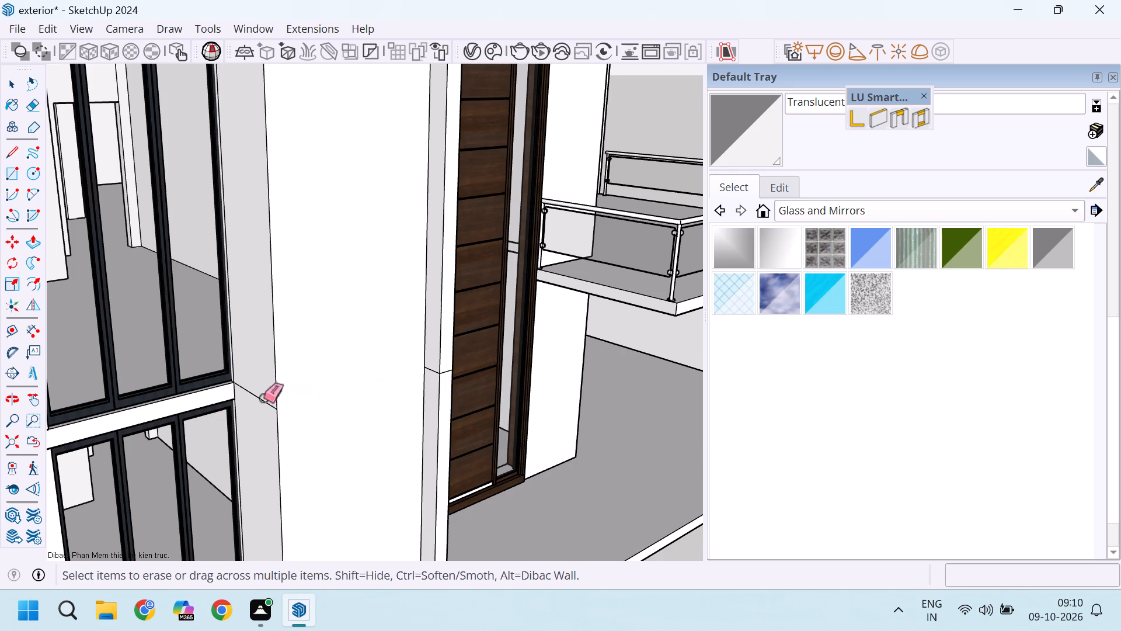
{"action": "left_click_drag", "start_coordinate": [264, 399], "coordinate": [259, 405]}
{"action": "scroll", "coordinate": [305, 356], "scroll_direction": "down", "scroll_amount": 10}
{"action": "key", "text": "space"}
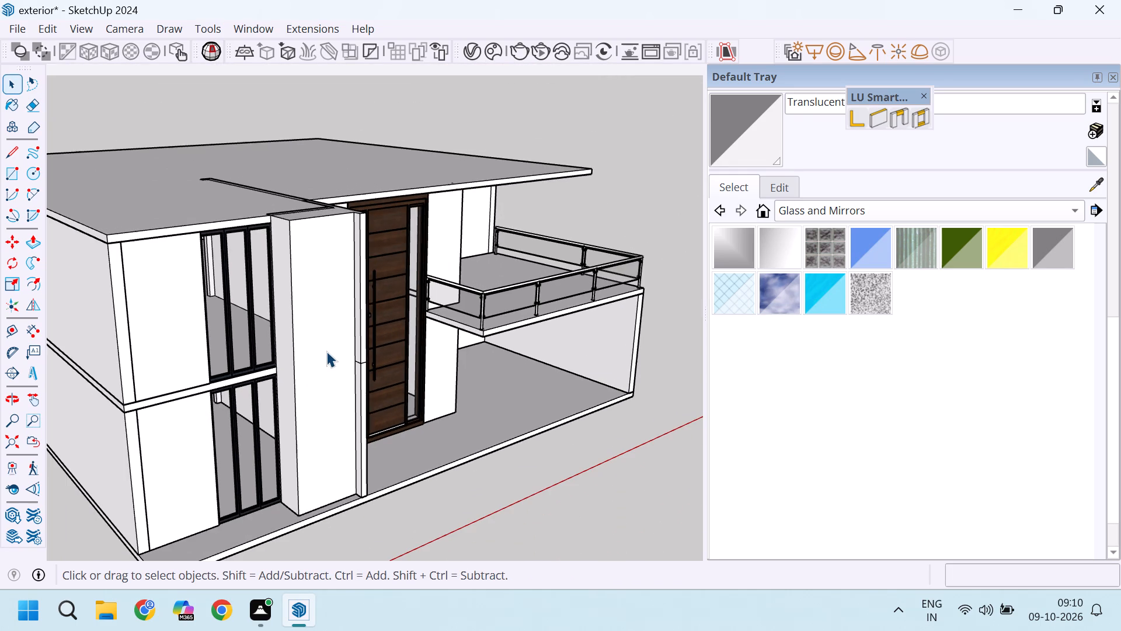
Push/Pull the narrow upper strip beside the entrance door 6" towards the windows, creating a new starting face.
{"action": "scroll", "coordinate": [360, 206], "scroll_direction": "up", "scroll_amount": 7}
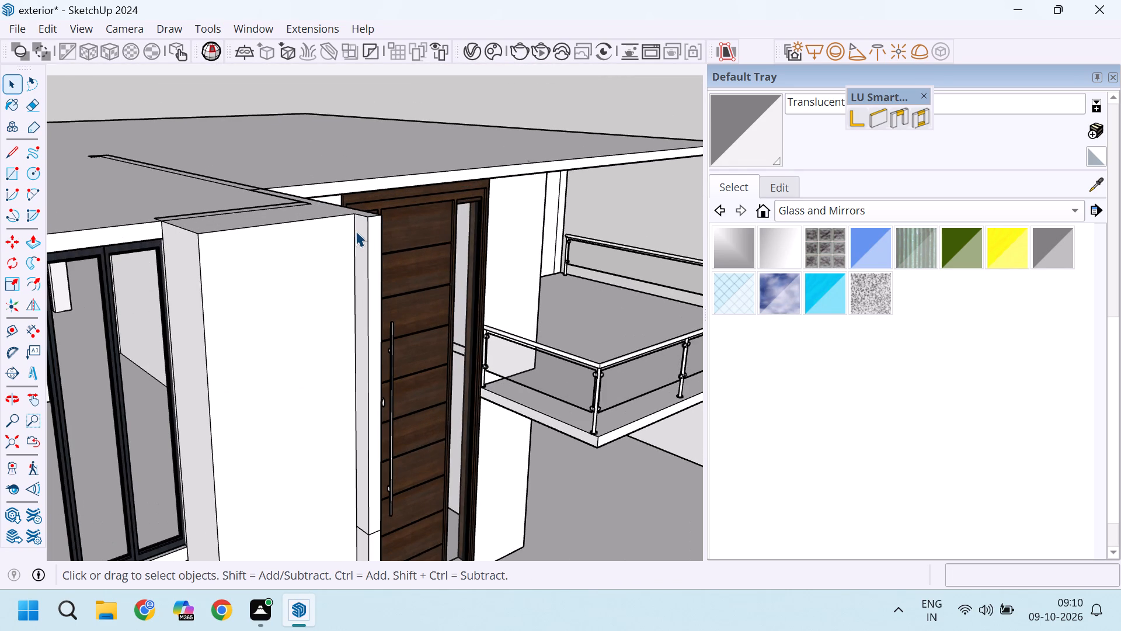
{"action": "scroll", "coordinate": [368, 238], "scroll_direction": "up", "scroll_amount": 3}
{"action": "key", "text": "p"}
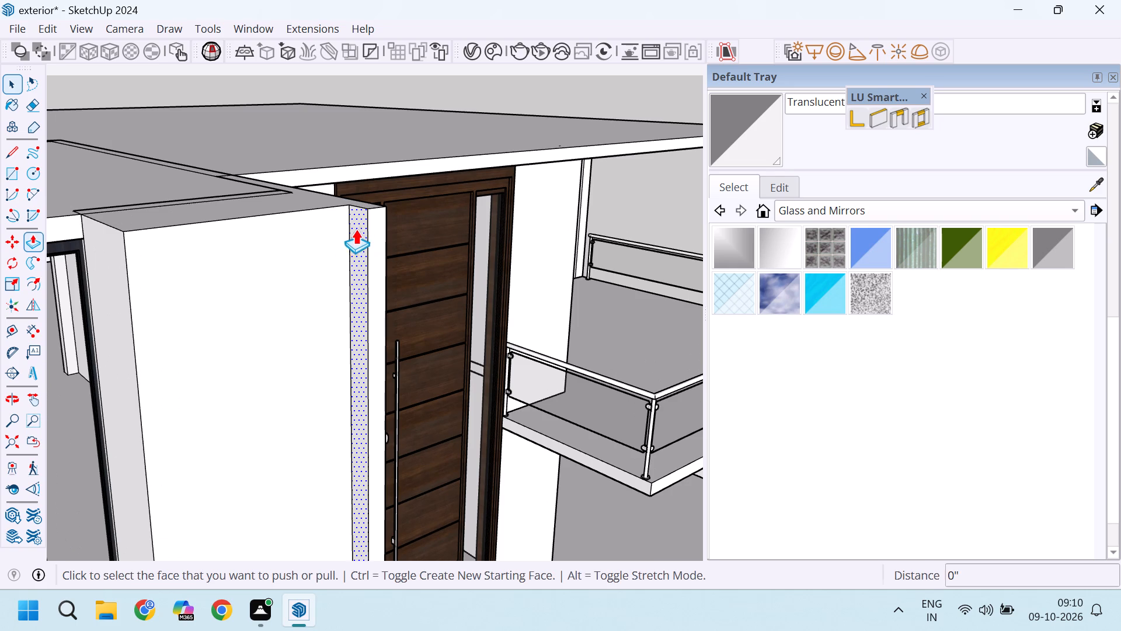
{"action": "left_click", "coordinate": [360, 226]}
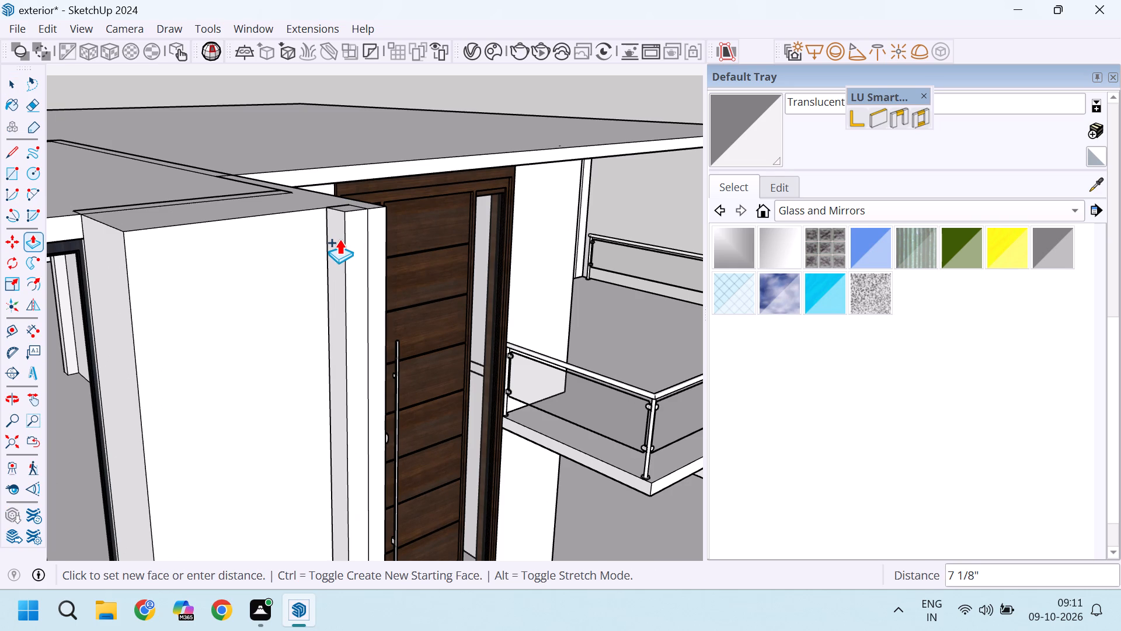
{"action": "key", "text": "6"}
{"action": "key", "text": "Return"}
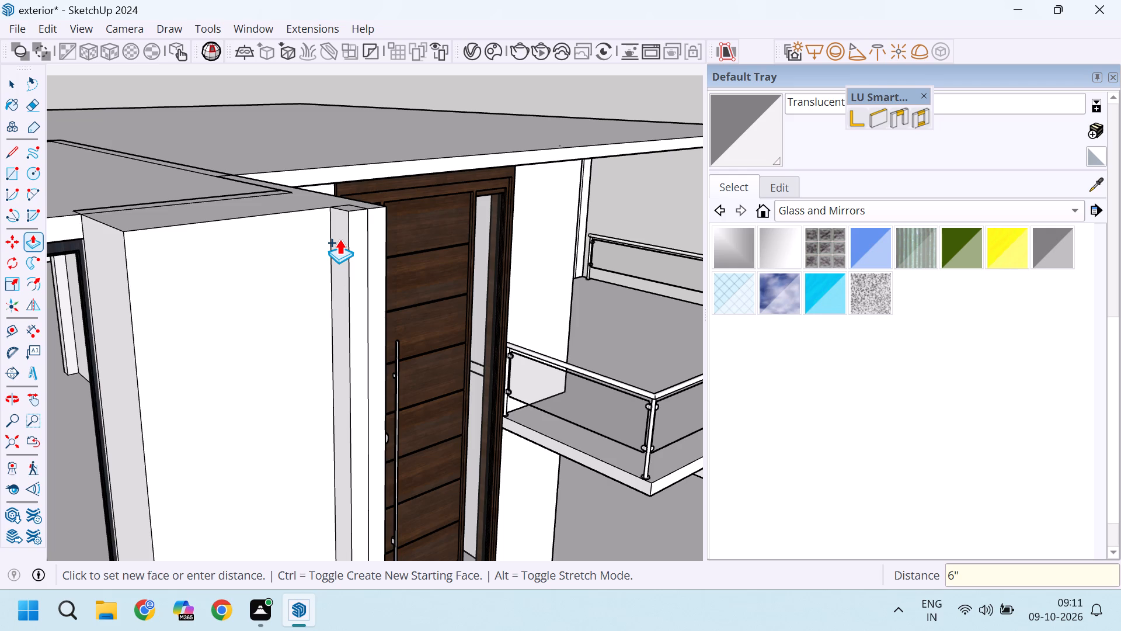
Push/Pull the narrow lower strip beside the entrance door by the same 6", creating a new starting face.
{"action": "scroll", "coordinate": [339, 239], "scroll_direction": "down", "scroll_amount": 4}
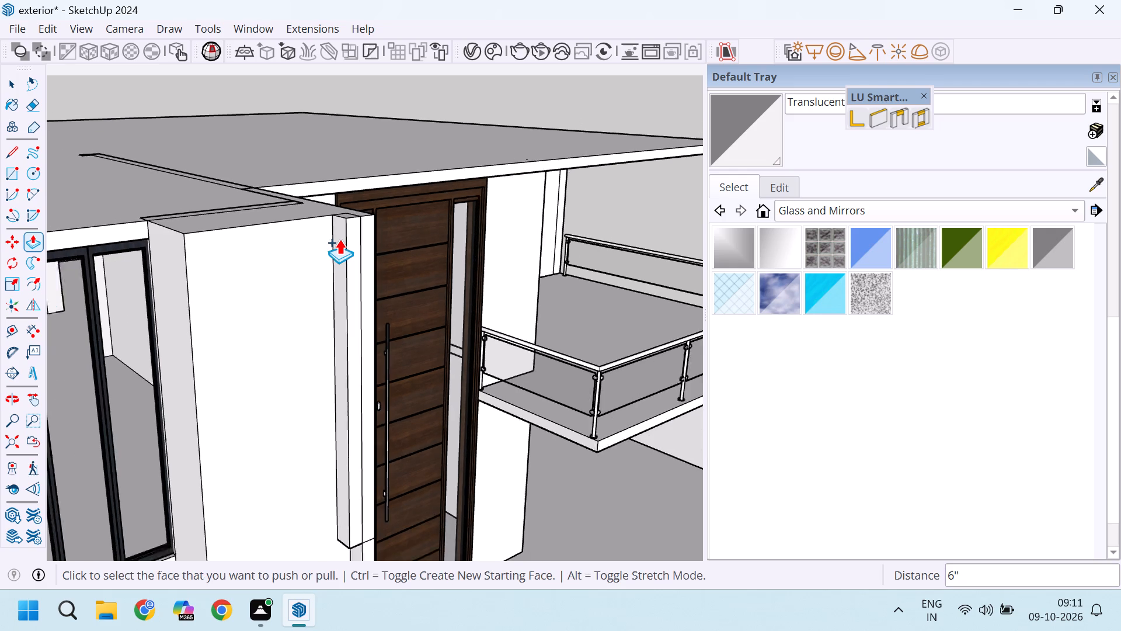
{"action": "middle_click_drag", "start_coordinate": [381, 255], "coordinate": [335, 260]}
{"action": "middle_click", "coordinate": [335, 259]}
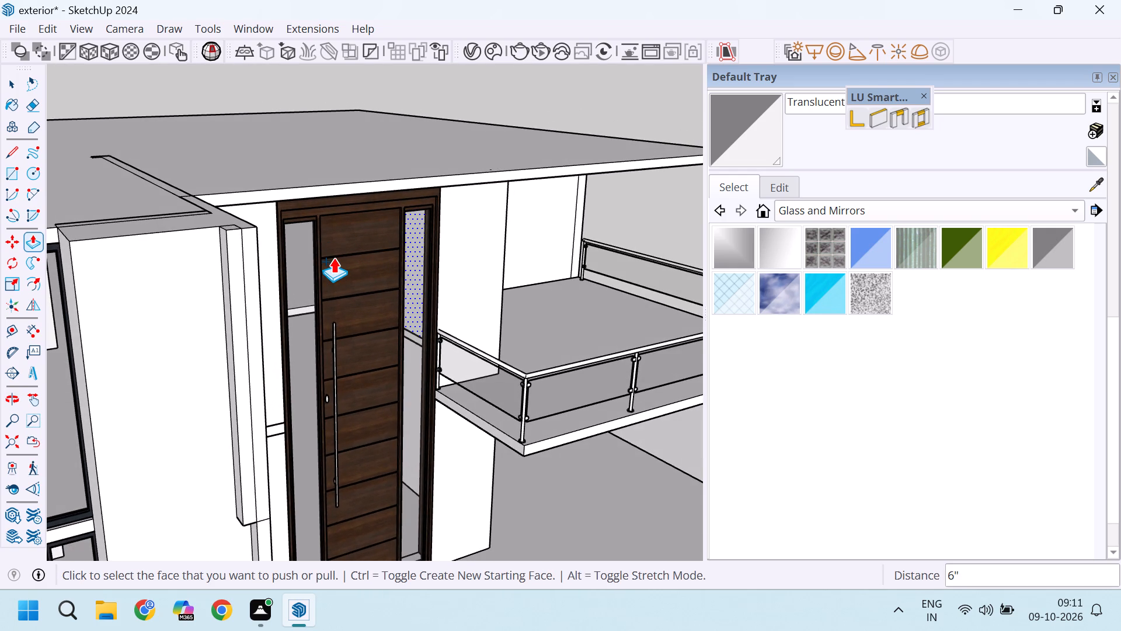
{"action": "scroll", "coordinate": [306, 208], "scroll_direction": "down", "scroll_amount": 2}
{"action": "scroll", "coordinate": [248, 255], "scroll_direction": "up", "scroll_amount": 4}
{"action": "scroll", "coordinate": [273, 208], "scroll_direction": "down", "scroll_amount": 4}
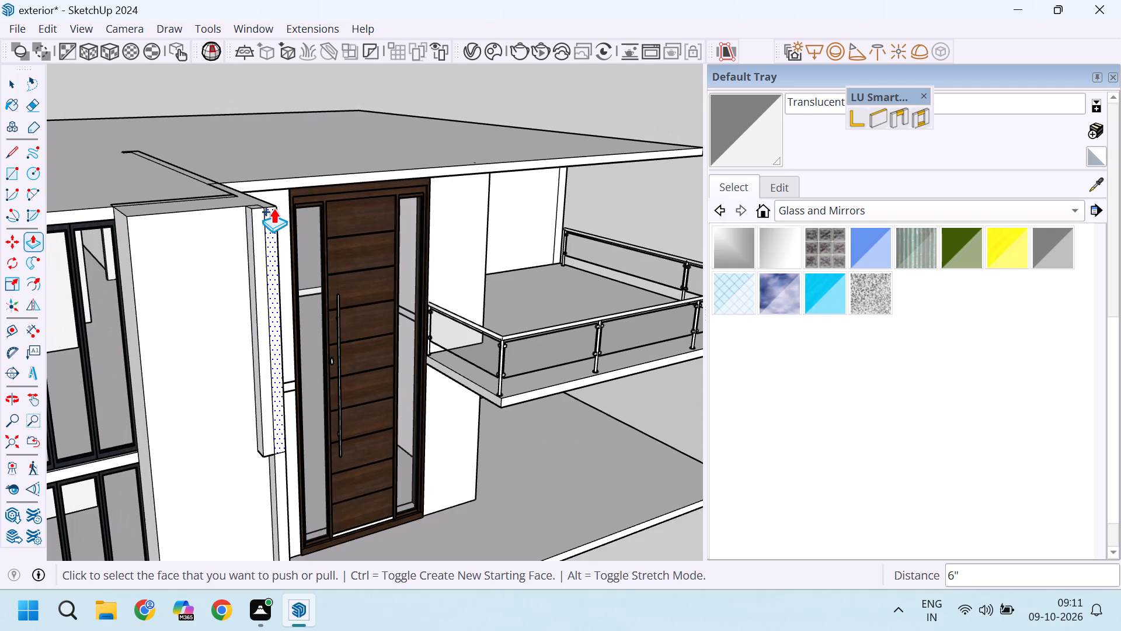
{"action": "scroll", "coordinate": [273, 208], "scroll_direction": "down", "scroll_amount": 4}
{"action": "scroll", "coordinate": [246, 434], "scroll_direction": "up", "scroll_amount": 4}
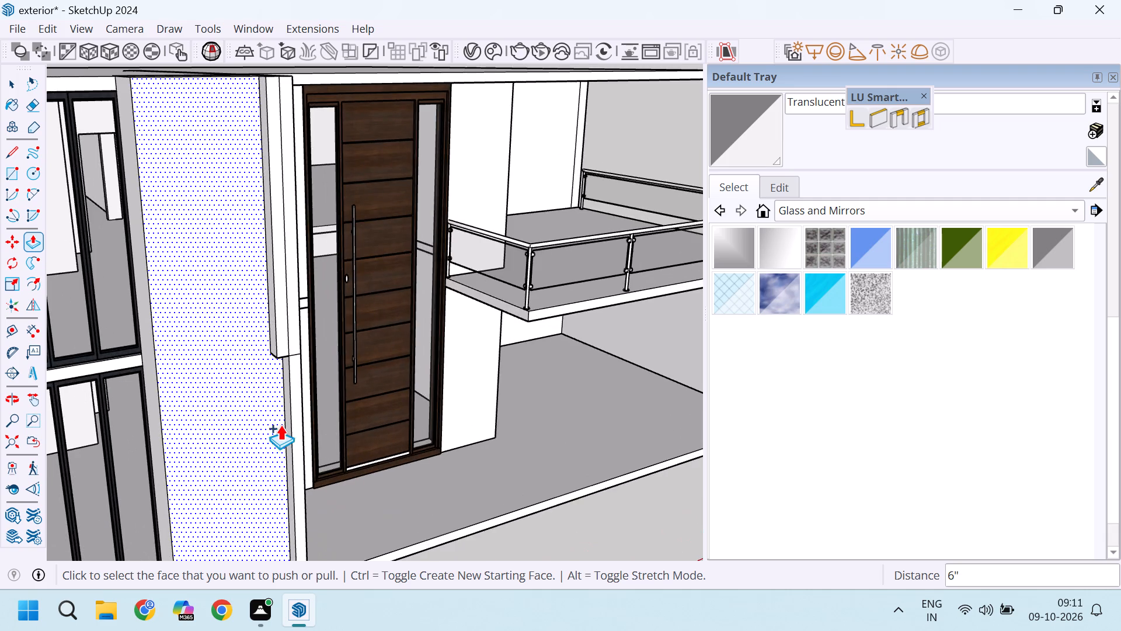
{"action": "scroll", "coordinate": [283, 419], "scroll_direction": "up", "scroll_amount": 4}
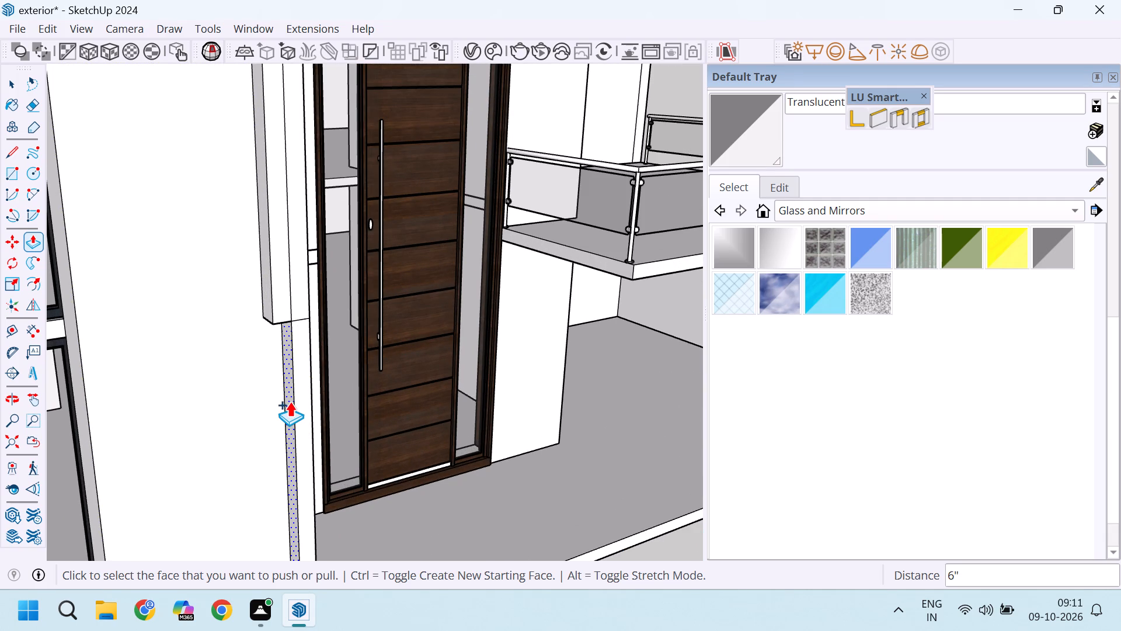
{"action": "double_click", "coordinate": [290, 401]}
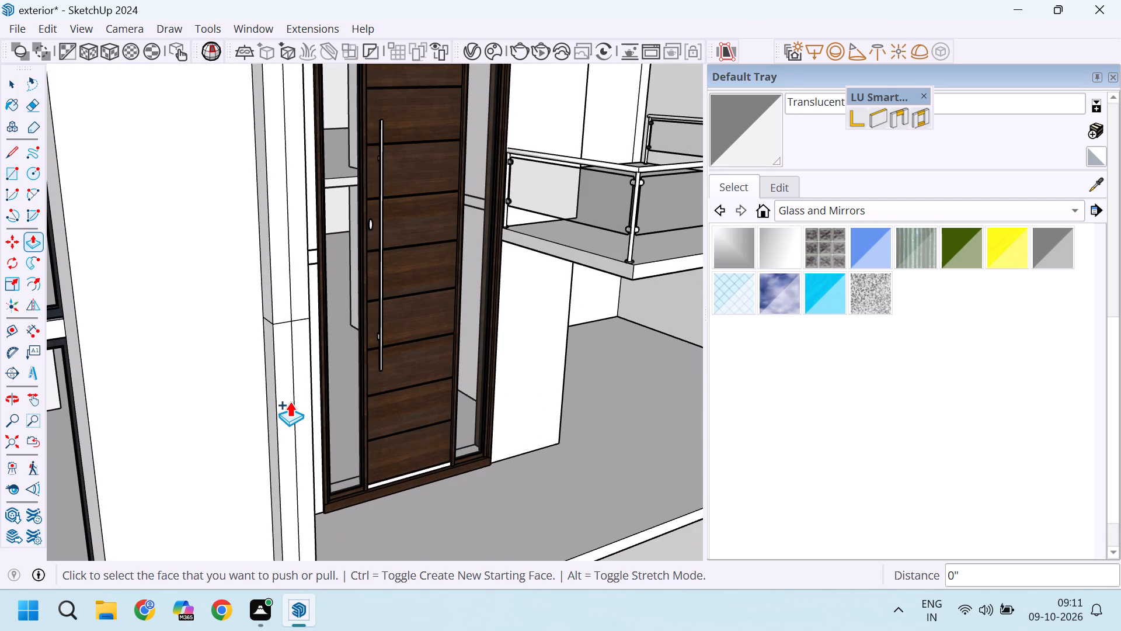
Repeat the 6" Push/Pull towards the windows on the narrow upper and lower strips, creating new starting faces.
{"action": "scroll", "coordinate": [286, 342], "scroll_direction": "down", "scroll_amount": 4}
{"action": "double_click", "coordinate": [268, 268]}
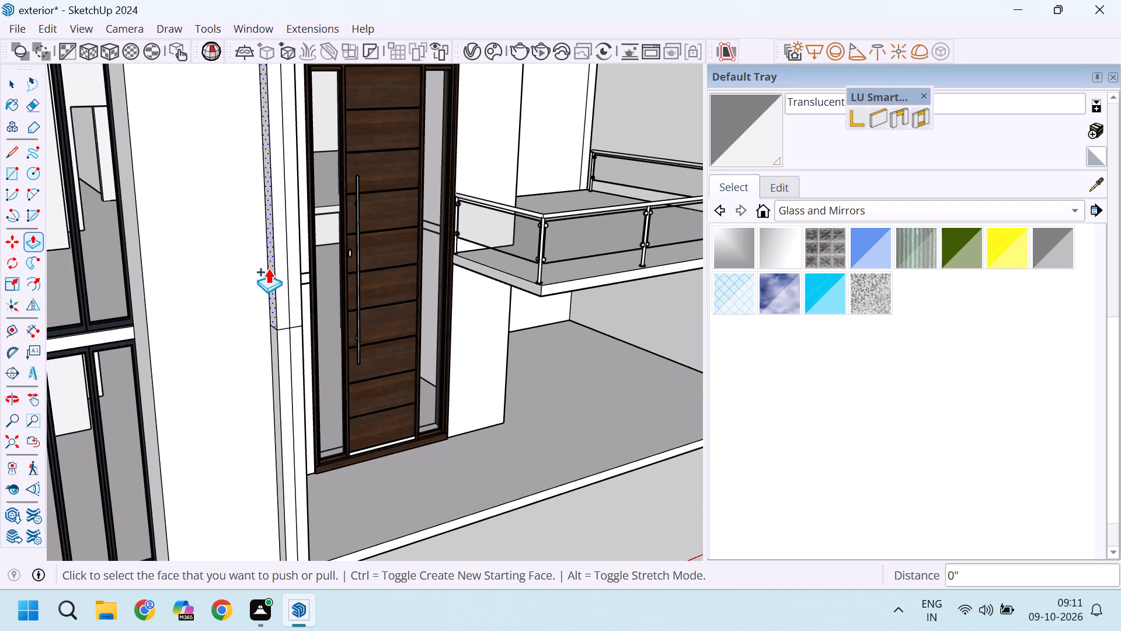
{"action": "double_click", "coordinate": [276, 365]}
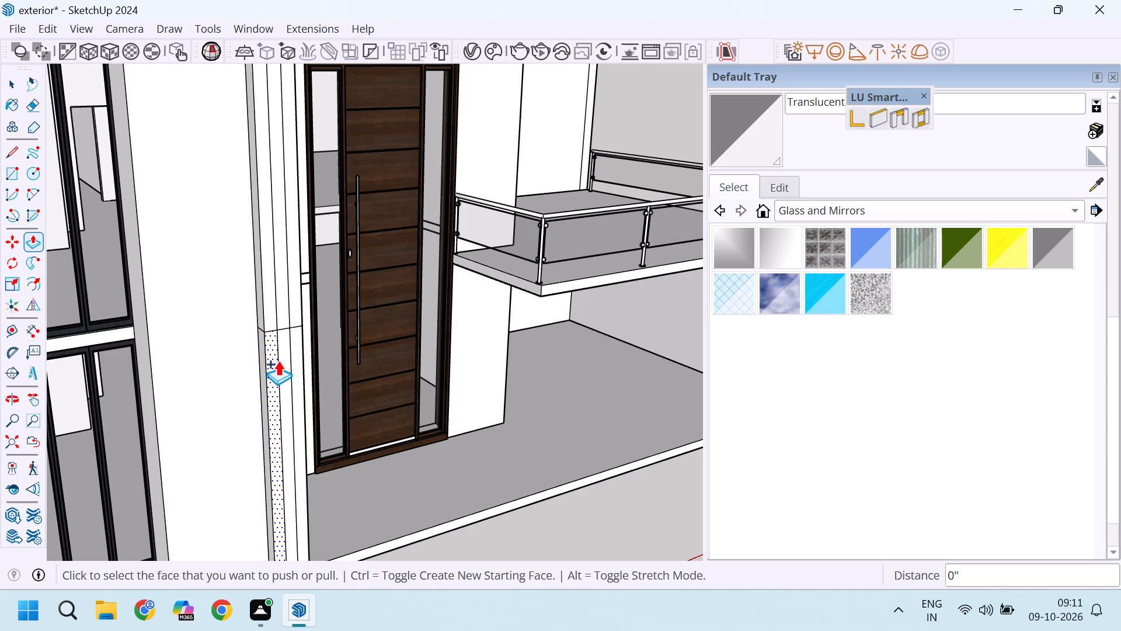
{"action": "scroll", "coordinate": [276, 345], "scroll_direction": "up", "scroll_amount": 8}
Erase the horizontal seam across the middle of the three narrow front strips beside the entrance door.
{"action": "key", "text": "e"}
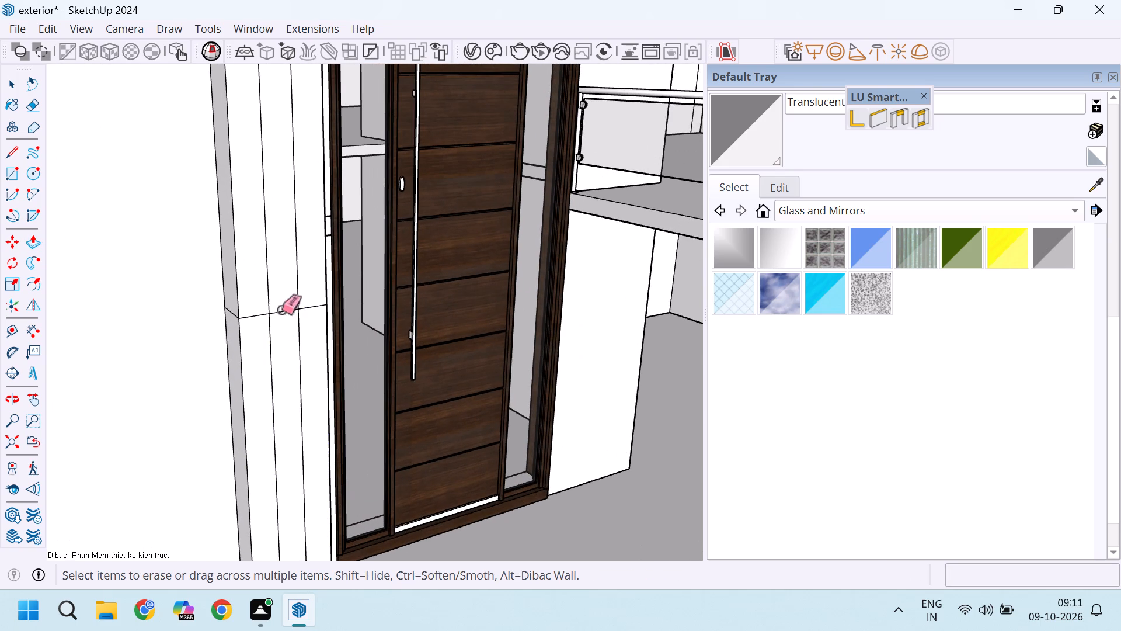
{"action": "left_click", "coordinate": [286, 313]}
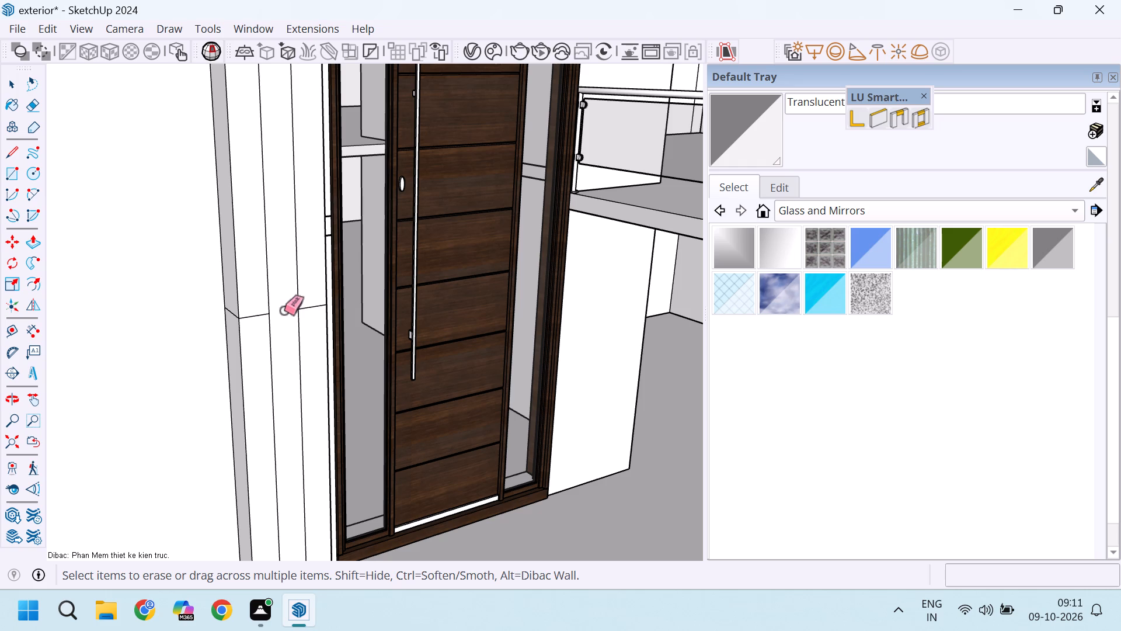
Push the full-height middle strip 2" inward to form a vertical groove between the two outer strips.
{"action": "key", "text": "p"}
{"action": "left_click", "coordinate": [282, 301]}
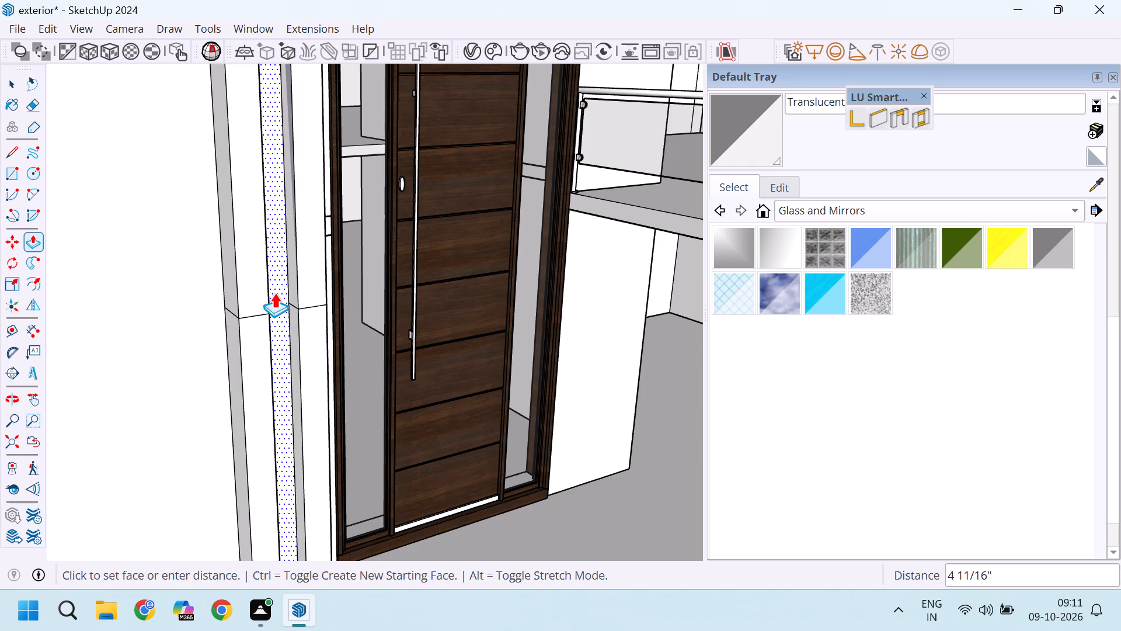
{"action": "key", "text": "2"}
{"action": "key", "text": "Return"}
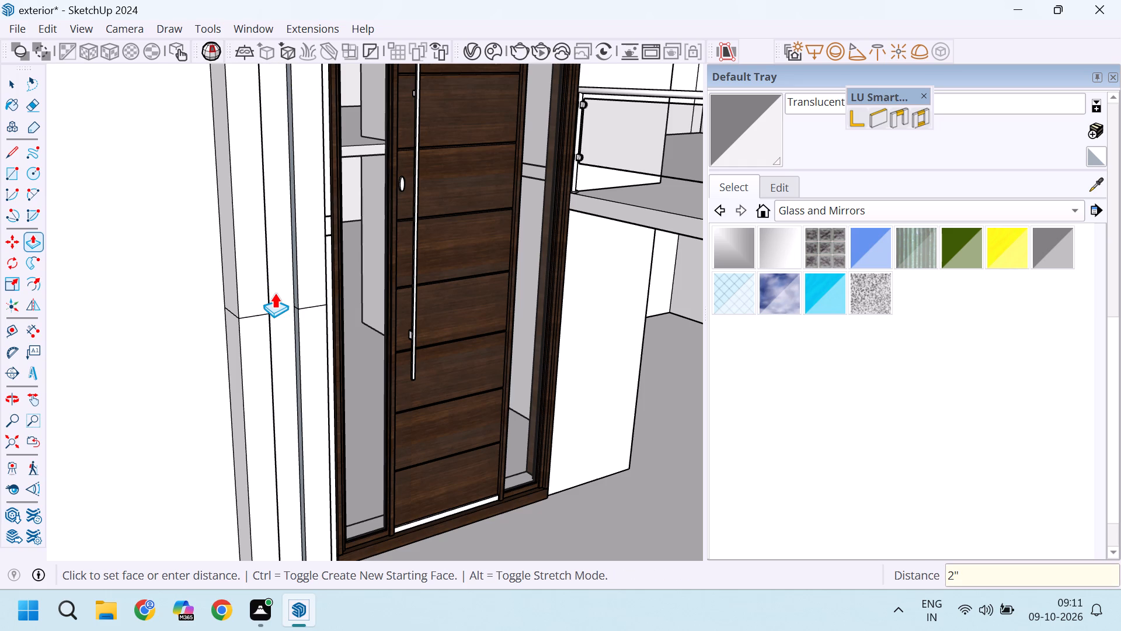
{"action": "key", "text": "space"}
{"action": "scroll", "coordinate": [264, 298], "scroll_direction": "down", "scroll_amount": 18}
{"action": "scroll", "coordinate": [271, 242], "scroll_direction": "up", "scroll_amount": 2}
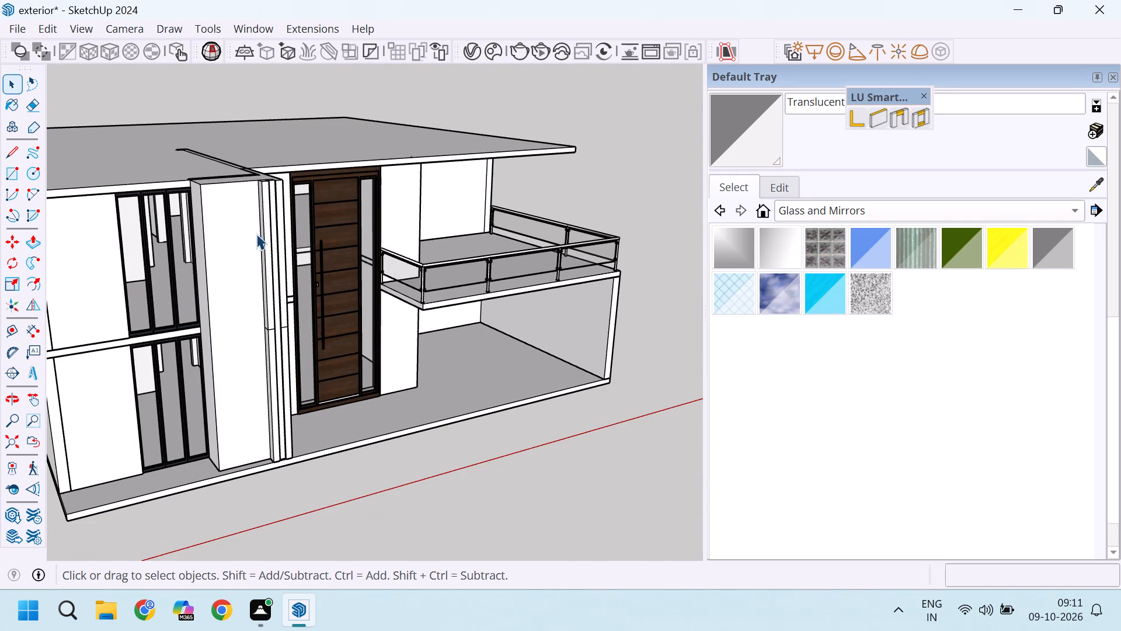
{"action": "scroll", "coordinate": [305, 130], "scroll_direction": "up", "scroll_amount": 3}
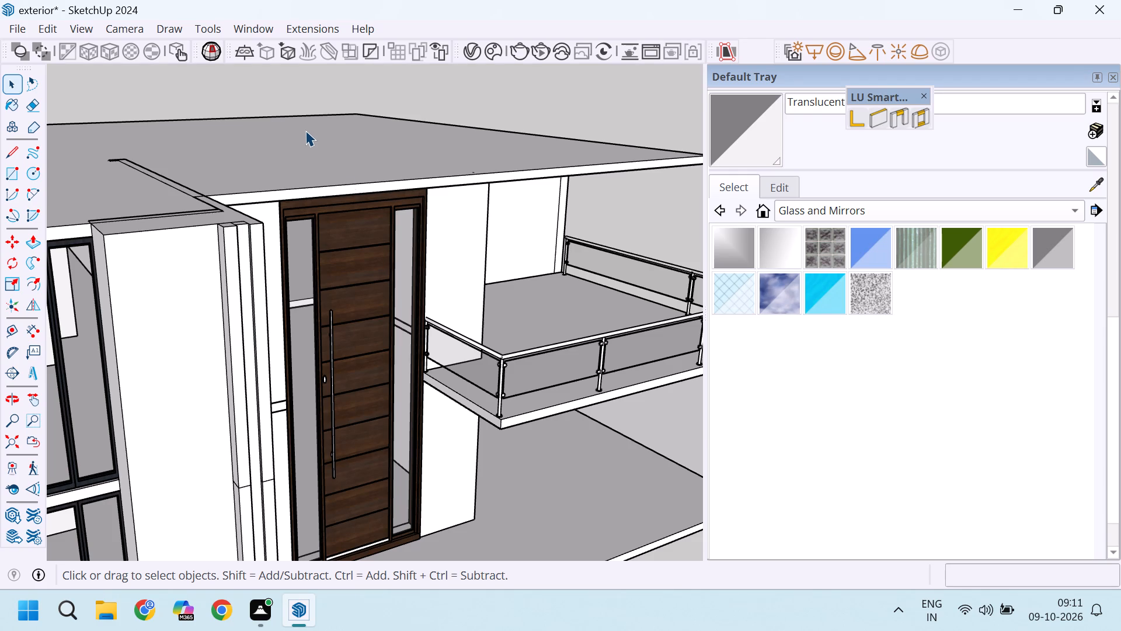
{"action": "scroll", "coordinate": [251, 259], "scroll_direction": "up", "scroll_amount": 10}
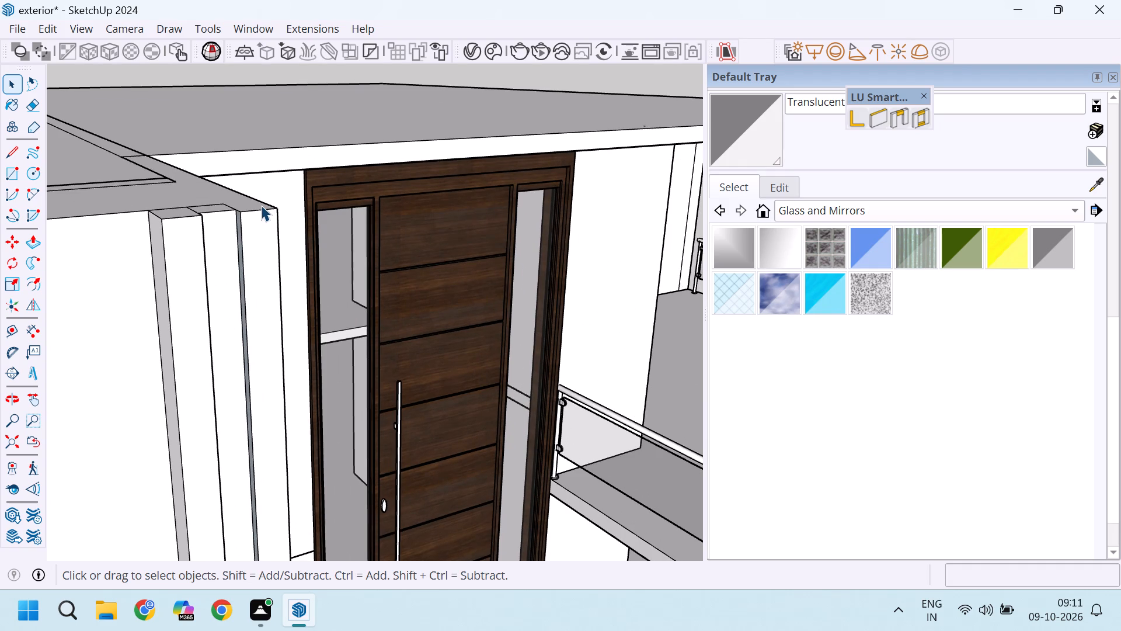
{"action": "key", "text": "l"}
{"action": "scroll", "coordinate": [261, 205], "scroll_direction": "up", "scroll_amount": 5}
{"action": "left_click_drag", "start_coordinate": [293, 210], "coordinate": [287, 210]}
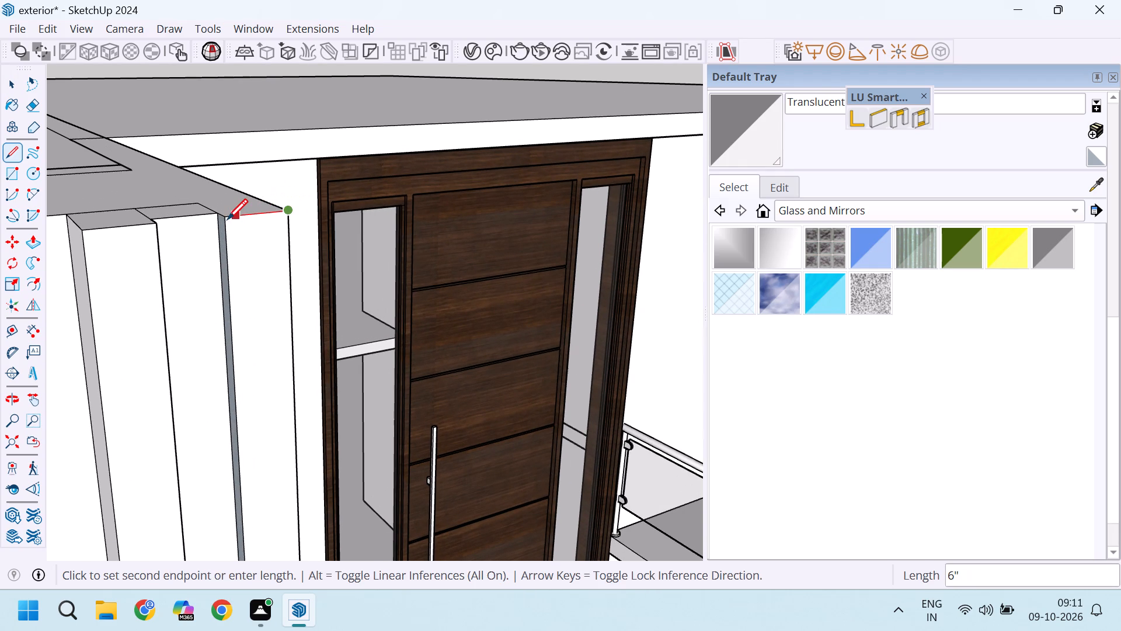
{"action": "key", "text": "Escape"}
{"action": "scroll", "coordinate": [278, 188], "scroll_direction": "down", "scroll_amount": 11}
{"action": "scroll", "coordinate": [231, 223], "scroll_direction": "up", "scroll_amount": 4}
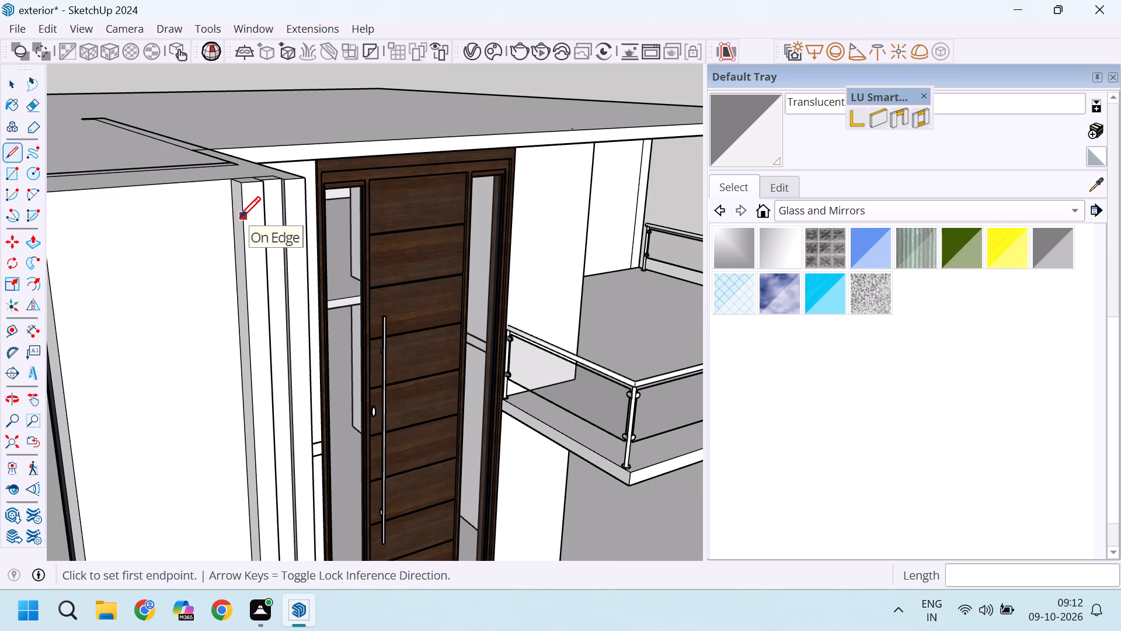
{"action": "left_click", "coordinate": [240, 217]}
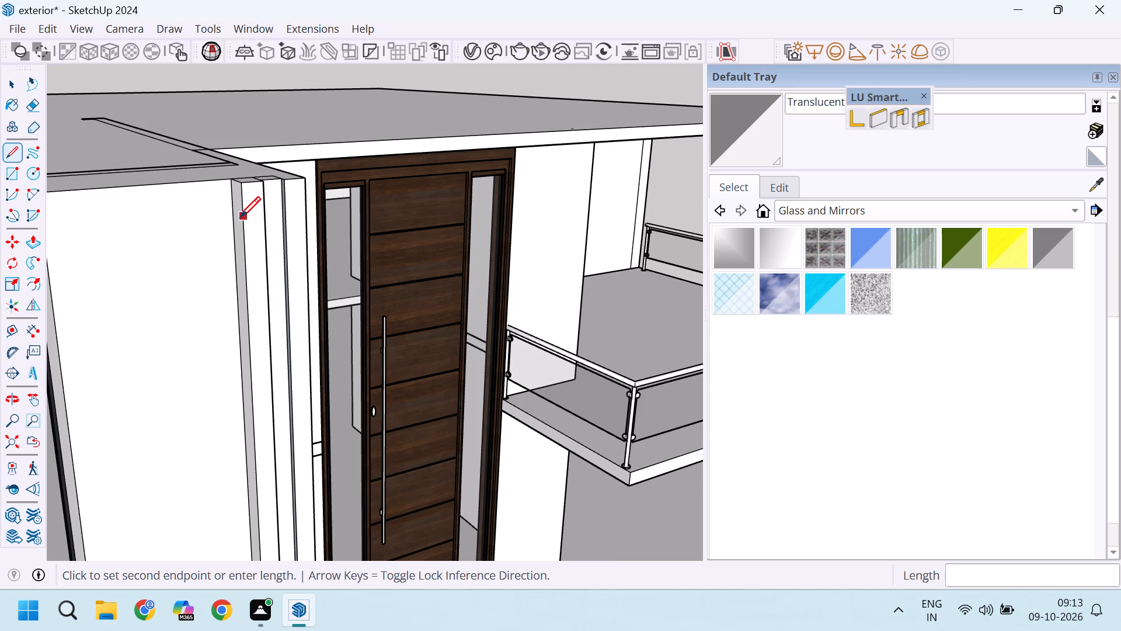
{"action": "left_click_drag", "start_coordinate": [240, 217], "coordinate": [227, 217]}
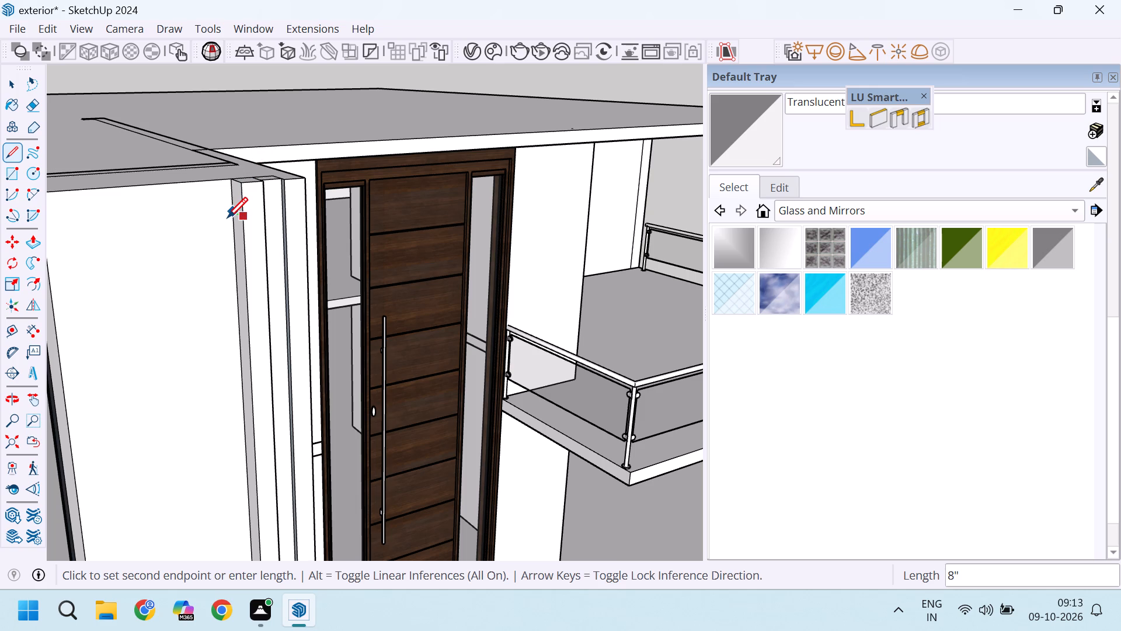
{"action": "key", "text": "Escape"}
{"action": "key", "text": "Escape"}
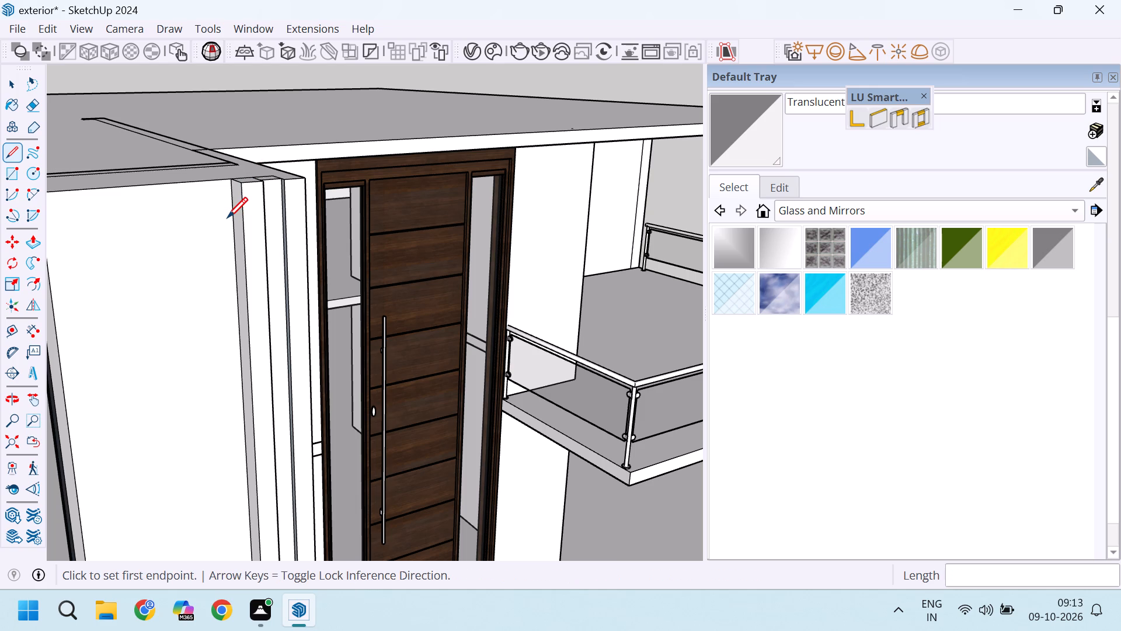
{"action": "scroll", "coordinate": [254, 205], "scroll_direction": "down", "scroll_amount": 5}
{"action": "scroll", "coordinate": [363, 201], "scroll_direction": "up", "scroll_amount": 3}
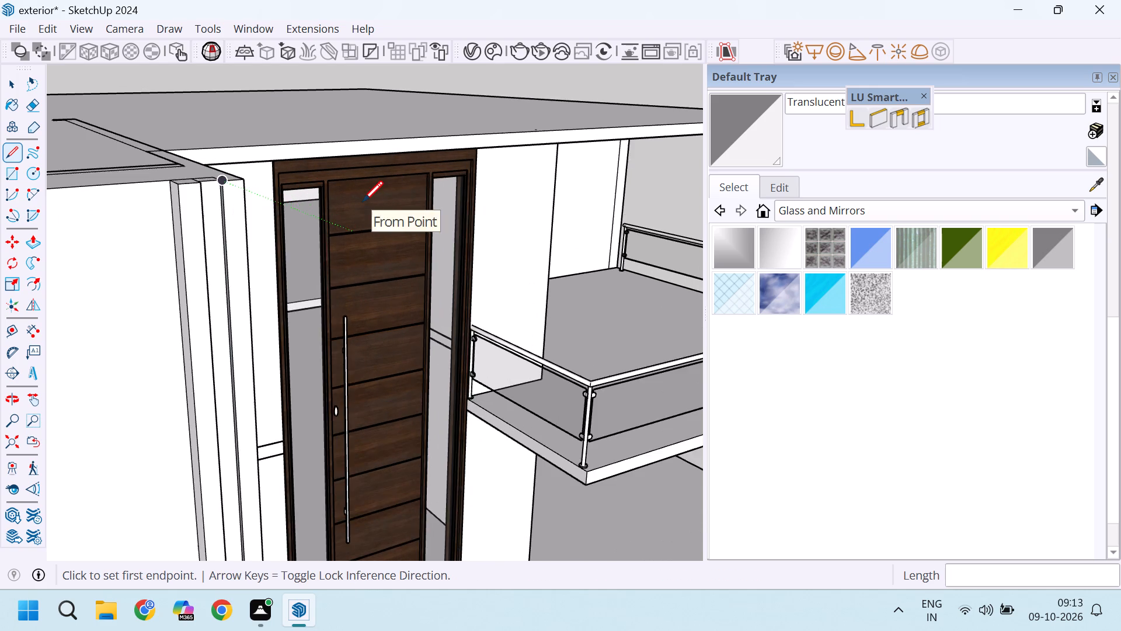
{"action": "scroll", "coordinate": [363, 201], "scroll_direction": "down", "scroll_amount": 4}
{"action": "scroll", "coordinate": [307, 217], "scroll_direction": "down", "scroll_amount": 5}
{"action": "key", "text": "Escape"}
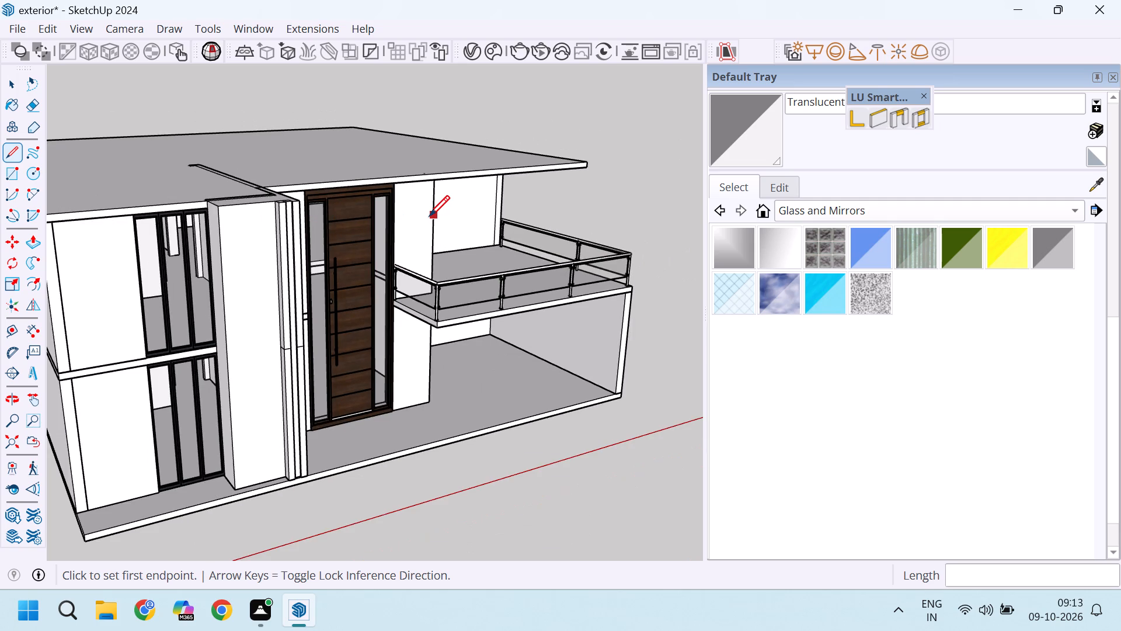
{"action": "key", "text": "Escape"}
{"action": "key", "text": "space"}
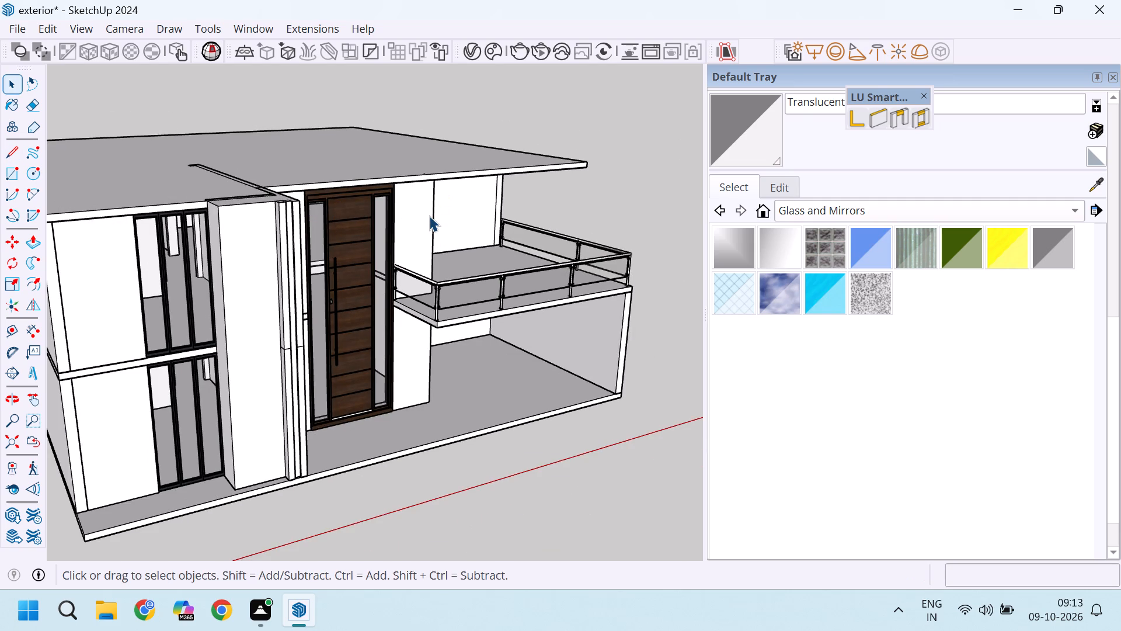
Examine the roof junction and the top of the grooved wall beside the entrance door from several angles.
{"action": "middle_click_drag", "start_coordinate": [321, 204], "coordinate": [224, 261]}
{"action": "scroll", "coordinate": [148, 254], "scroll_direction": "up", "scroll_amount": 9}
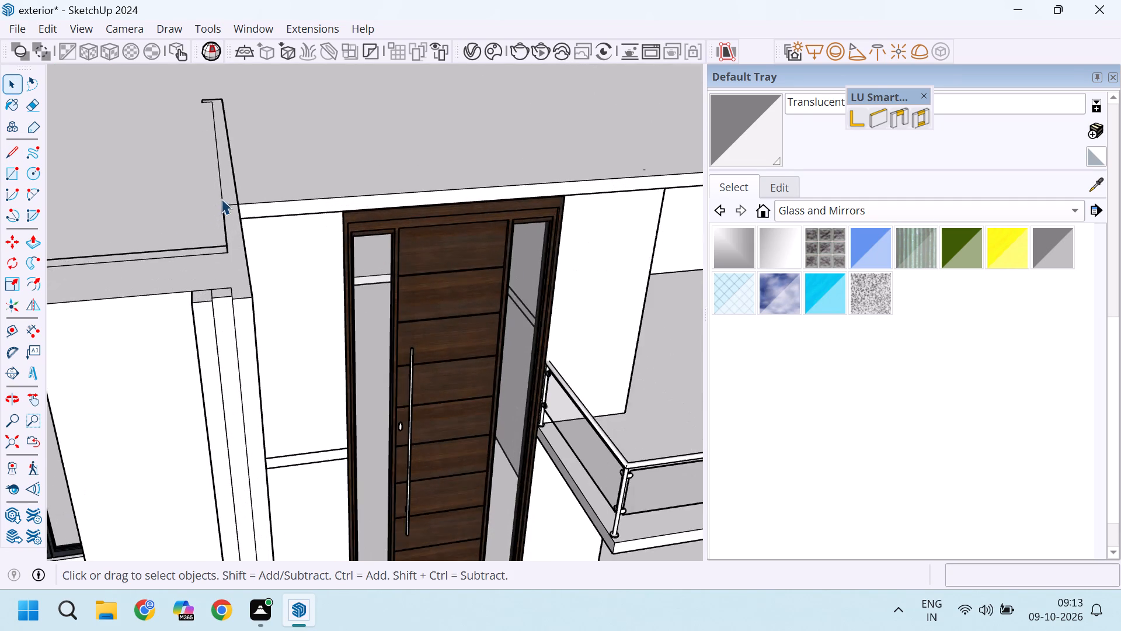
{"action": "scroll", "coordinate": [274, 189], "scroll_direction": "down", "scroll_amount": 5}
{"action": "middle_click_drag", "start_coordinate": [237, 171], "coordinate": [213, 177]}
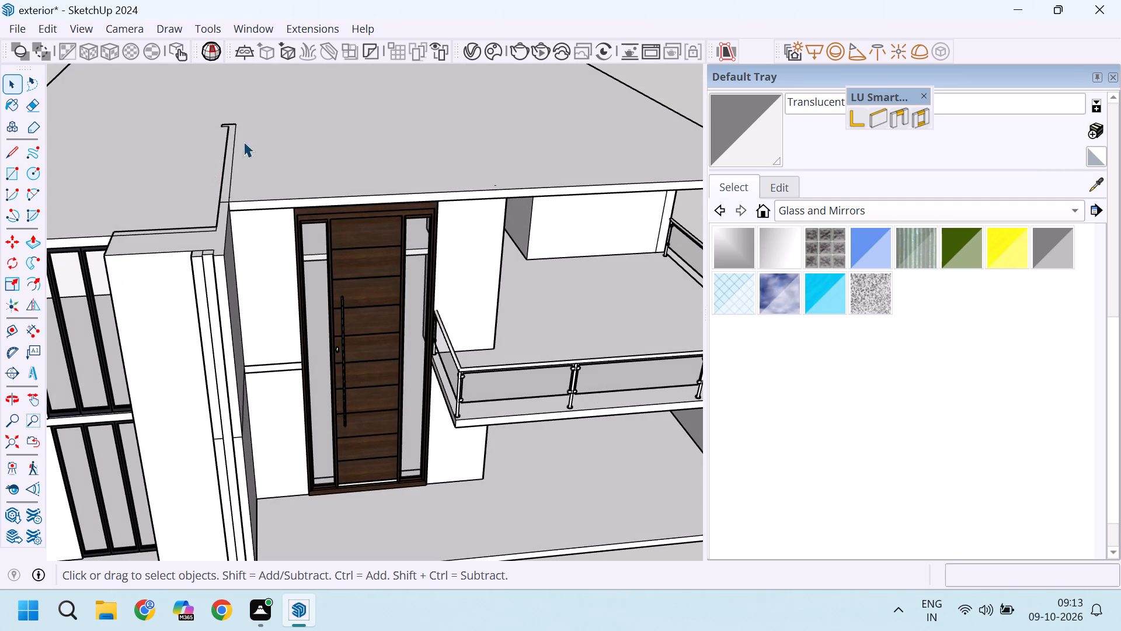
{"action": "middle_click_drag", "start_coordinate": [234, 116], "coordinate": [212, 199]}
{"action": "scroll", "coordinate": [220, 198], "scroll_direction": "up", "scroll_amount": 8}
{"action": "scroll", "coordinate": [234, 216], "scroll_direction": "down", "scroll_amount": 3}
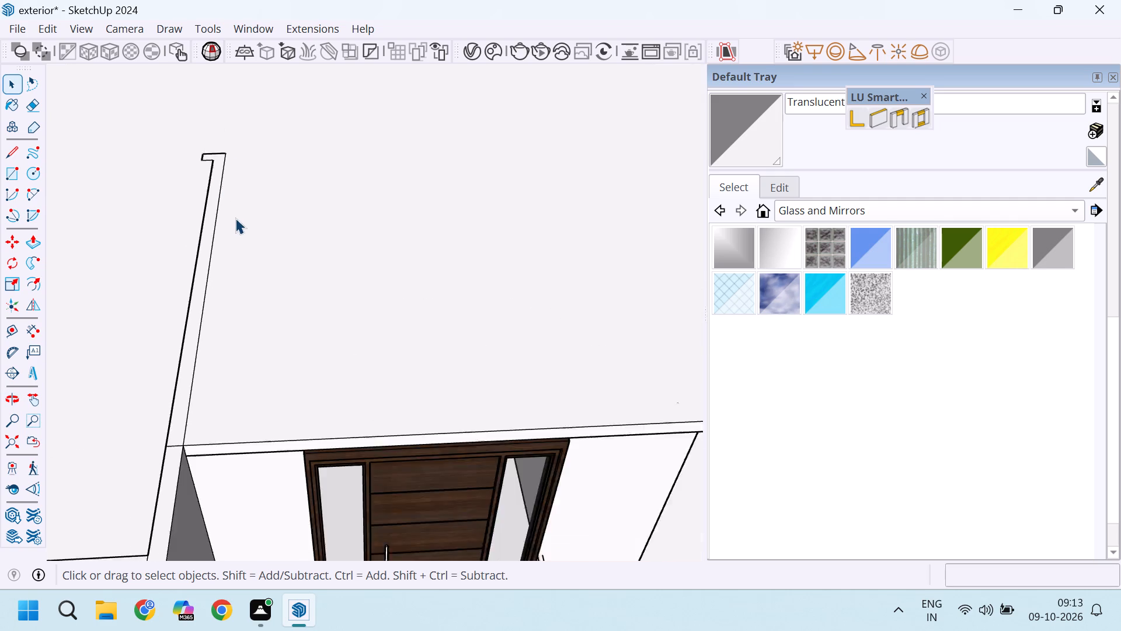
{"action": "scroll", "coordinate": [235, 218], "scroll_direction": "down", "scroll_amount": 7}
{"action": "scroll", "coordinate": [200, 265], "scroll_direction": "up", "scroll_amount": 5}
{"action": "scroll", "coordinate": [204, 221], "scroll_direction": "down", "scroll_amount": 5}
{"action": "middle_click_drag", "start_coordinate": [227, 305], "coordinate": [205, 255]}
{"action": "scroll", "coordinate": [239, 223], "scroll_direction": "down", "scroll_amount": 4}
{"action": "scroll", "coordinate": [206, 261], "scroll_direction": "up", "scroll_amount": 1}
{"action": "middle_click_drag", "start_coordinate": [203, 262], "coordinate": [224, 178]}
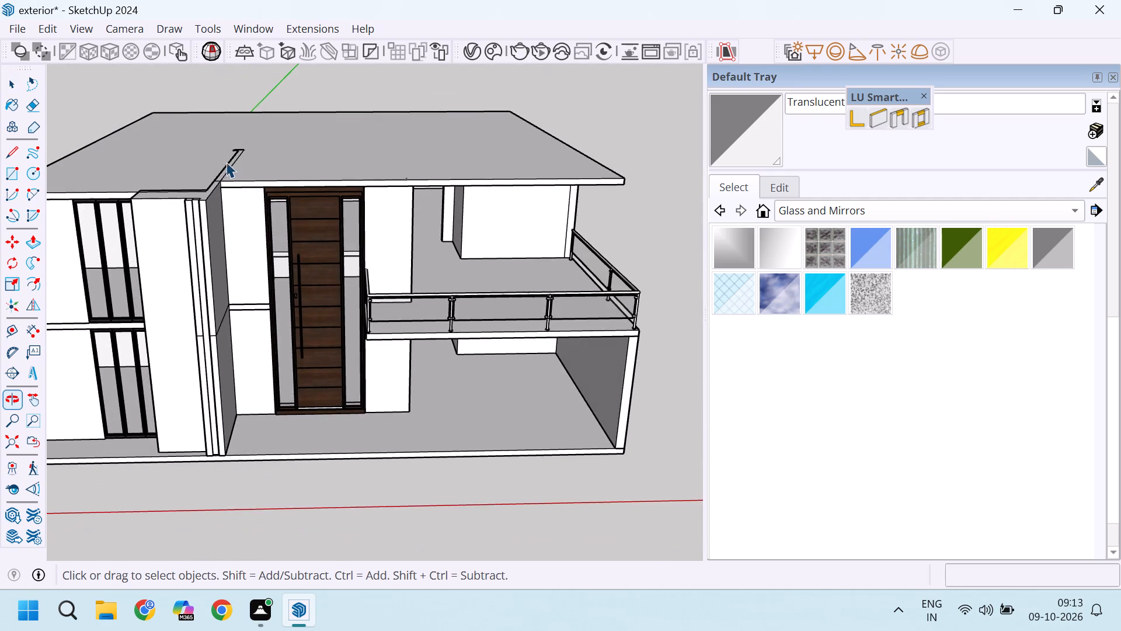
{"action": "scroll", "coordinate": [204, 202], "scroll_direction": "up", "scroll_amount": 8}
{"action": "scroll", "coordinate": [207, 143], "scroll_direction": "down", "scroll_amount": 4}
{"action": "middle_click_drag", "start_coordinate": [179, 189], "coordinate": [300, 220]}
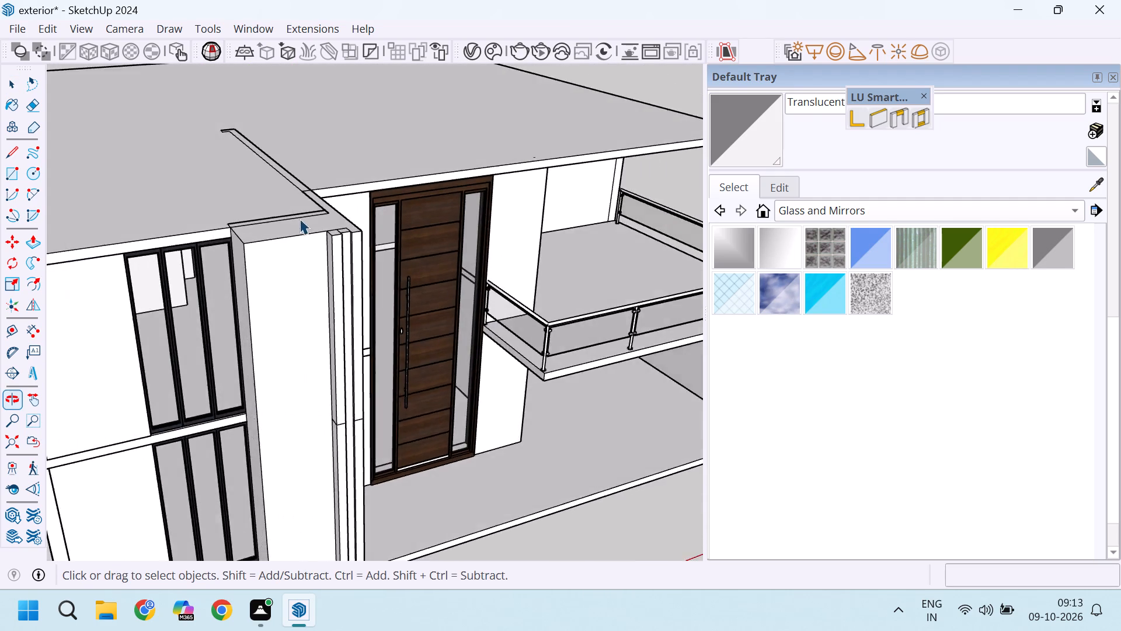
{"action": "scroll", "coordinate": [299, 217], "scroll_direction": "up", "scroll_amount": 3}
{"action": "scroll", "coordinate": [378, 255], "scroll_direction": "up", "scroll_amount": 3}
{"action": "scroll", "coordinate": [314, 209], "scroll_direction": "down", "scroll_amount": 5}
{"action": "middle_click_drag", "start_coordinate": [399, 301], "coordinate": [367, 302]}
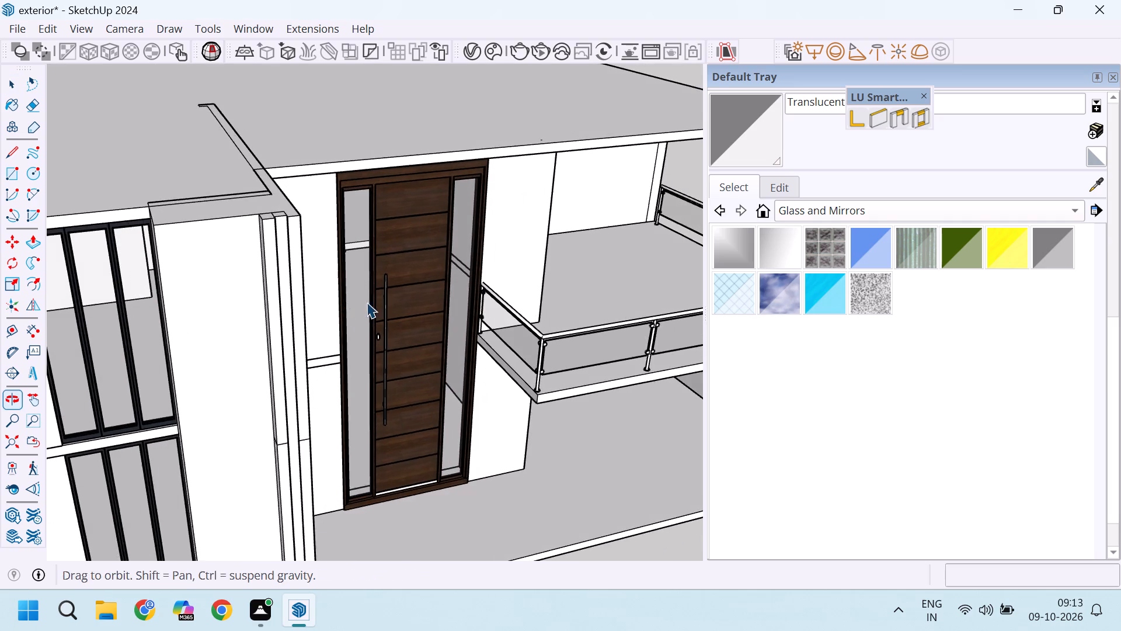
{"action": "middle_click_drag", "start_coordinate": [367, 302], "coordinate": [368, 302]}
Erase the remaining horizontal seams on the two outer strips on either side of the groove.
{"action": "scroll", "coordinate": [297, 249], "scroll_direction": "down", "scroll_amount": 4}
{"action": "middle_click_drag", "start_coordinate": [305, 336], "coordinate": [270, 342]}
{"action": "scroll", "coordinate": [262, 393], "scroll_direction": "up", "scroll_amount": 7}
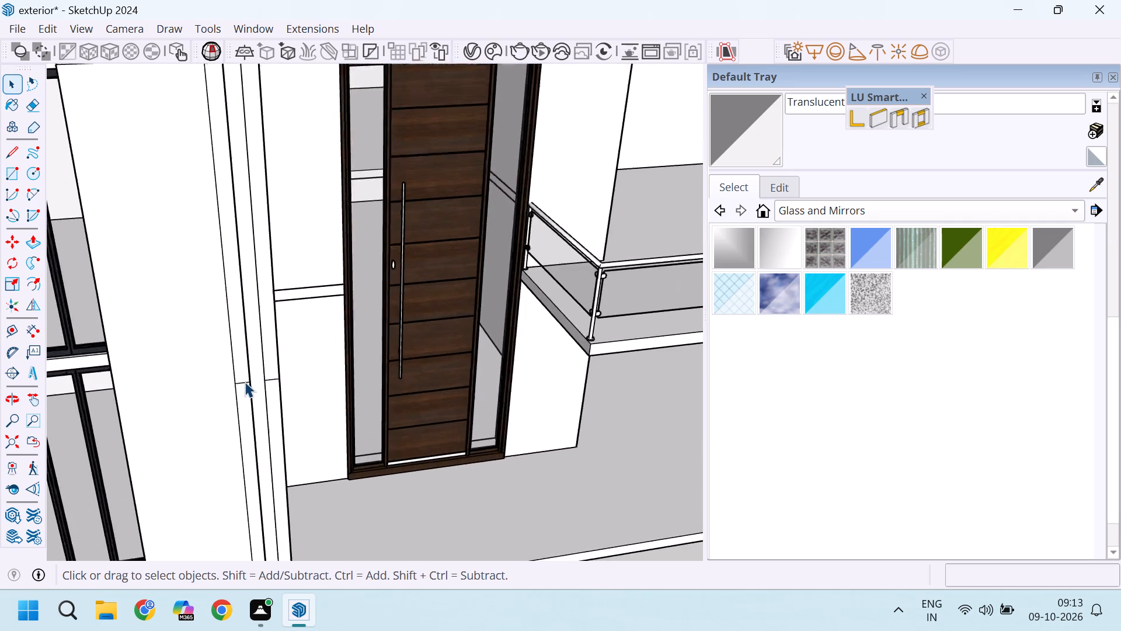
{"action": "scroll", "coordinate": [245, 382], "scroll_direction": "up", "scroll_amount": 6}
{"action": "key", "text": "e"}
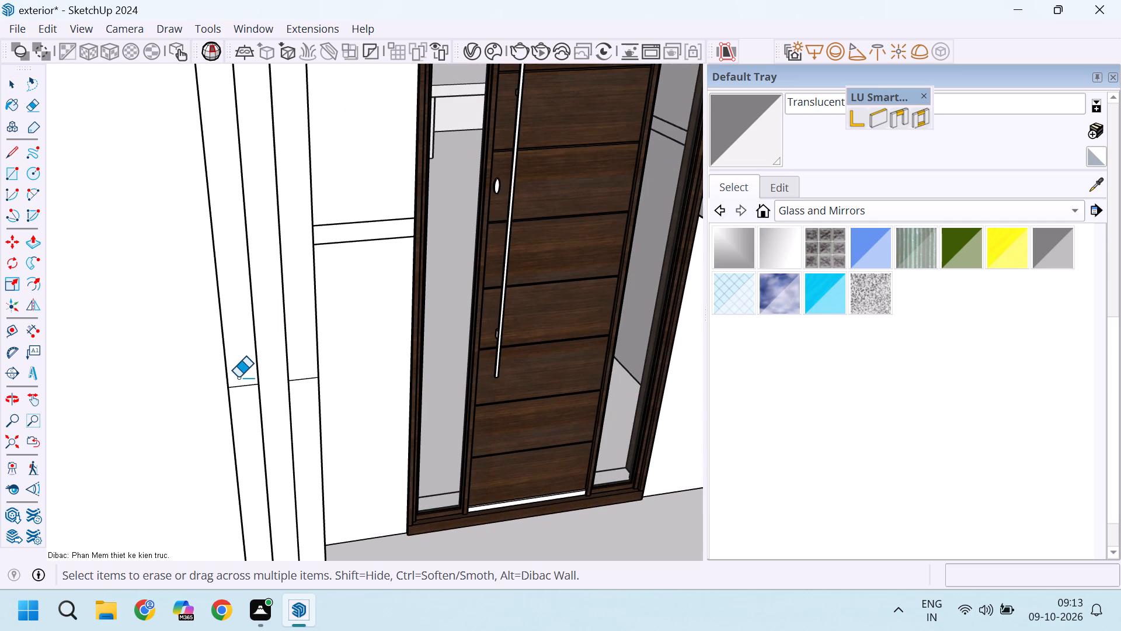
{"action": "scroll", "coordinate": [238, 377], "scroll_direction": "up", "scroll_amount": 2}
{"action": "left_click", "coordinate": [243, 389]}
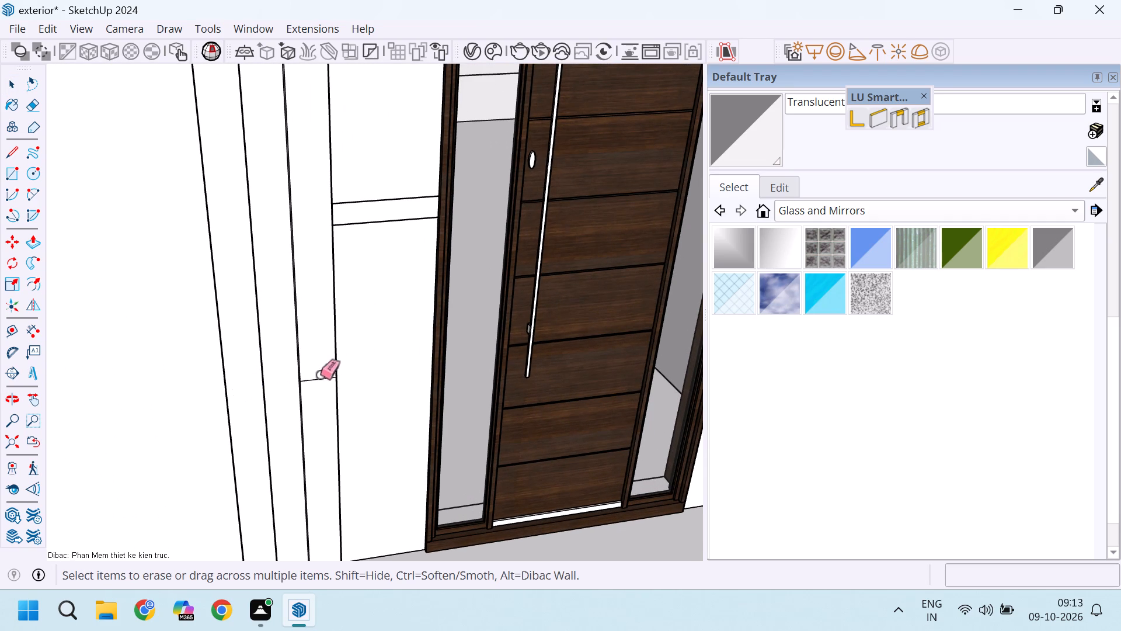
{"action": "left_click_drag", "start_coordinate": [321, 376], "coordinate": [322, 389]}
{"action": "scroll", "coordinate": [323, 392], "scroll_direction": "down", "scroll_amount": 6}
{"action": "key", "text": "space"}
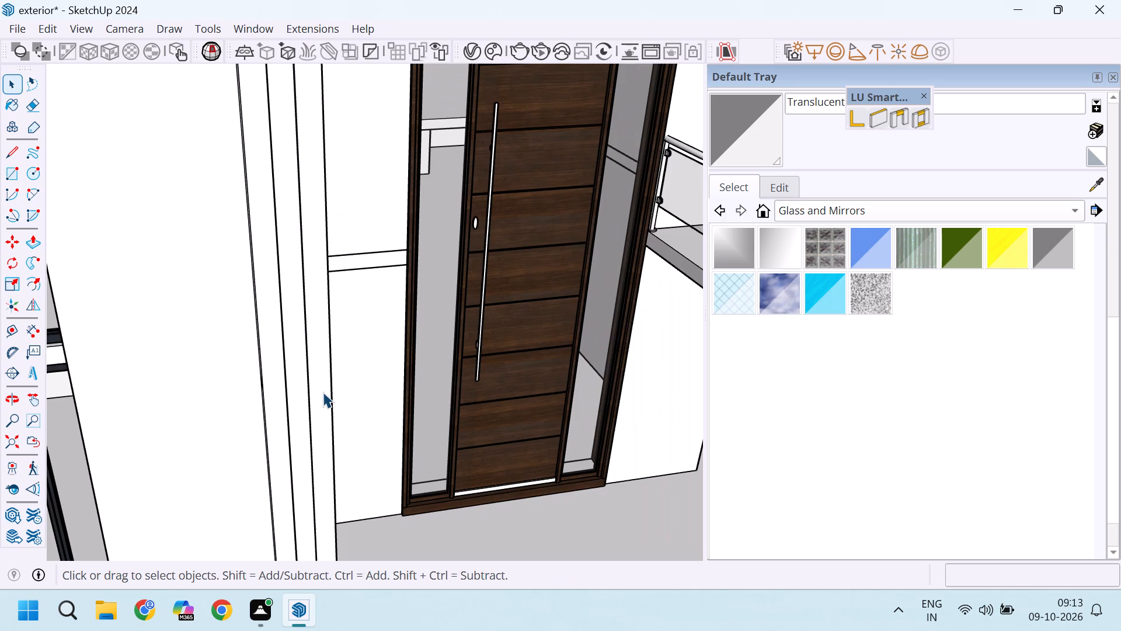
Inspect the stepped upper end of the three narrow strips and the groove where they meet the roof-level face.
{"action": "scroll", "coordinate": [323, 392], "scroll_direction": "down", "scroll_amount": 11}
{"action": "middle_click_drag", "start_coordinate": [314, 245], "coordinate": [325, 293]}
{"action": "scroll", "coordinate": [327, 293], "scroll_direction": "up", "scroll_amount": 9}
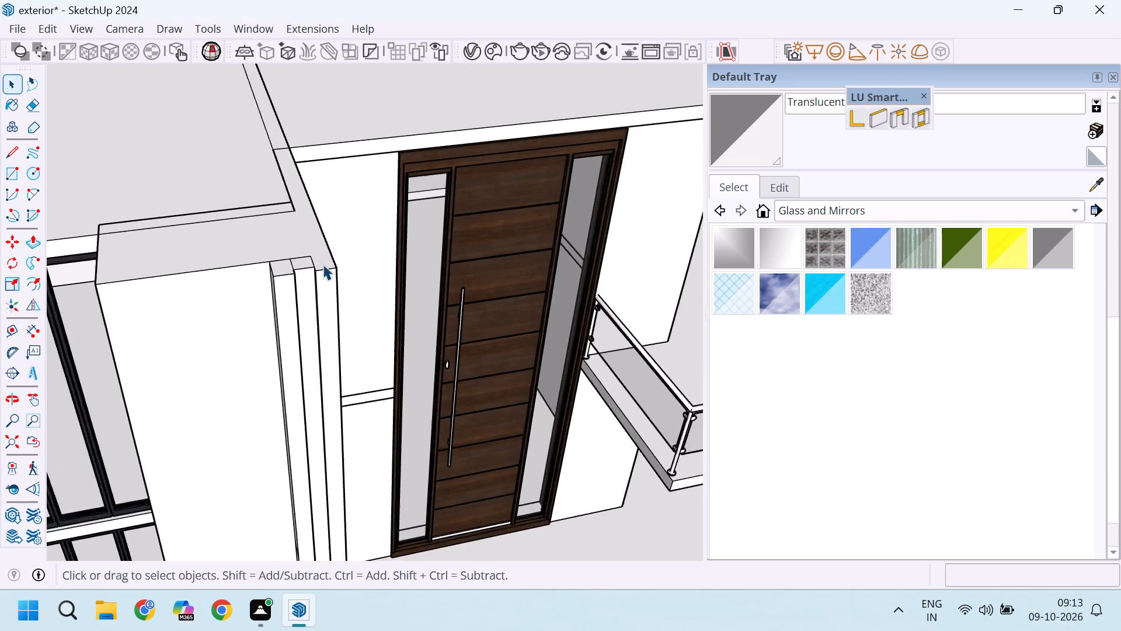
{"action": "scroll", "coordinate": [323, 264], "scroll_direction": "up", "scroll_amount": 1}
{"action": "middle_click_drag", "start_coordinate": [300, 275], "coordinate": [256, 365]}
{"action": "scroll", "coordinate": [266, 370], "scroll_direction": "up", "scroll_amount": 9}
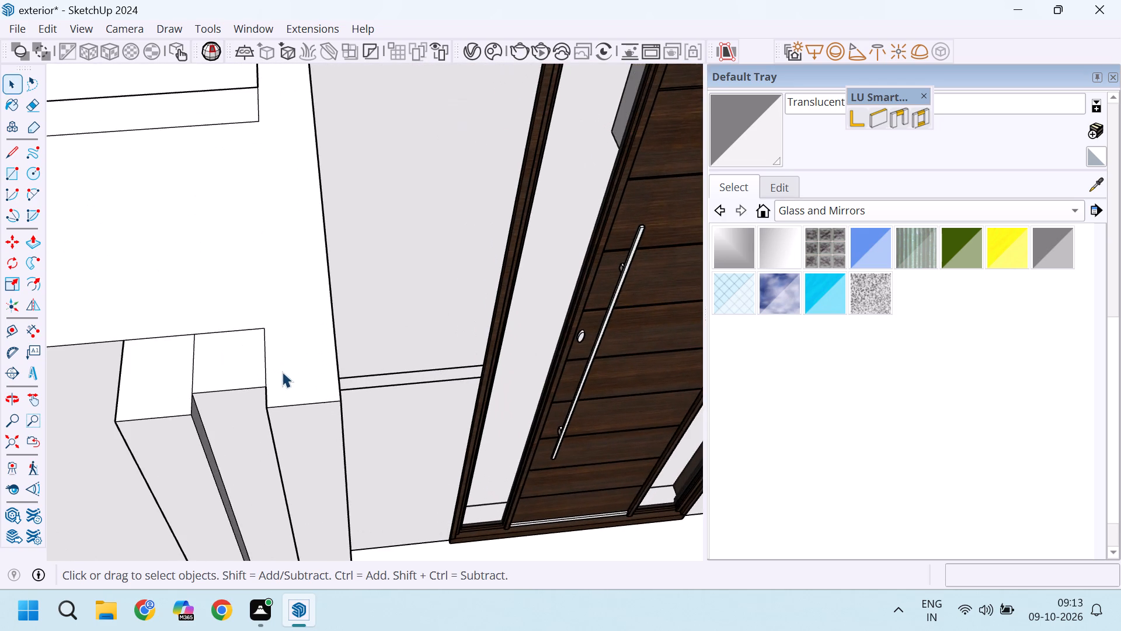
{"action": "scroll", "coordinate": [291, 345], "scroll_direction": "down", "scroll_amount": 12}
{"action": "scroll", "coordinate": [244, 349], "scroll_direction": "up", "scroll_amount": 4}
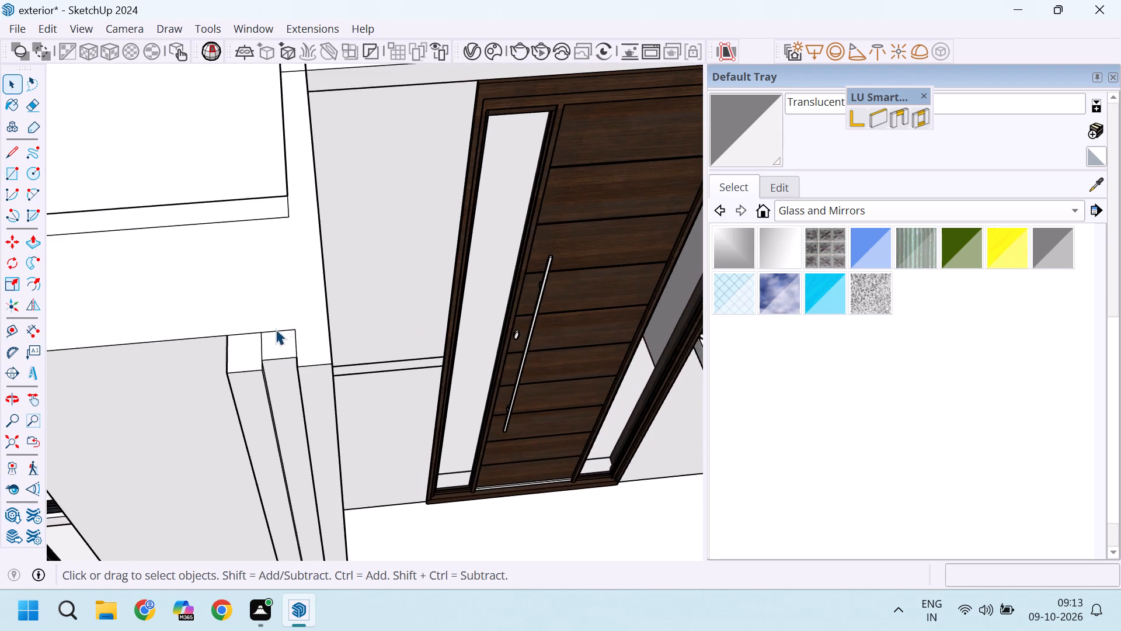
{"action": "scroll", "coordinate": [295, 322], "scroll_direction": "down", "scroll_amount": 4}
{"action": "scroll", "coordinate": [264, 340], "scroll_direction": "up", "scroll_amount": 8}
{"action": "scroll", "coordinate": [316, 323], "scroll_direction": "up", "scroll_amount": 5}
{"action": "scroll", "coordinate": [356, 335], "scroll_direction": "down", "scroll_amount": 4}
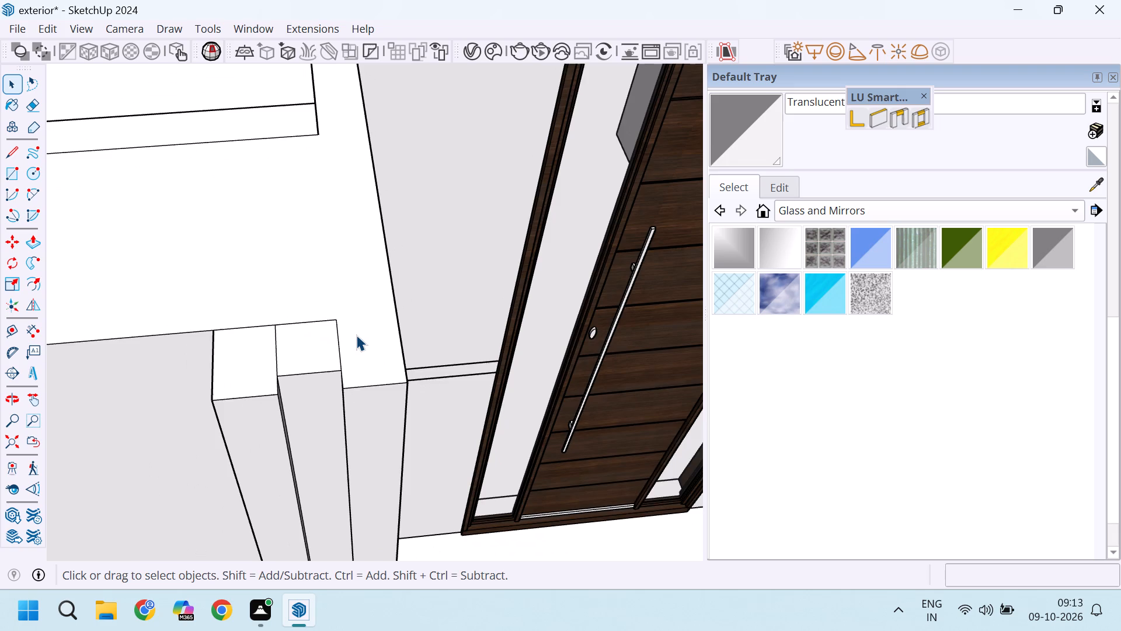
{"action": "scroll", "coordinate": [356, 335], "scroll_direction": "down", "scroll_amount": 5}
{"action": "scroll", "coordinate": [356, 335], "scroll_direction": "up", "scroll_amount": 4}
{"action": "scroll", "coordinate": [343, 327], "scroll_direction": "down", "scroll_amount": 4}
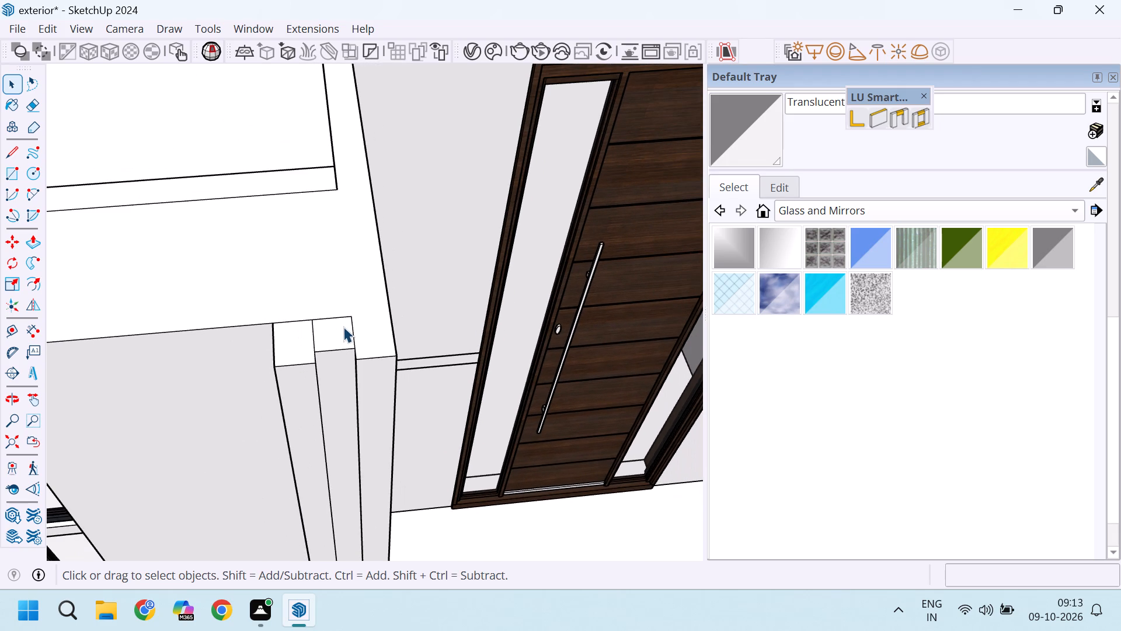
{"action": "scroll", "coordinate": [356, 316], "scroll_direction": "down", "scroll_amount": 4}
{"action": "scroll", "coordinate": [281, 330], "scroll_direction": "up", "scroll_amount": 3}
{"action": "scroll", "coordinate": [357, 311], "scroll_direction": "up", "scroll_amount": 5}
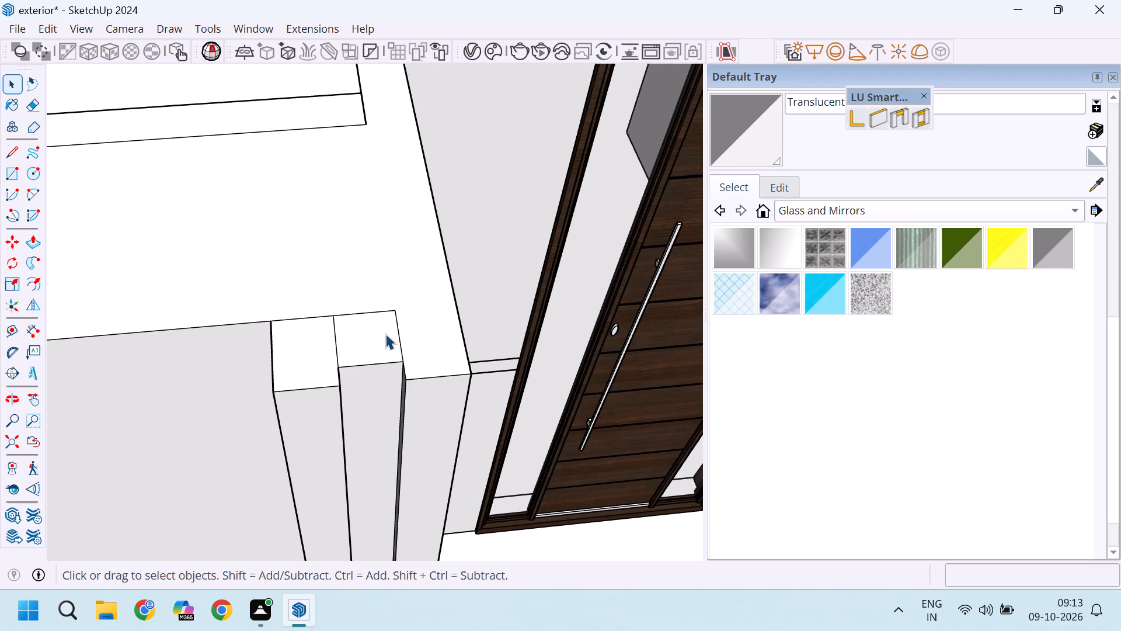
{"action": "middle_click_drag", "start_coordinate": [381, 337], "coordinate": [359, 339]}
{"action": "scroll", "coordinate": [368, 328], "scroll_direction": "up", "scroll_amount": 5}
{"action": "scroll", "coordinate": [451, 356], "scroll_direction": "down", "scroll_amount": 5}
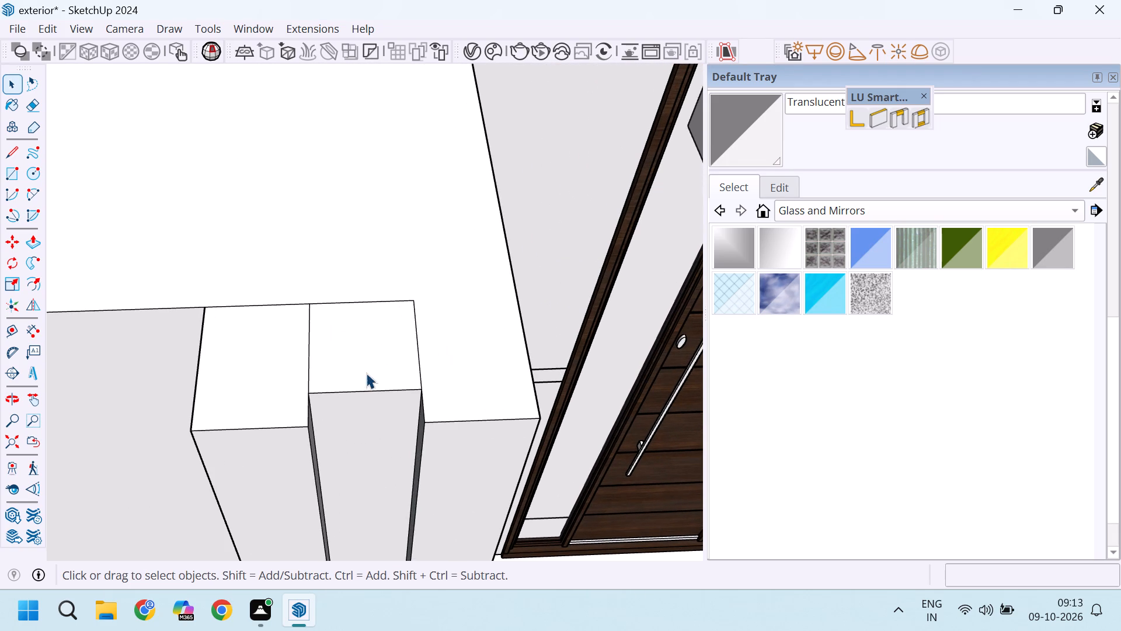
{"action": "scroll", "coordinate": [450, 349], "scroll_direction": "down", "scroll_amount": 6}
{"action": "scroll", "coordinate": [371, 350], "scroll_direction": "down", "scroll_amount": 5}
{"action": "scroll", "coordinate": [389, 343], "scroll_direction": "up", "scroll_amount": 1}
{"action": "middle_click_drag", "start_coordinate": [422, 358], "coordinate": [397, 366]}
{"action": "scroll", "coordinate": [399, 360], "scroll_direction": "up", "scroll_amount": 9}
{"action": "scroll", "coordinate": [429, 348], "scroll_direction": "down", "scroll_amount": 3}
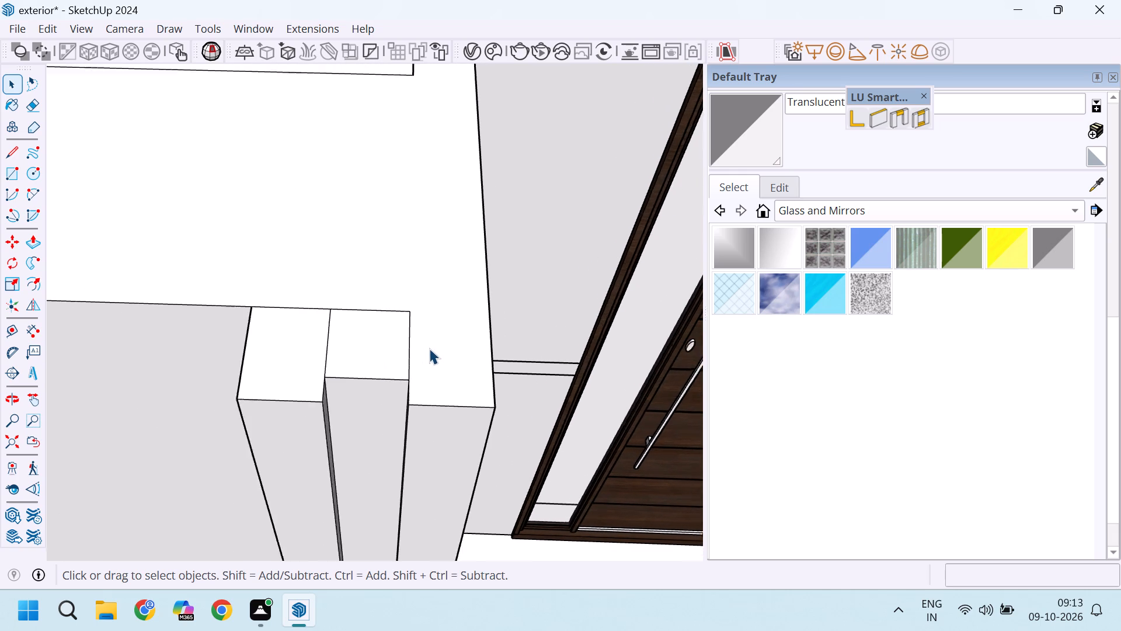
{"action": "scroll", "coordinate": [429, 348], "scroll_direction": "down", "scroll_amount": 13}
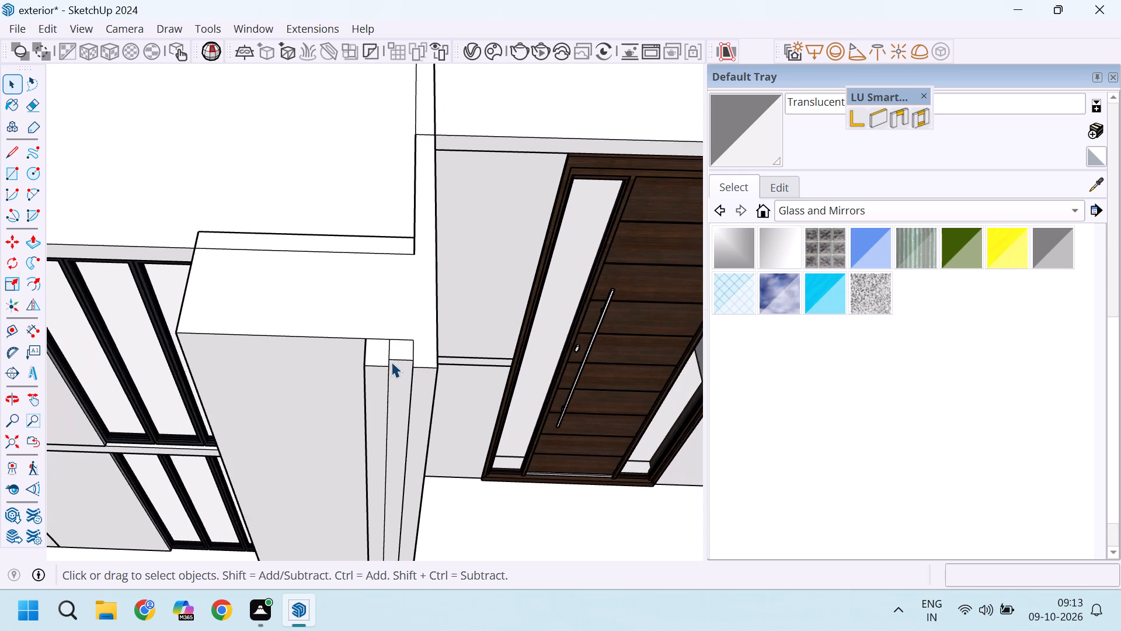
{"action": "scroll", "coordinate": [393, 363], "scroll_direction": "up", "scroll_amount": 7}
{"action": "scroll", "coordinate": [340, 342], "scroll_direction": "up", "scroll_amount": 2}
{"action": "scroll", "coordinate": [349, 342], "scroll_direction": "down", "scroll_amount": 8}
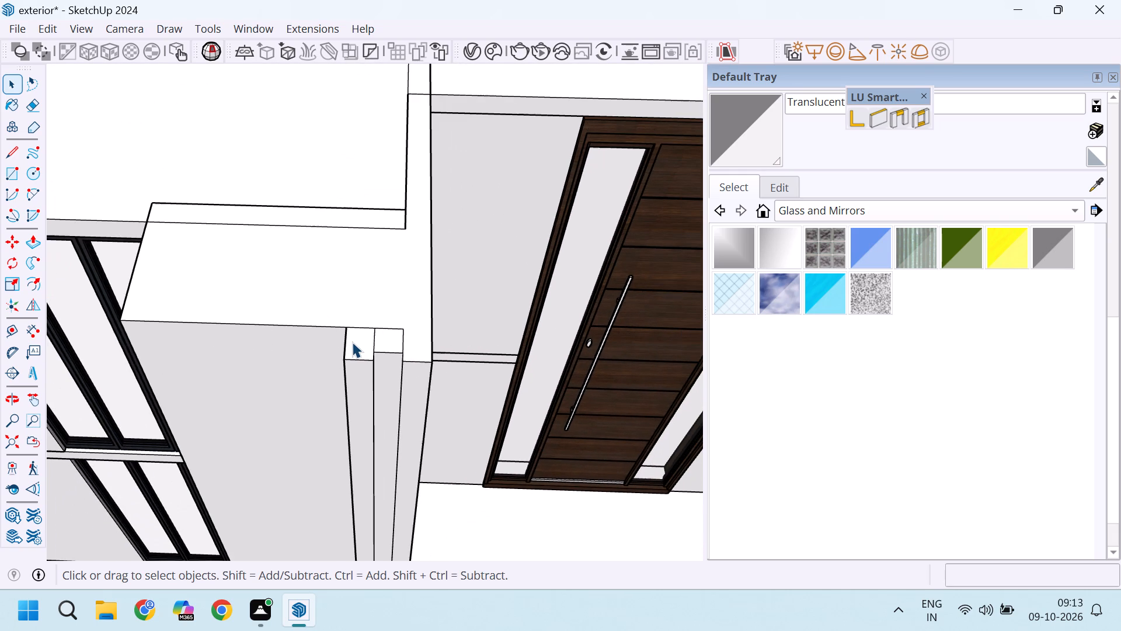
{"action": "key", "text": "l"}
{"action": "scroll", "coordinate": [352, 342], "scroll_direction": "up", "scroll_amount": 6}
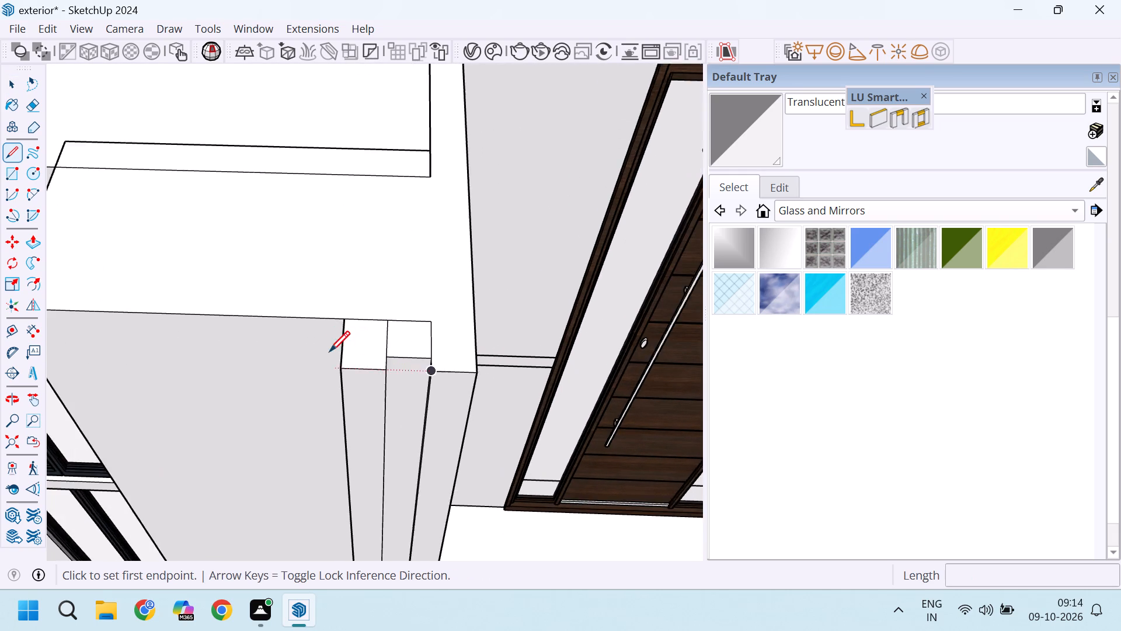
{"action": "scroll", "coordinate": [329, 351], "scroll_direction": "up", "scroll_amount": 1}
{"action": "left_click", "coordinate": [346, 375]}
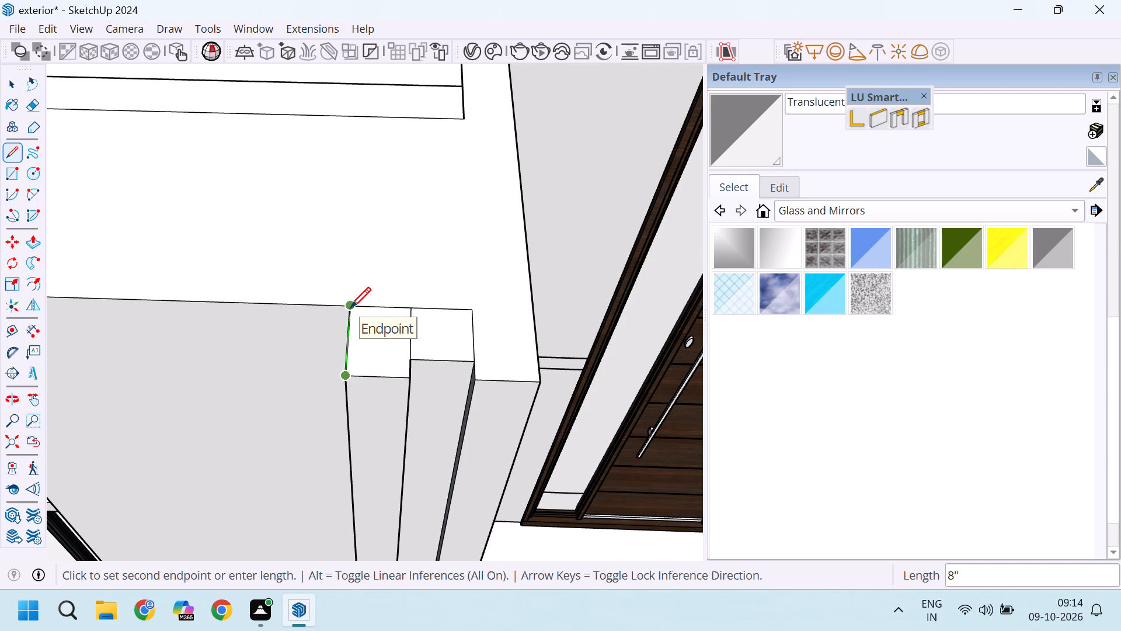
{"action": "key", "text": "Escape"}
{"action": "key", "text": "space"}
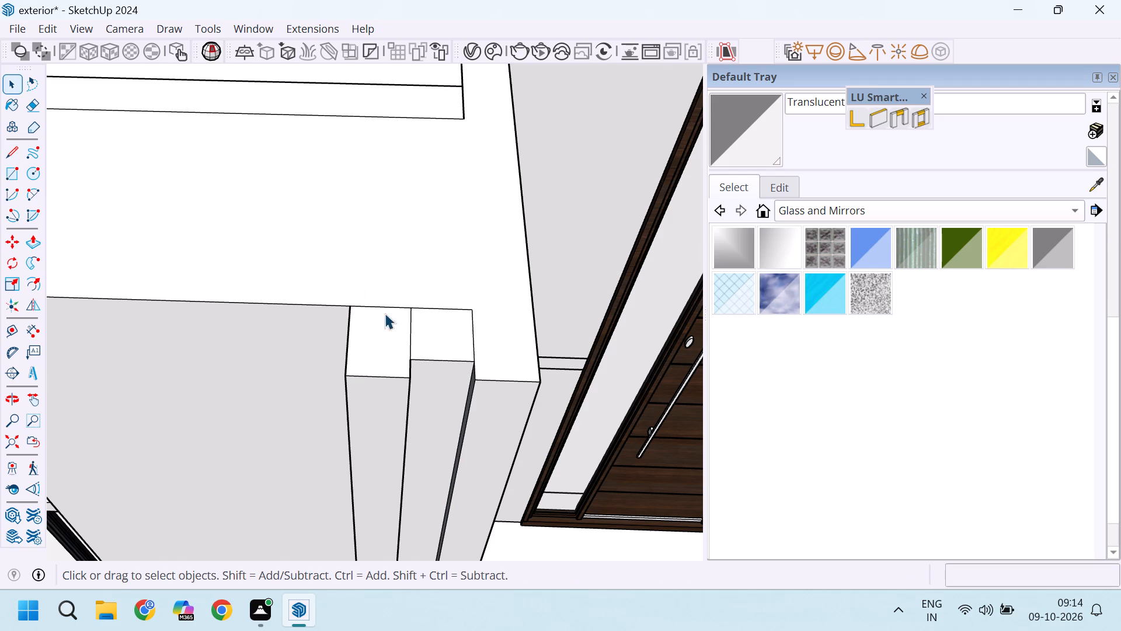
Examine the entrance side of the house and the balcony railing's corner post beside the door.
{"action": "scroll", "coordinate": [322, 278], "scroll_direction": "down", "scroll_amount": 16}
{"action": "middle_click_drag", "start_coordinate": [478, 213], "coordinate": [401, 154]}
{"action": "scroll", "coordinate": [399, 151], "scroll_direction": "up", "scroll_amount": 1}
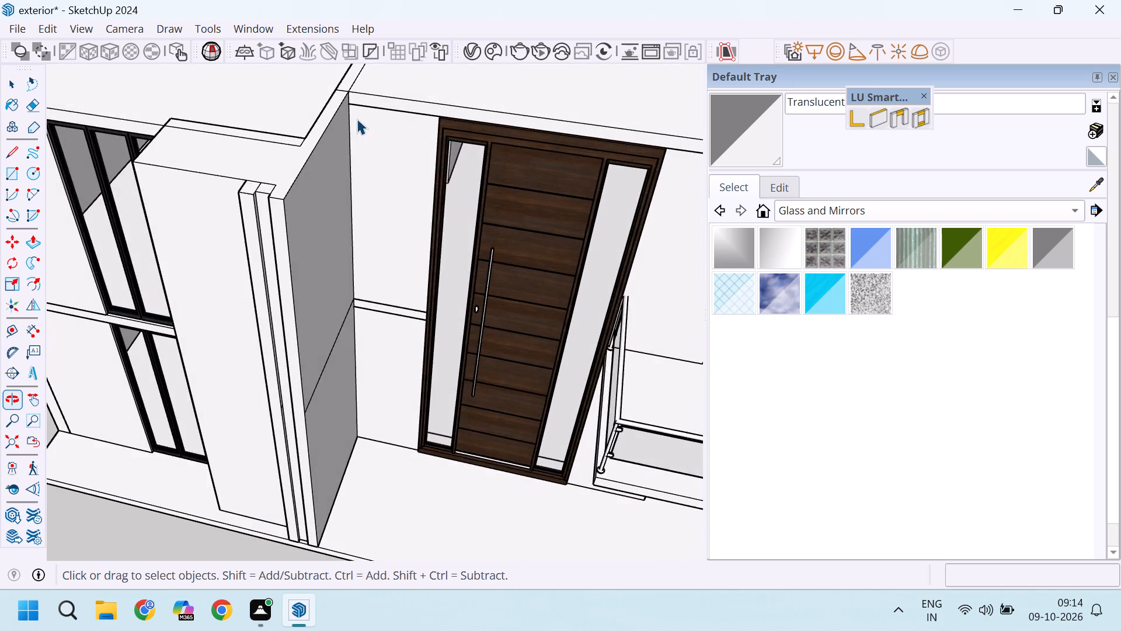
{"action": "scroll", "coordinate": [353, 115], "scroll_direction": "down", "scroll_amount": 8}
{"action": "scroll", "coordinate": [580, 143], "scroll_direction": "up", "scroll_amount": 4}
{"action": "scroll", "coordinate": [480, 107], "scroll_direction": "down", "scroll_amount": 4}
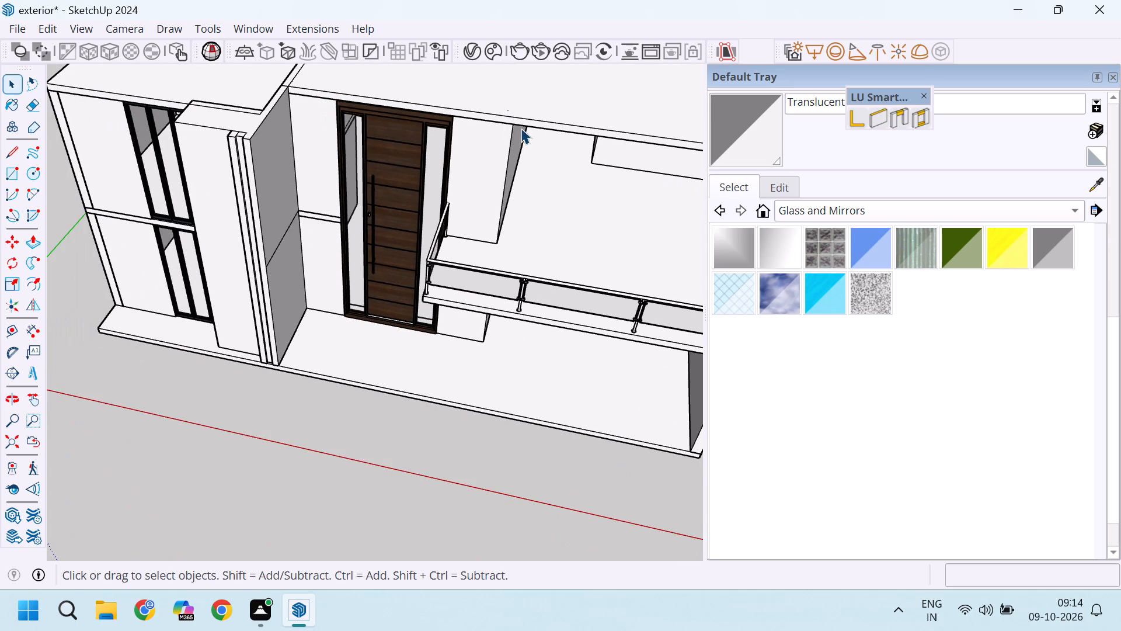
{"action": "scroll", "coordinate": [529, 127], "scroll_direction": "down", "scroll_amount": 4}
{"action": "scroll", "coordinate": [520, 127], "scroll_direction": "up", "scroll_amount": 6}
{"action": "middle_click_drag", "start_coordinate": [357, 278], "coordinate": [490, 227]}
{"action": "scroll", "coordinate": [494, 223], "scroll_direction": "up", "scroll_amount": 4}
{"action": "scroll", "coordinate": [464, 174], "scroll_direction": "up", "scroll_amount": 5}
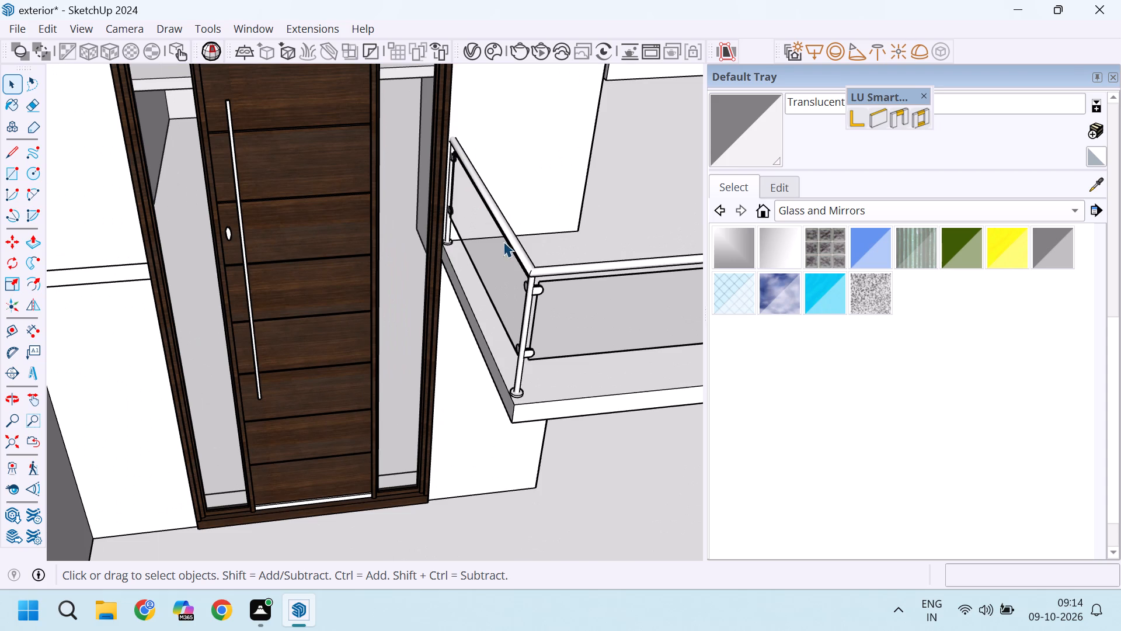
{"action": "scroll", "coordinate": [512, 397], "scroll_direction": "up", "scroll_amount": 8}
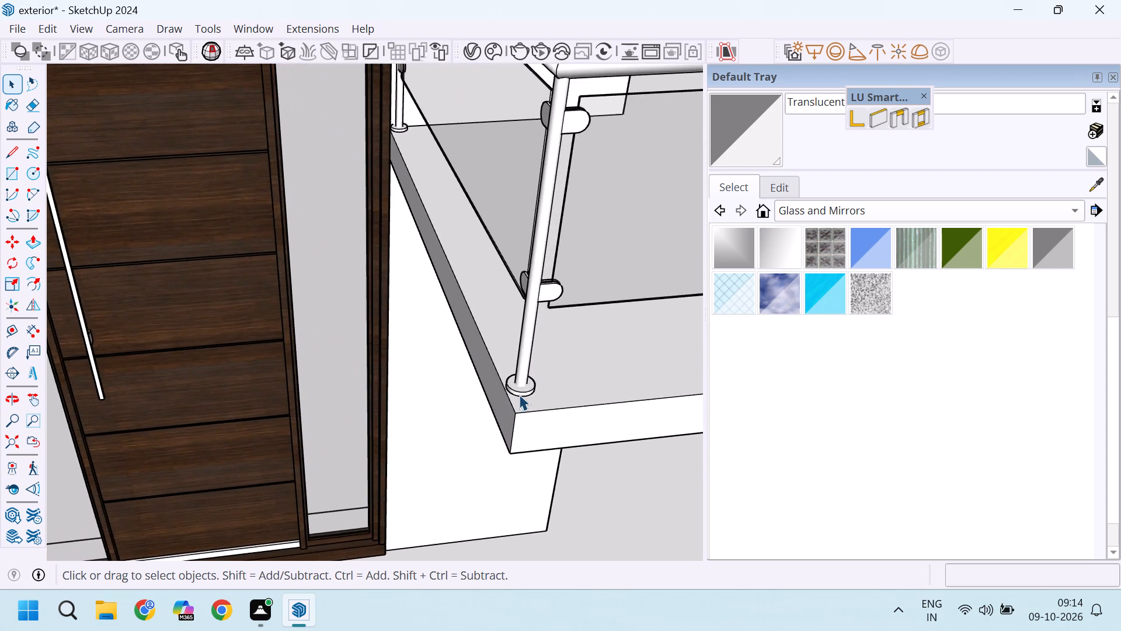
{"action": "scroll", "coordinate": [519, 394], "scroll_direction": "up", "scroll_amount": 5}
{"action": "scroll", "coordinate": [408, 320], "scroll_direction": "down", "scroll_amount": 7}
{"action": "scroll", "coordinate": [459, 328], "scroll_direction": "up", "scroll_amount": 6}
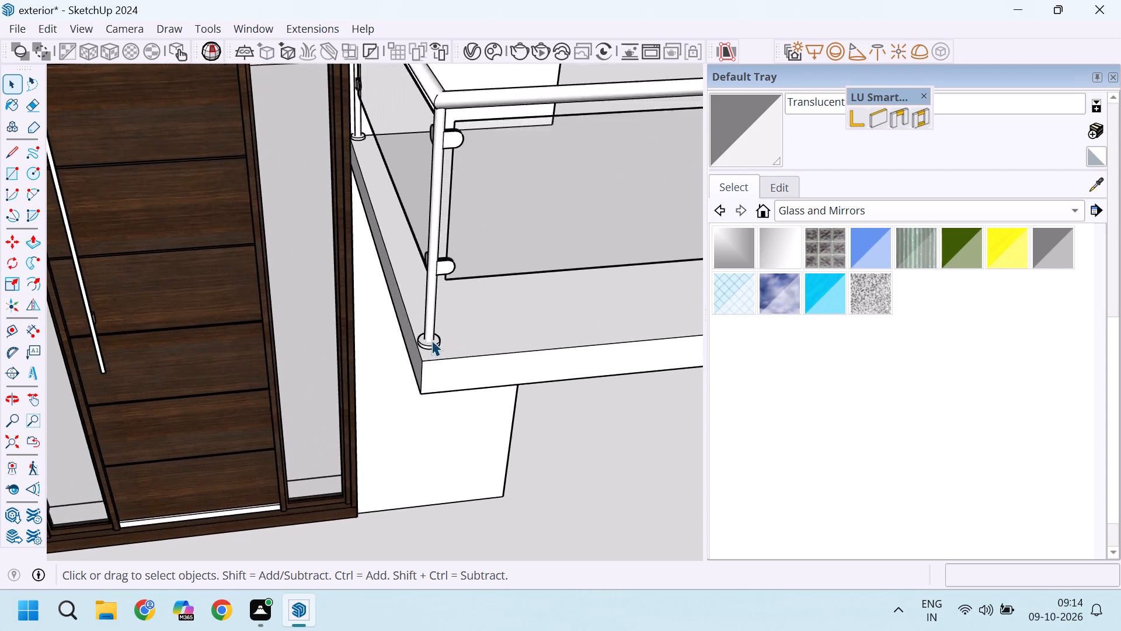
{"action": "scroll", "coordinate": [431, 340], "scroll_direction": "up", "scroll_amount": 6}
{"action": "scroll", "coordinate": [370, 348], "scroll_direction": "down", "scroll_amount": 14}
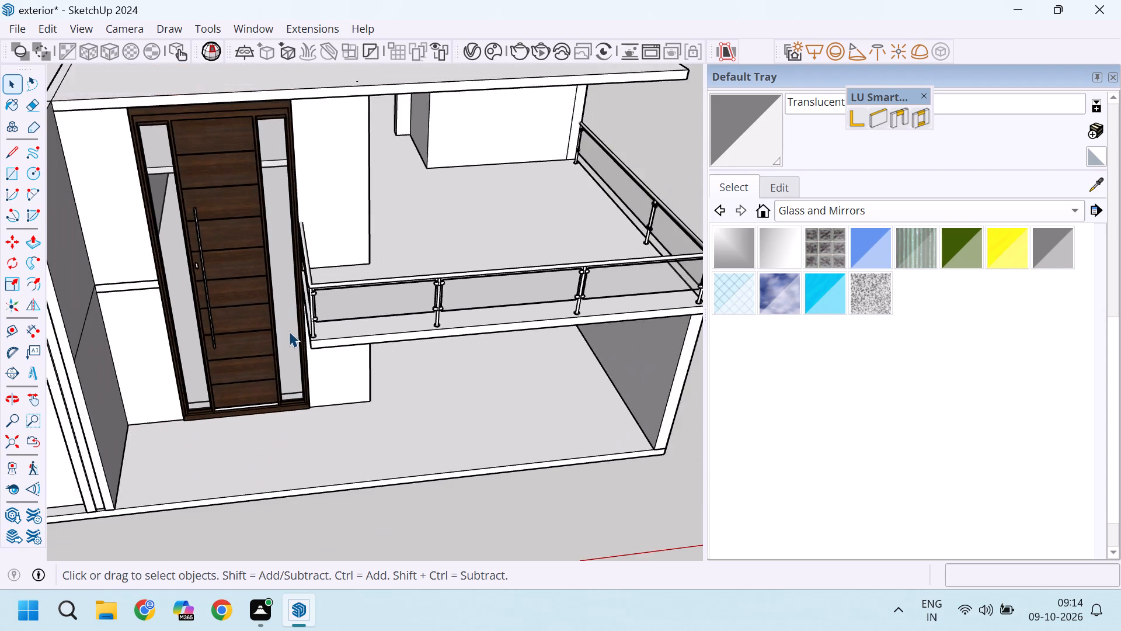
Move the balcony railing about 1/2" along the slab's front edge, away from the entrance door.
{"action": "scroll", "coordinate": [289, 331], "scroll_direction": "down", "scroll_amount": 4}
{"action": "scroll", "coordinate": [511, 292], "scroll_direction": "up", "scroll_amount": 6}
{"action": "scroll", "coordinate": [596, 322], "scroll_direction": "down", "scroll_amount": 4}
{"action": "scroll", "coordinate": [204, 335], "scroll_direction": "up", "scroll_amount": 4}
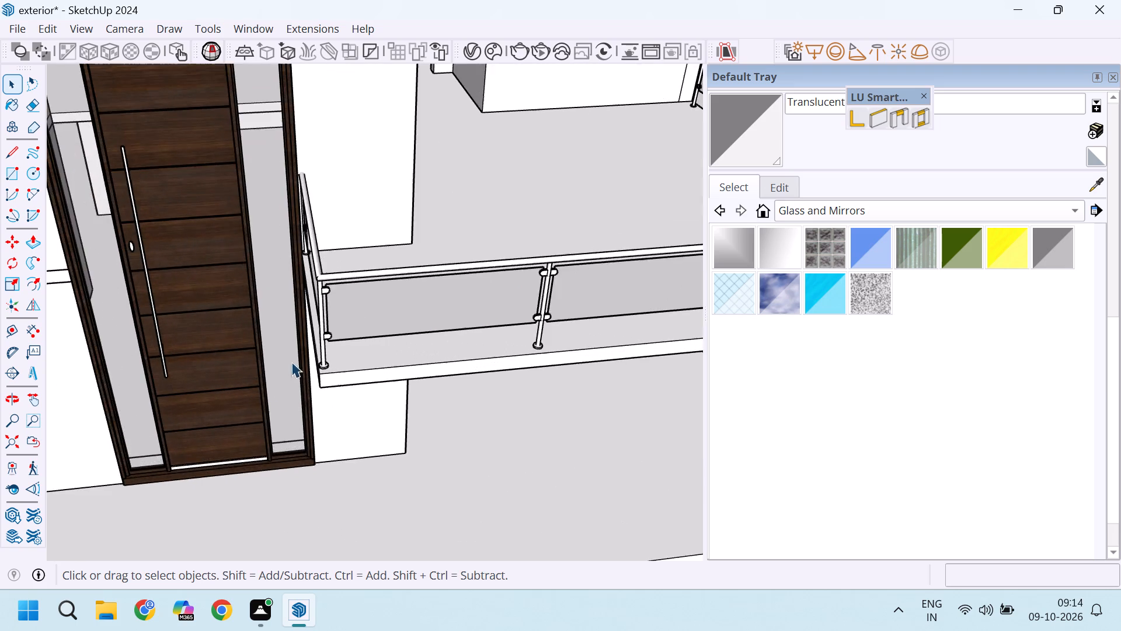
{"action": "scroll", "coordinate": [291, 362], "scroll_direction": "up", "scroll_amount": 17}
{"action": "scroll", "coordinate": [375, 389], "scroll_direction": "down", "scroll_amount": 5}
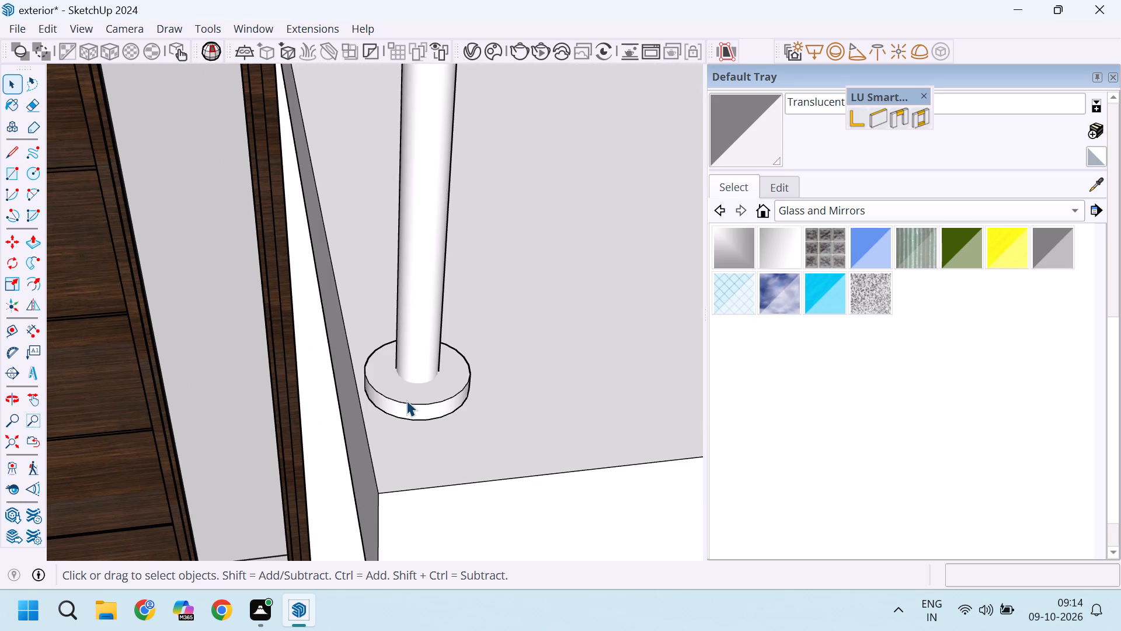
{"action": "left_click", "coordinate": [406, 400]}
{"action": "scroll", "coordinate": [404, 405], "scroll_direction": "up", "scroll_amount": 2}
{"action": "key", "text": "m"}
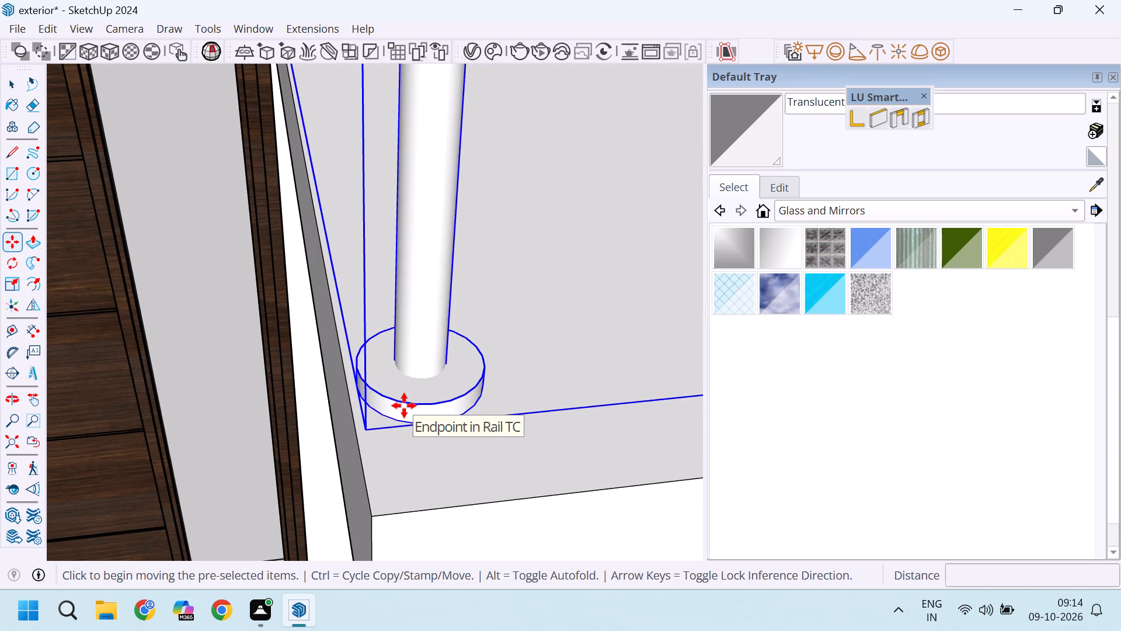
{"action": "scroll", "coordinate": [370, 464], "scroll_direction": "down", "scroll_amount": 5}
{"action": "left_click", "coordinate": [371, 505]}
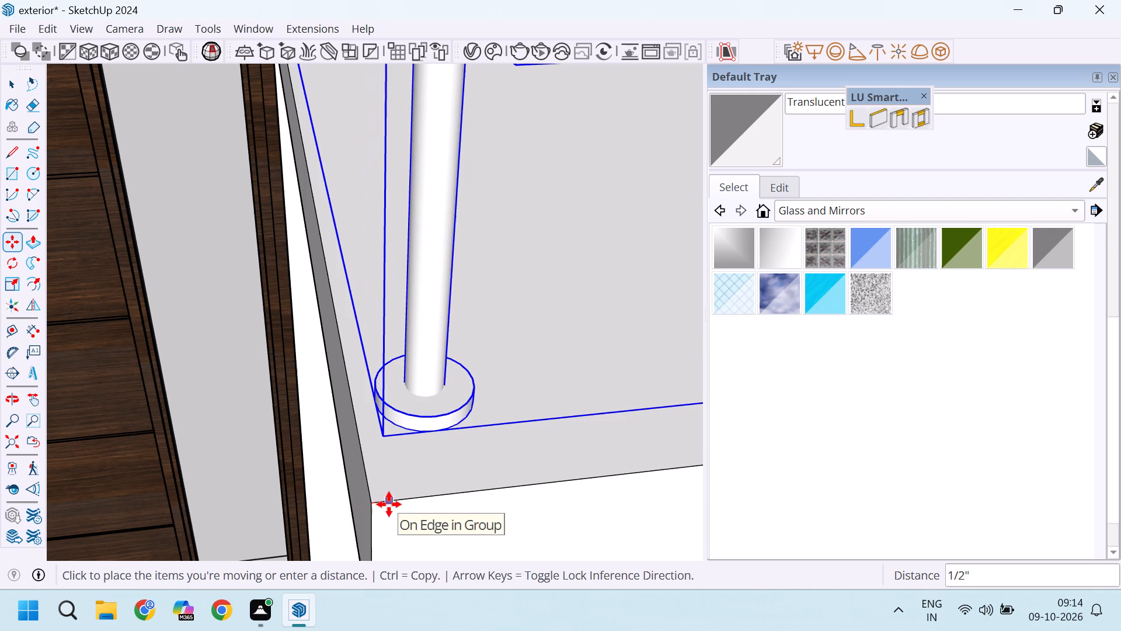
{"action": "left_click", "coordinate": [389, 504]}
{"action": "scroll", "coordinate": [379, 470], "scroll_direction": "down", "scroll_amount": 11}
{"action": "key", "text": "space"}
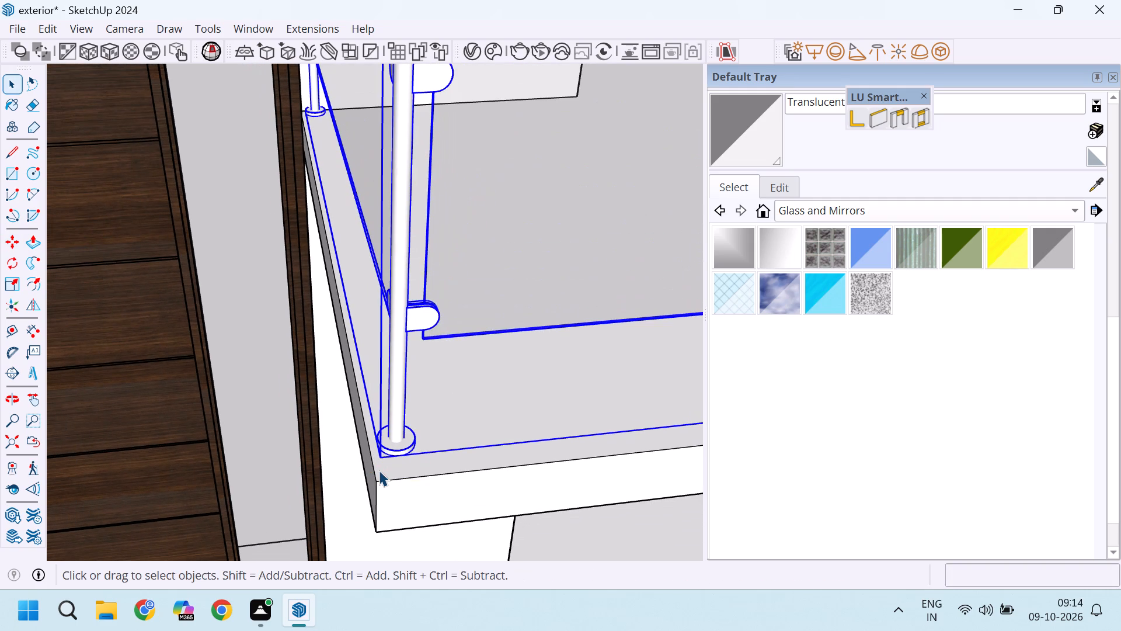
{"action": "scroll", "coordinate": [391, 445], "scroll_direction": "down", "scroll_amount": 20}
{"action": "scroll", "coordinate": [391, 445], "scroll_direction": "down", "scroll_amount": 2}
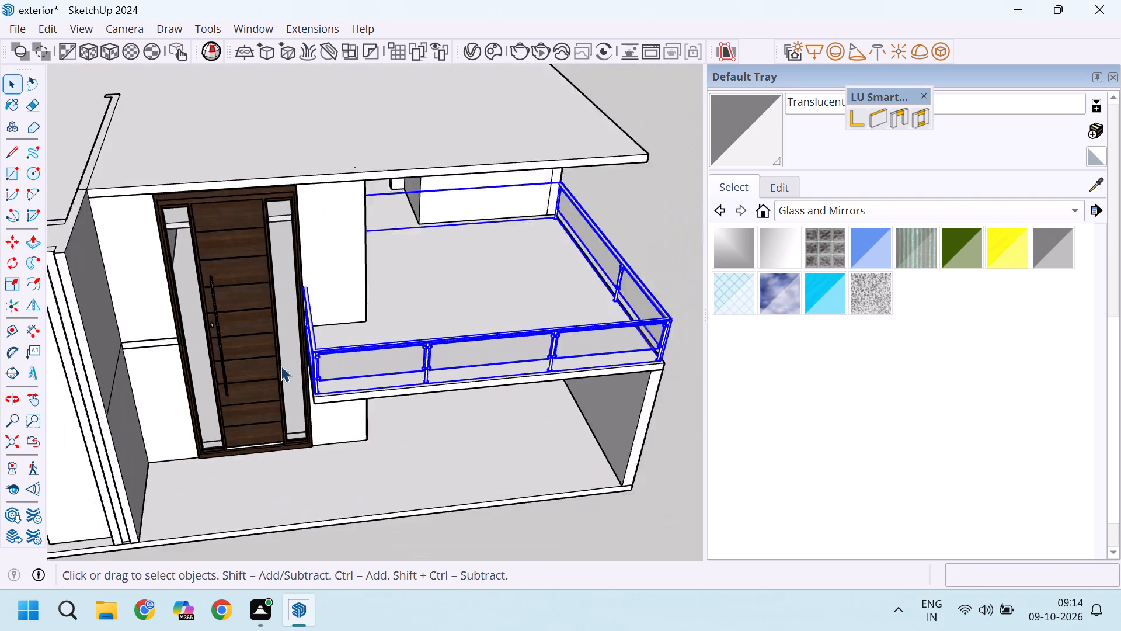
{"action": "scroll", "coordinate": [531, 337], "scroll_direction": "down", "scroll_amount": 4}
{"action": "left_click", "coordinate": [606, 283]}
Inspect the railing along the balcony's open side edge and its end at the upper-floor side wall.
{"action": "middle_click_drag", "start_coordinate": [580, 383], "coordinate": [475, 369]}
{"action": "scroll", "coordinate": [534, 292], "scroll_direction": "up", "scroll_amount": 2}
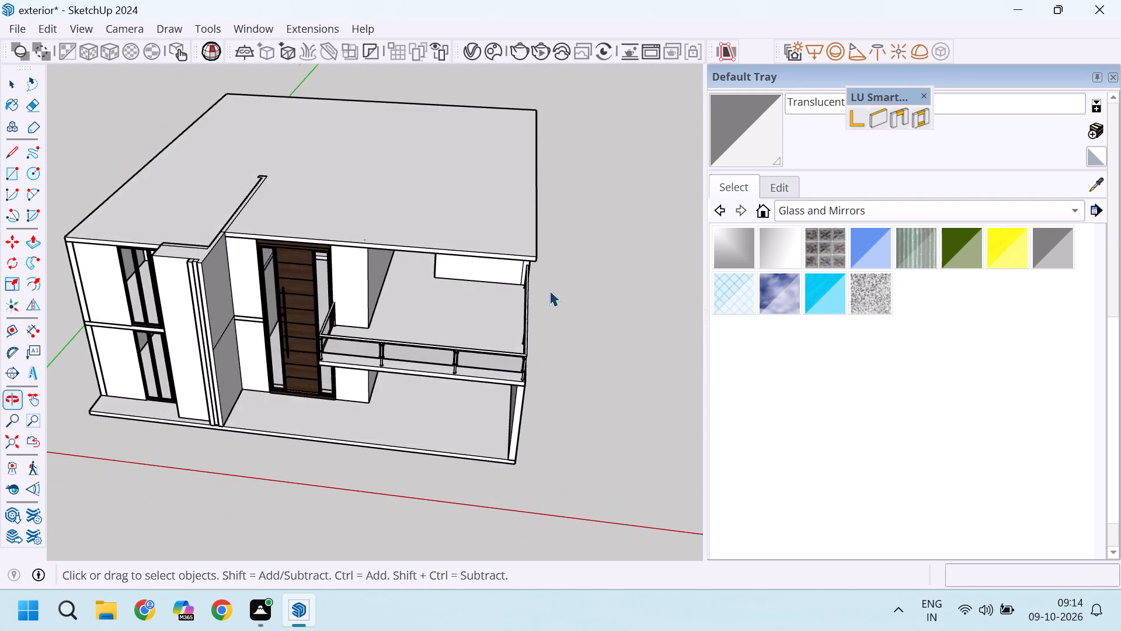
{"action": "scroll", "coordinate": [549, 290], "scroll_direction": "up", "scroll_amount": 4}
{"action": "middle_click_drag", "start_coordinate": [568, 285], "coordinate": [462, 272]}
{"action": "scroll", "coordinate": [447, 269], "scroll_direction": "up", "scroll_amount": 13}
{"action": "scroll", "coordinate": [431, 335], "scroll_direction": "up", "scroll_amount": 4}
{"action": "scroll", "coordinate": [412, 355], "scroll_direction": "down", "scroll_amount": 19}
{"action": "scroll", "coordinate": [413, 255], "scroll_direction": "up", "scroll_amount": 2}
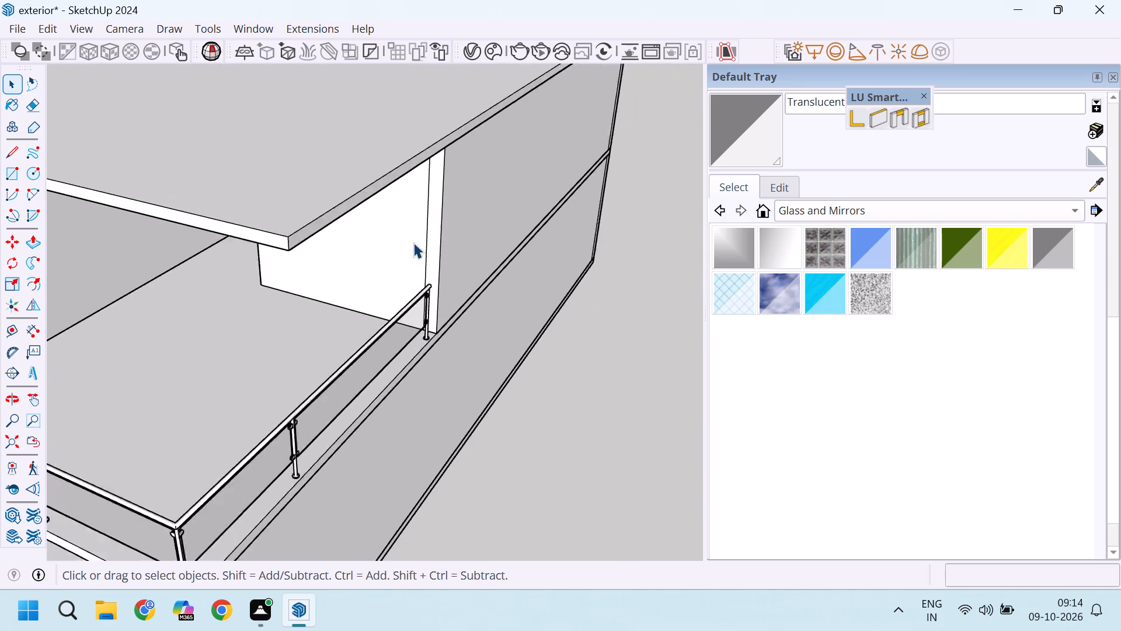
{"action": "scroll", "coordinate": [413, 242], "scroll_direction": "up", "scroll_amount": 7}
{"action": "middle_click_drag", "start_coordinate": [403, 344], "coordinate": [432, 262]}
{"action": "scroll", "coordinate": [438, 247], "scroll_direction": "down", "scroll_amount": 13}
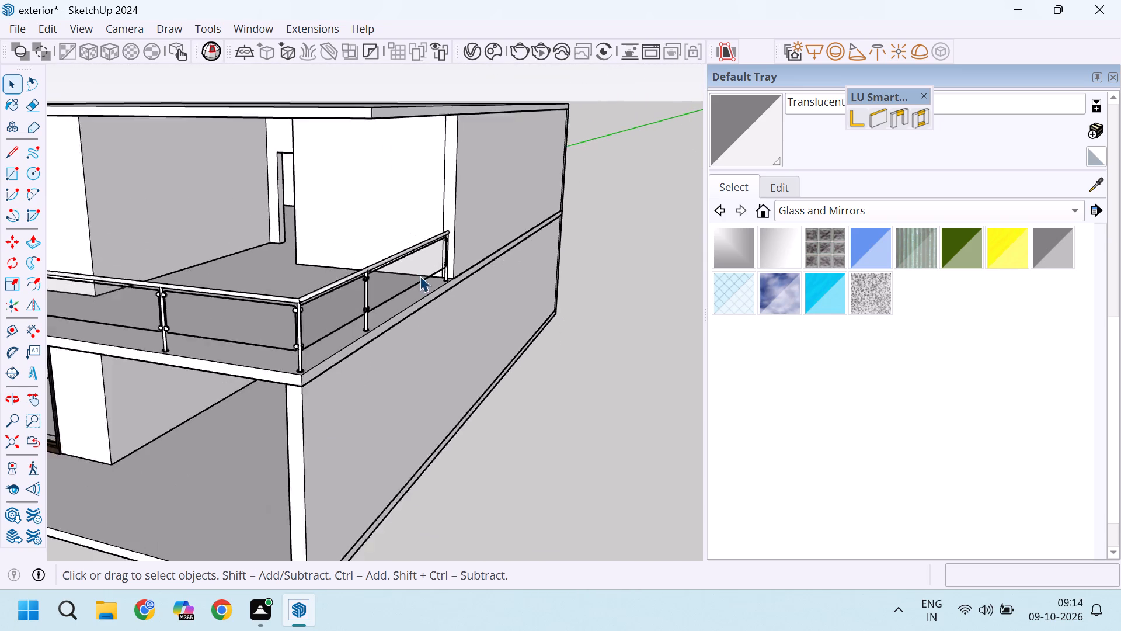
{"action": "scroll", "coordinate": [420, 276], "scroll_direction": "down", "scroll_amount": 4}
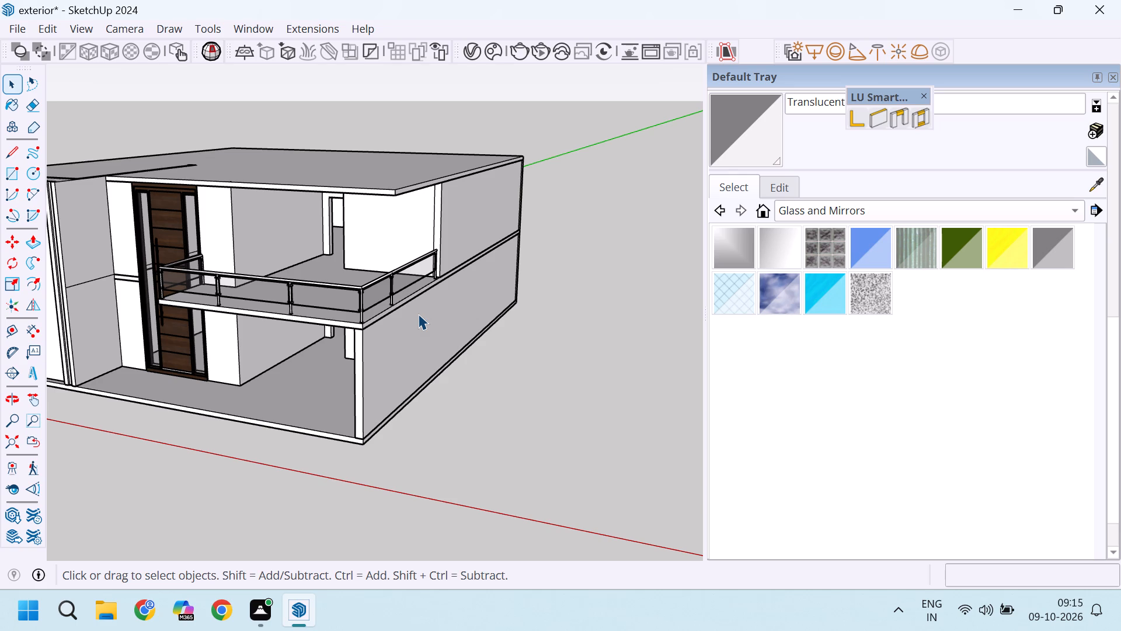
Review the whole front facade, including the grooved wall, roof slab, entrance door and balcony, from several angles.
{"action": "scroll", "coordinate": [337, 312], "scroll_direction": "down", "scroll_amount": 3}
{"action": "middle_click_drag", "start_coordinate": [184, 292], "coordinate": [303, 278]}
{"action": "scroll", "coordinate": [250, 269], "scroll_direction": "up", "scroll_amount": 4}
{"action": "middle_click_drag", "start_coordinate": [249, 282], "coordinate": [311, 305]}
{"action": "scroll", "coordinate": [296, 320], "scroll_direction": "up", "scroll_amount": 3}
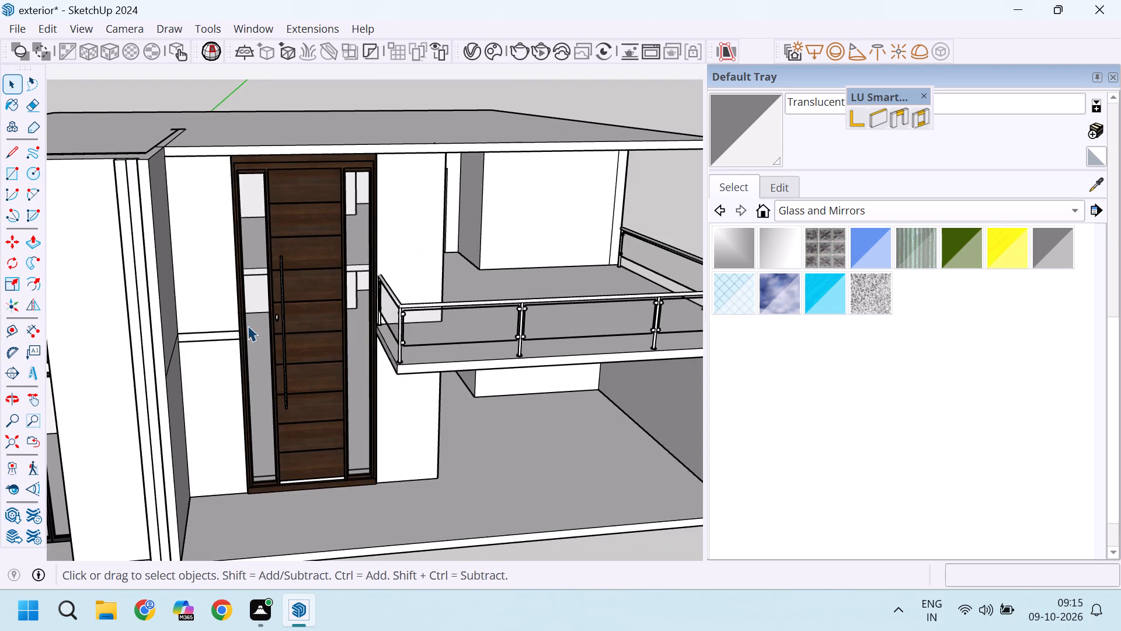
{"action": "scroll", "coordinate": [248, 325], "scroll_direction": "down", "scroll_amount": 4}
{"action": "middle_click_drag", "start_coordinate": [471, 358], "coordinate": [429, 360]}
{"action": "scroll", "coordinate": [291, 310], "scroll_direction": "up", "scroll_amount": 3}
{"action": "scroll", "coordinate": [305, 287], "scroll_direction": "down", "scroll_amount": 5}
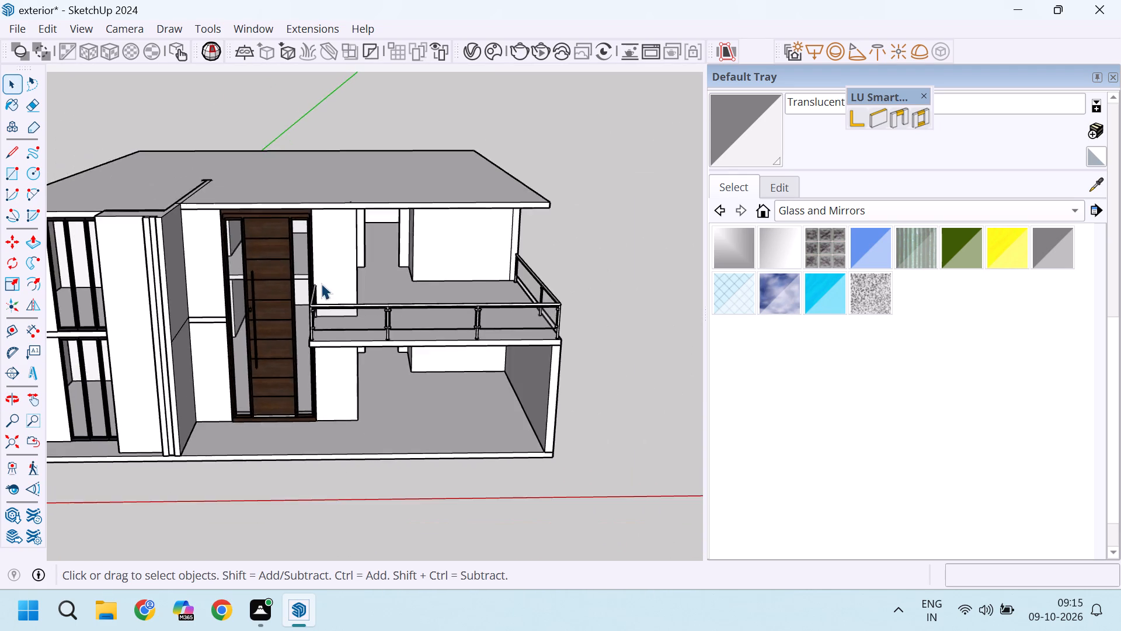
{"action": "scroll", "coordinate": [321, 283], "scroll_direction": "down", "scroll_amount": 3}
{"action": "middle_click_drag", "start_coordinate": [490, 301], "coordinate": [468, 301]}
{"action": "scroll", "coordinate": [140, 213], "scroll_direction": "up", "scroll_amount": 6}
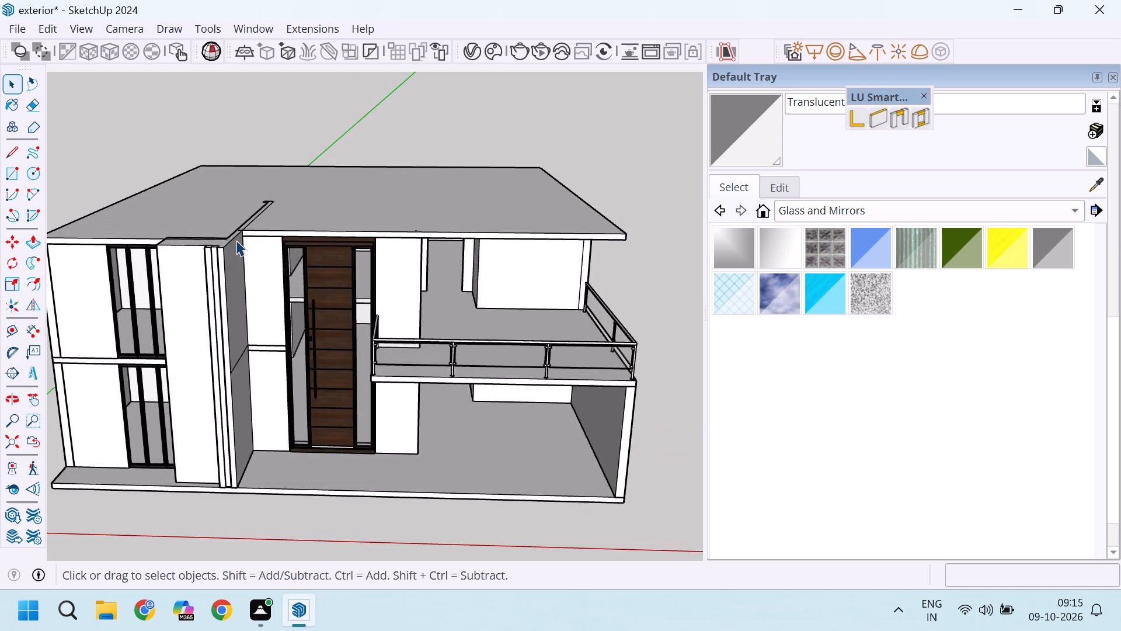
{"action": "scroll", "coordinate": [236, 240], "scroll_direction": "up", "scroll_amount": 9}
{"action": "scroll", "coordinate": [329, 216], "scroll_direction": "down", "scroll_amount": 6}
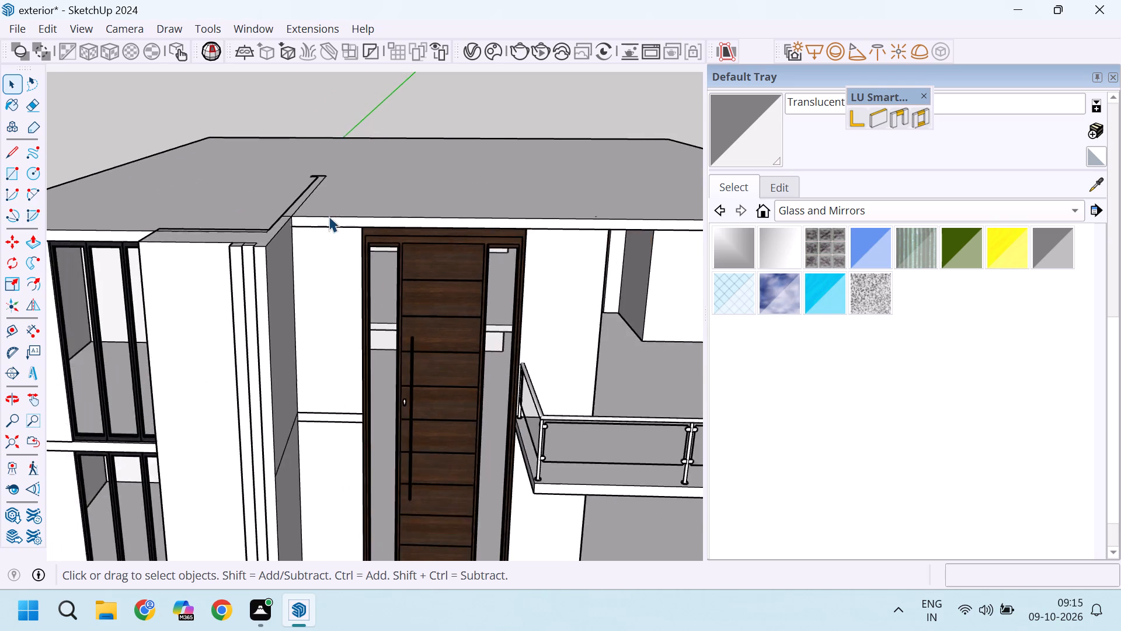
{"action": "scroll", "coordinate": [329, 216], "scroll_direction": "down", "scroll_amount": 8}
{"action": "middle_click_drag", "start_coordinate": [427, 219], "coordinate": [385, 228]}
{"action": "scroll", "coordinate": [431, 266], "scroll_direction": "up", "scroll_amount": 4}
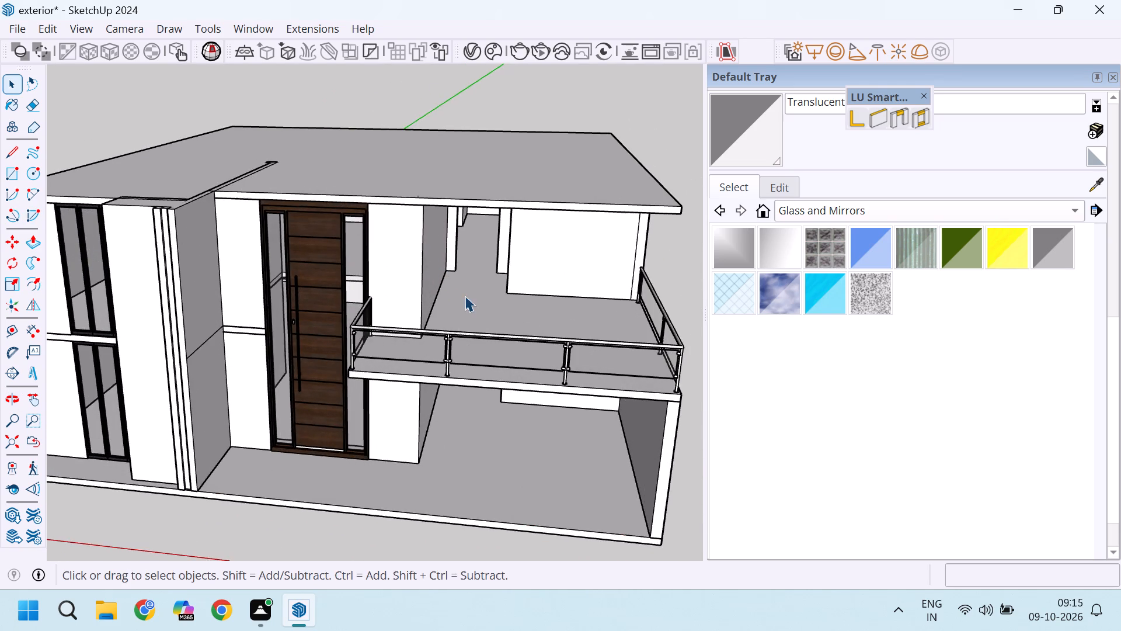
{"action": "middle_click_drag", "start_coordinate": [463, 296], "coordinate": [424, 290]}
{"action": "scroll", "coordinate": [445, 298], "scroll_direction": "up", "scroll_amount": 4}
{"action": "scroll", "coordinate": [453, 262], "scroll_direction": "down", "scroll_amount": 9}
{"action": "scroll", "coordinate": [476, 389], "scroll_direction": "up", "scroll_amount": 1}
{"action": "middle_click_drag", "start_coordinate": [476, 388], "coordinate": [471, 388]}
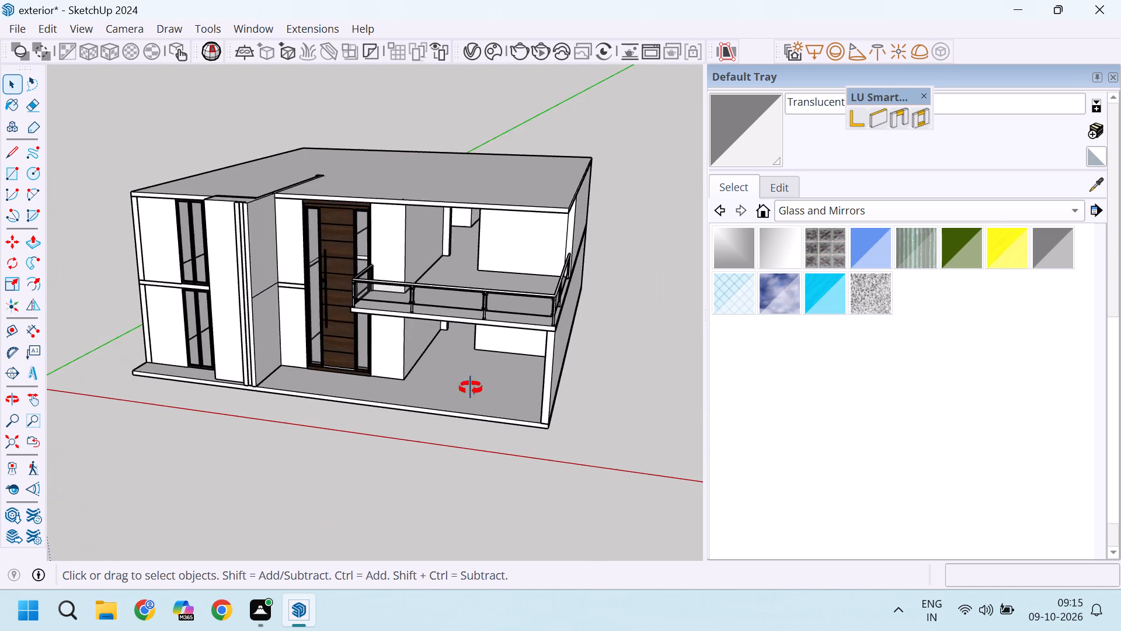
Inspect the entrance door's threshold, side glazing and pull handle up close.
{"action": "middle_click_drag", "start_coordinate": [471, 388], "coordinate": [458, 322]}
{"action": "scroll", "coordinate": [451, 307], "scroll_direction": "up", "scroll_amount": 5}
{"action": "middle_click_drag", "start_coordinate": [440, 318], "coordinate": [545, 323]}
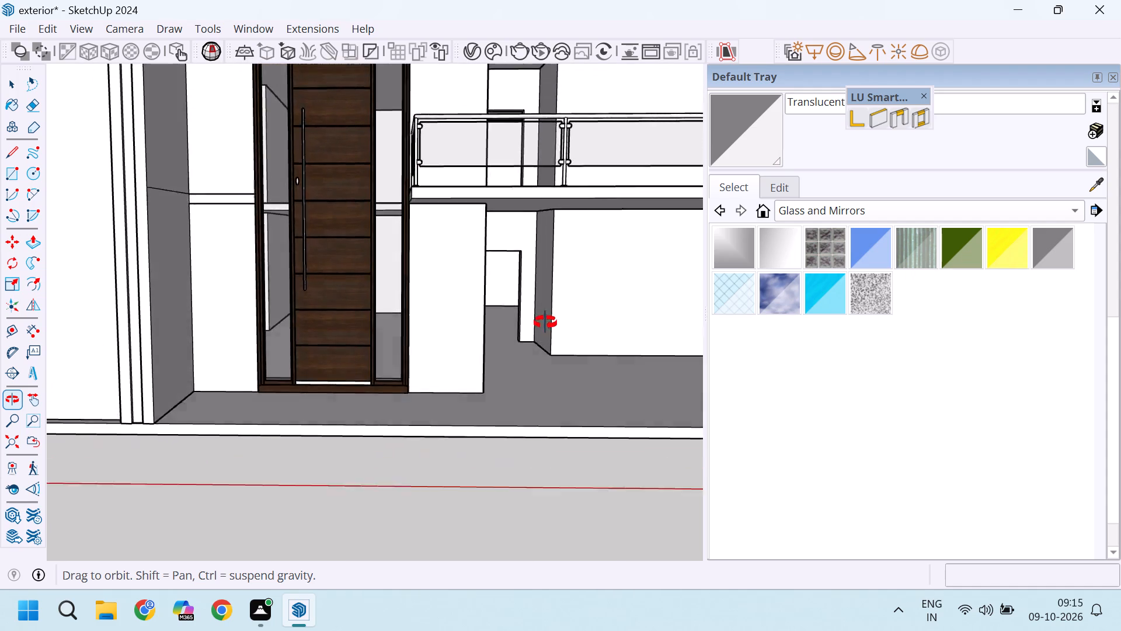
{"action": "middle_click_drag", "start_coordinate": [545, 323], "coordinate": [507, 303]}
{"action": "scroll", "coordinate": [335, 356], "scroll_direction": "up", "scroll_amount": 8}
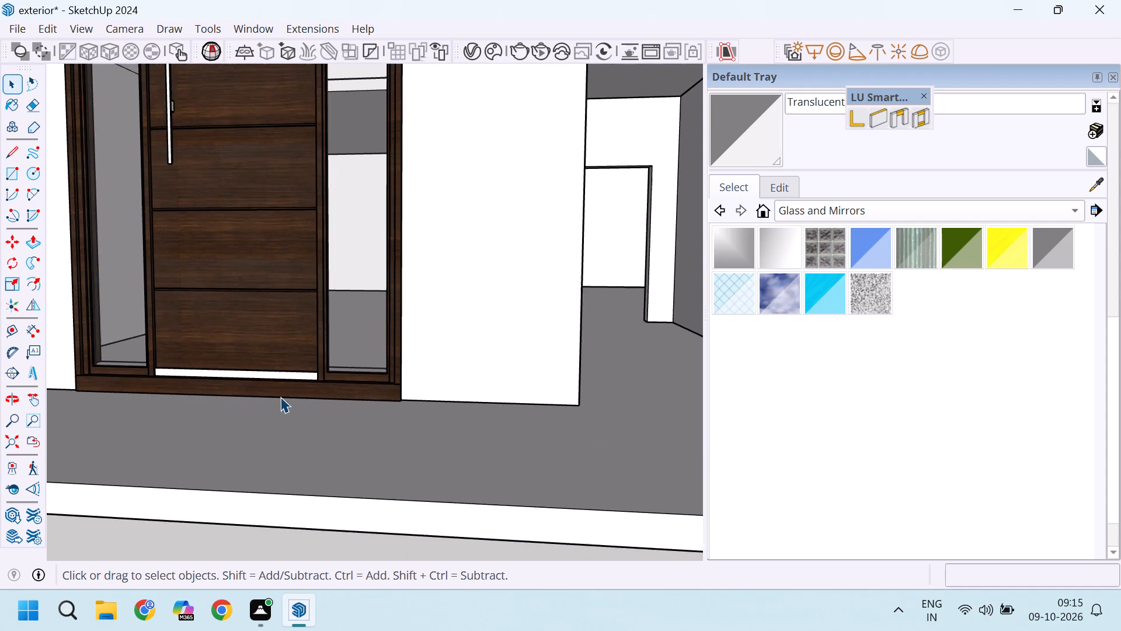
{"action": "scroll", "coordinate": [394, 338], "scroll_direction": "down", "scroll_amount": 10}
{"action": "middle_click_drag", "start_coordinate": [220, 242], "coordinate": [302, 313]}
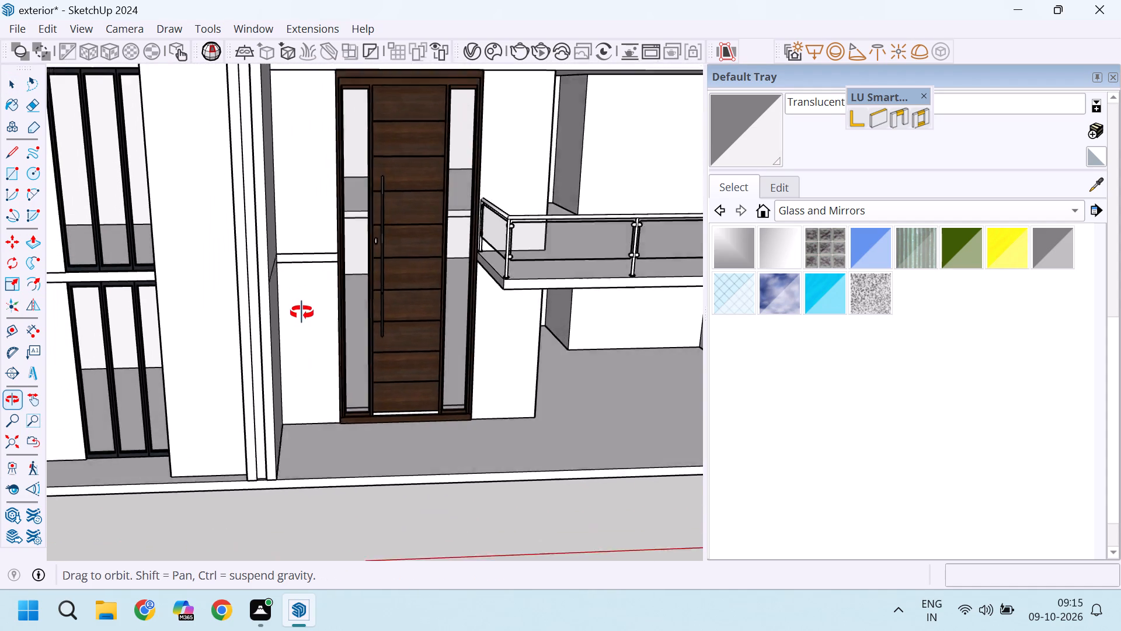
{"action": "middle_click_drag", "start_coordinate": [302, 313], "coordinate": [321, 324]}
{"action": "scroll", "coordinate": [391, 256], "scroll_direction": "up", "scroll_amount": 4}
{"action": "scroll", "coordinate": [418, 202], "scroll_direction": "up", "scroll_amount": 6}
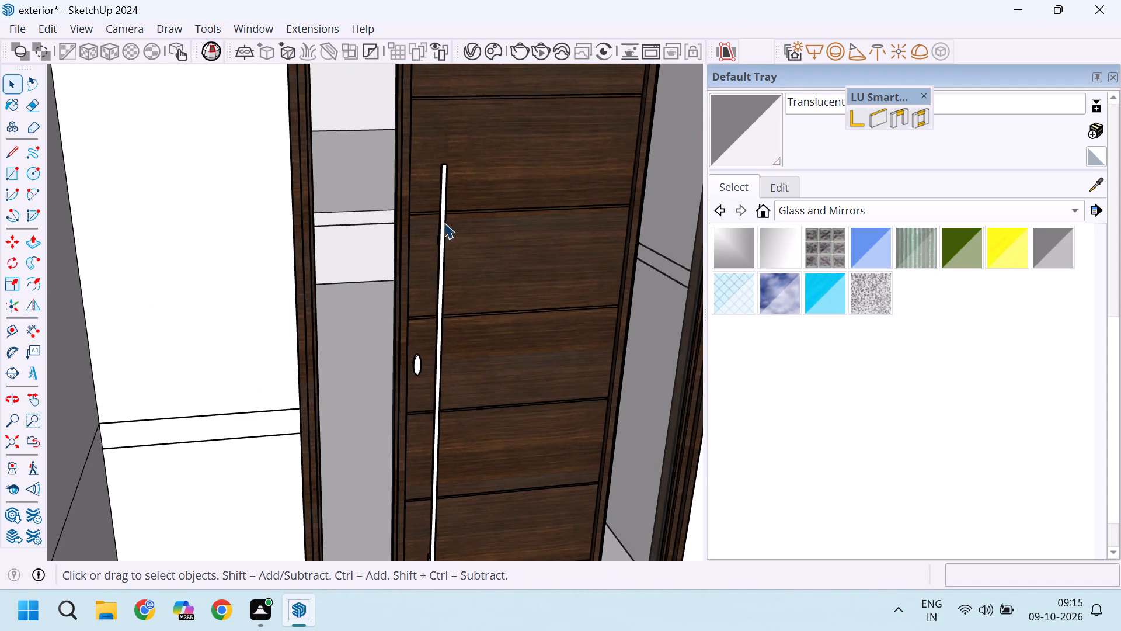
{"action": "scroll", "coordinate": [433, 232], "scroll_direction": "down", "scroll_amount": 19}
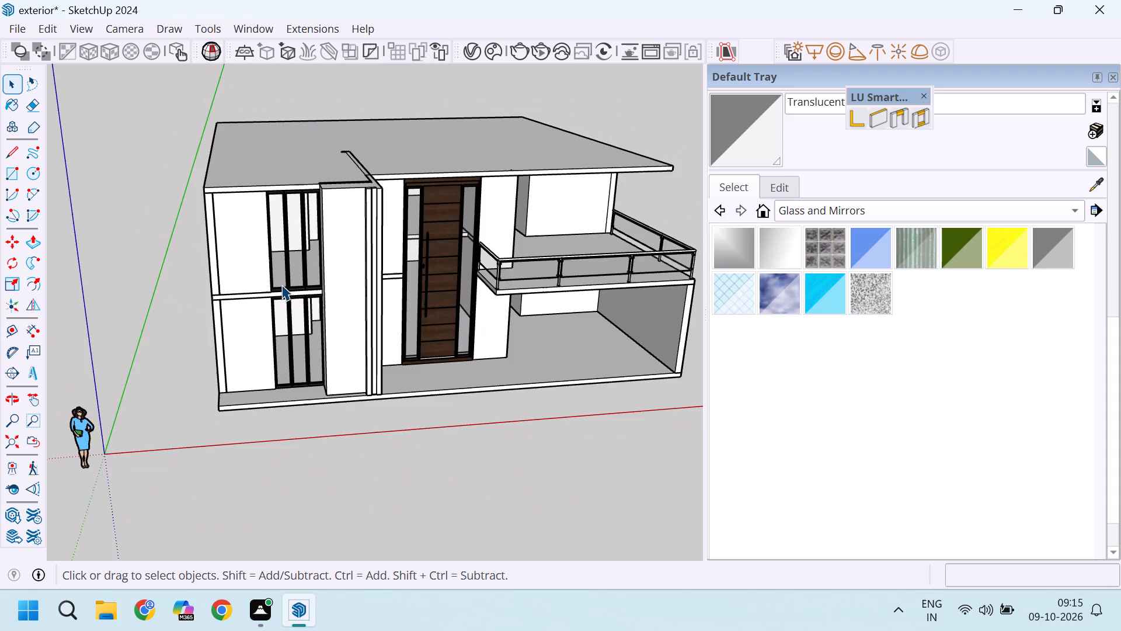
Inspect the floor slab band between the upper and lower front windows, including its junction with the projecting wall.
{"action": "scroll", "coordinate": [278, 286], "scroll_direction": "up", "scroll_amount": 18}
{"action": "scroll", "coordinate": [330, 283], "scroll_direction": "up", "scroll_amount": 4}
{"action": "middle_click_drag", "start_coordinate": [294, 309], "coordinate": [40, 323]}
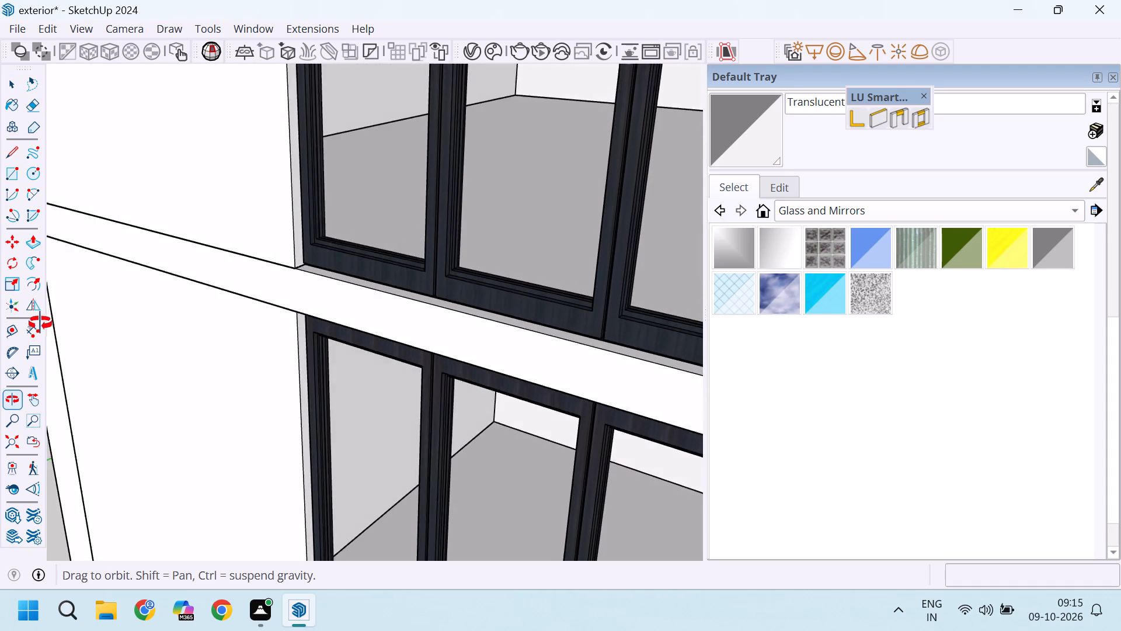
{"action": "middle_click_drag", "start_coordinate": [40, 323], "coordinate": [315, 285]}
{"action": "scroll", "coordinate": [351, 290], "scroll_direction": "down", "scroll_amount": 13}
{"action": "scroll", "coordinate": [499, 275], "scroll_direction": "down", "scroll_amount": 4}
{"action": "scroll", "coordinate": [489, 283], "scroll_direction": "up", "scroll_amount": 4}
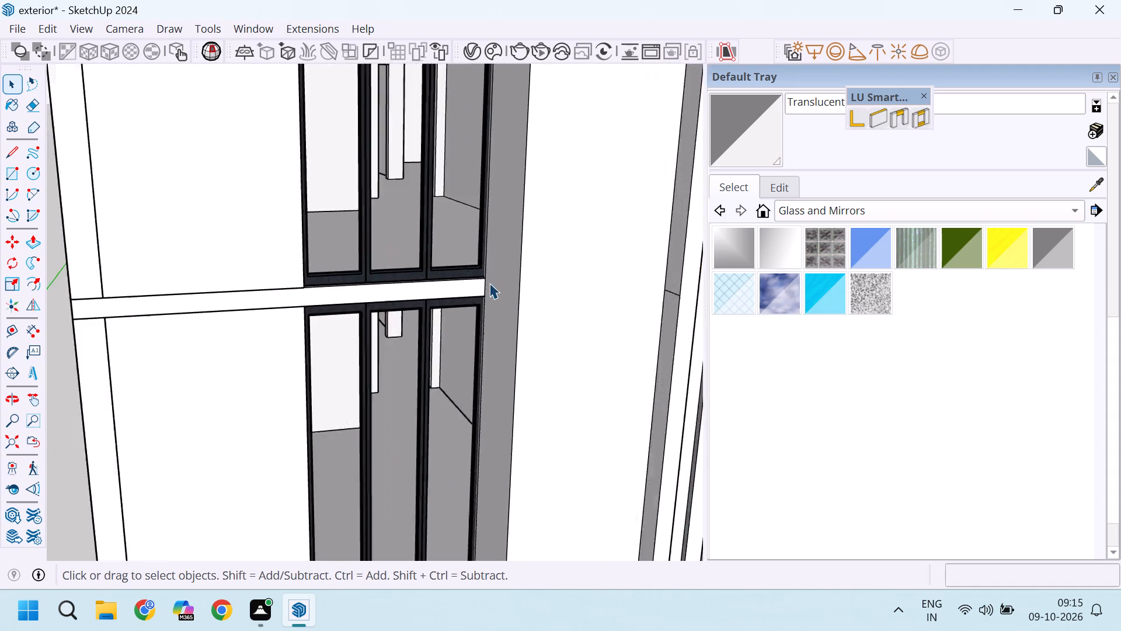
{"action": "scroll", "coordinate": [489, 283], "scroll_direction": "up", "scroll_amount": 20}
{"action": "scroll", "coordinate": [489, 283], "scroll_direction": "up", "scroll_amount": 7}
{"action": "middle_click_drag", "start_coordinate": [477, 275], "coordinate": [429, 288]}
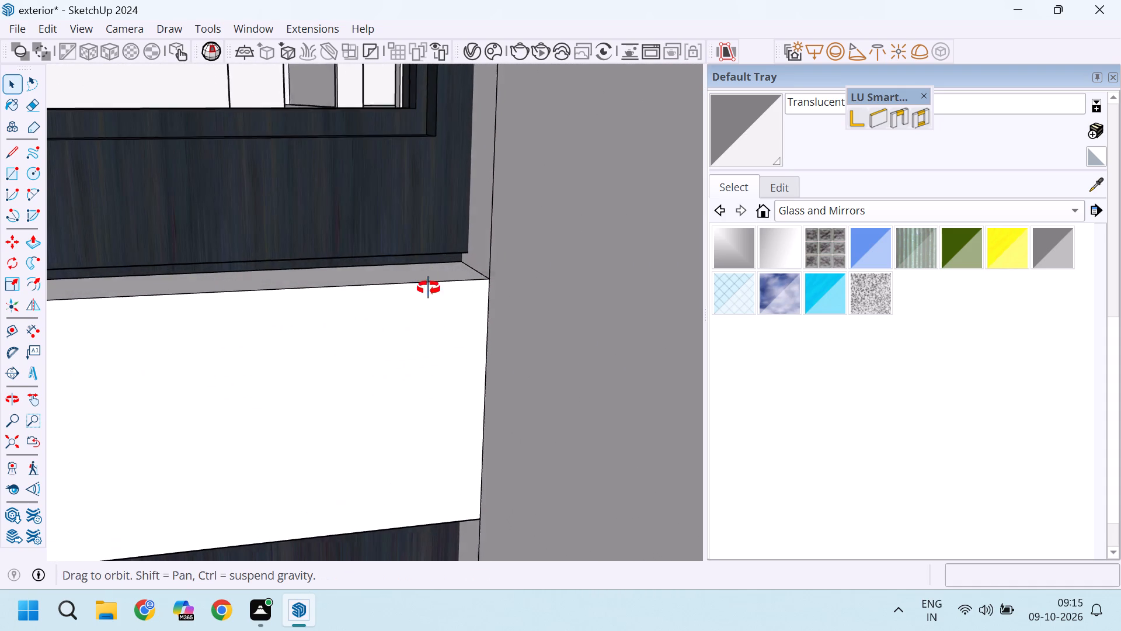
{"action": "middle_click_drag", "start_coordinate": [429, 288], "coordinate": [467, 304]}
{"action": "scroll", "coordinate": [467, 304], "scroll_direction": "up", "scroll_amount": 1}
{"action": "scroll", "coordinate": [468, 304], "scroll_direction": "down", "scroll_amount": 14}
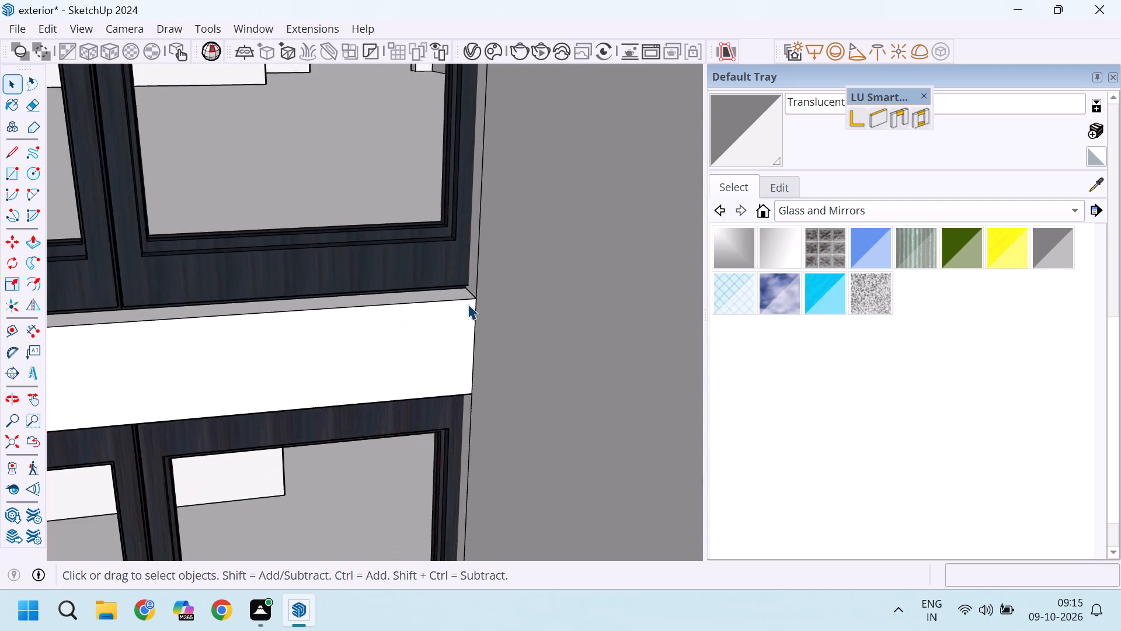
{"action": "scroll", "coordinate": [468, 304], "scroll_direction": "down", "scroll_amount": 11}
{"action": "scroll", "coordinate": [399, 288], "scroll_direction": "down", "scroll_amount": 20}
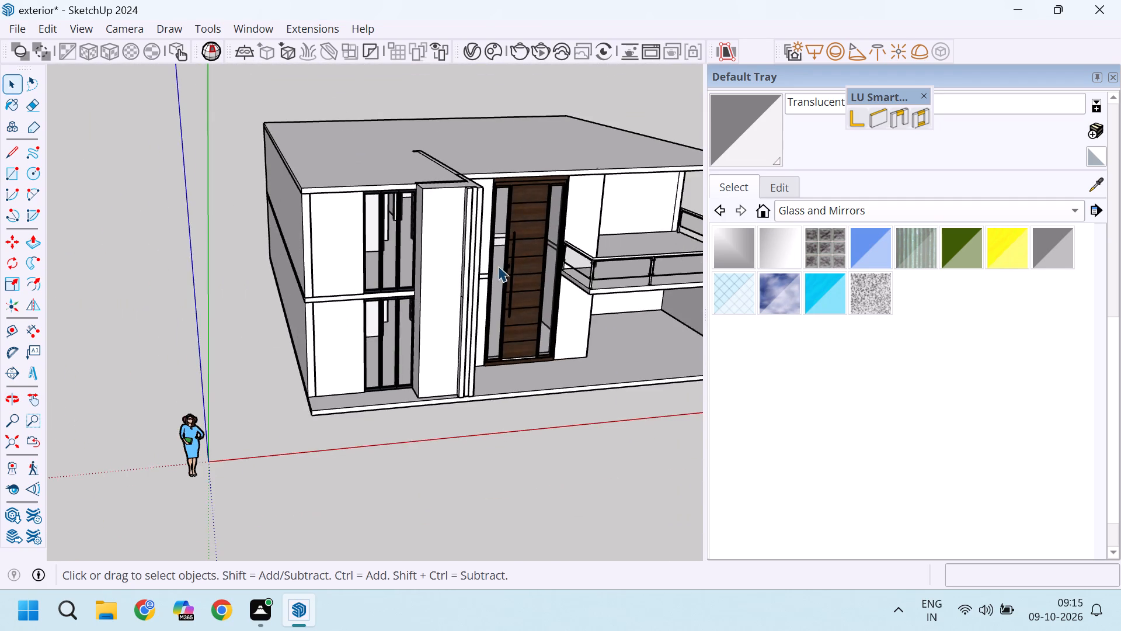
Open the entrance door component down to its bottom rail and examine the white strip beneath the wooden door leaf.
{"action": "middle_click_drag", "start_coordinate": [476, 270], "coordinate": [351, 303]}
{"action": "middle_click_drag", "start_coordinate": [522, 242], "coordinate": [363, 185]}
{"action": "scroll", "coordinate": [497, 282], "scroll_direction": "down", "scroll_amount": 5}
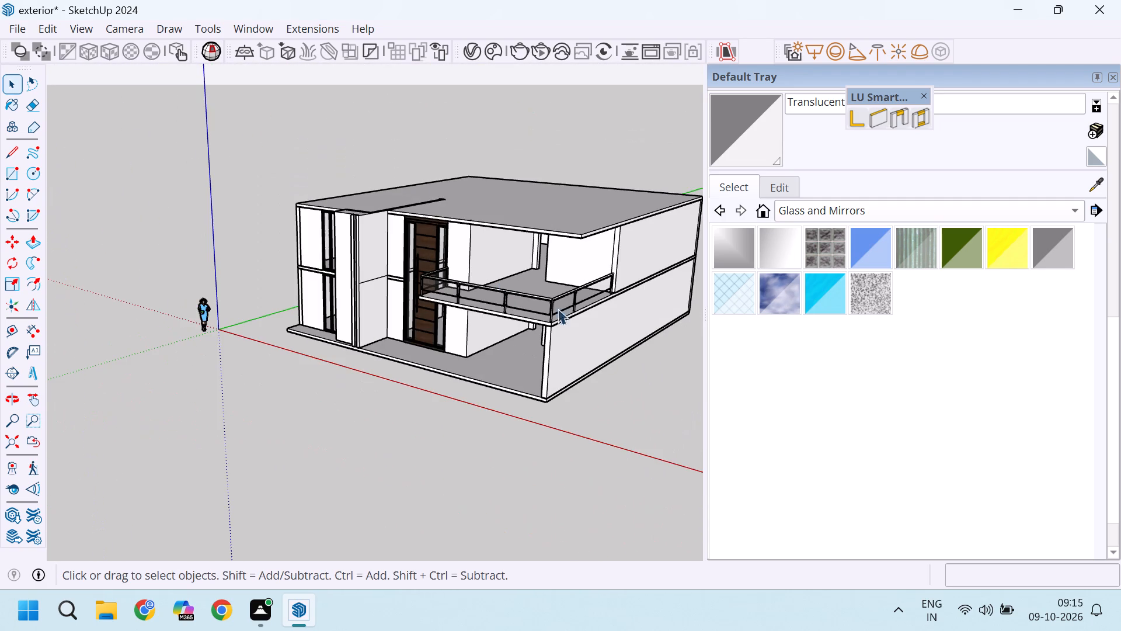
{"action": "middle_click_drag", "start_coordinate": [629, 314], "coordinate": [645, 249]}
{"action": "scroll", "coordinate": [464, 312], "scroll_direction": "up", "scroll_amount": 4}
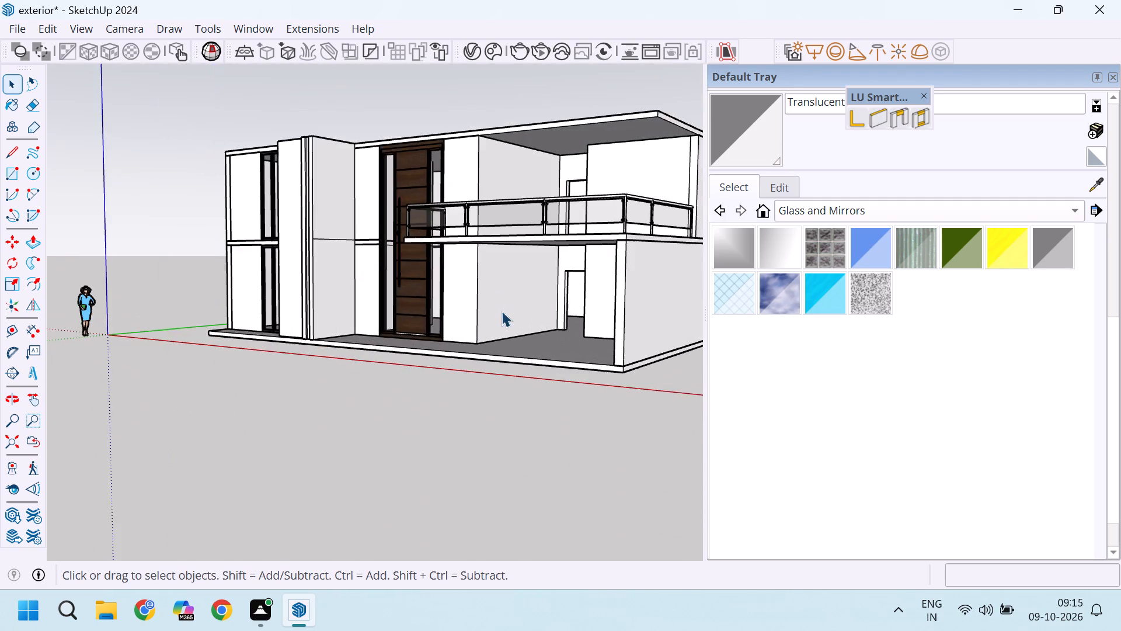
{"action": "scroll", "coordinate": [502, 311], "scroll_direction": "up", "scroll_amount": 4}
{"action": "scroll", "coordinate": [370, 354], "scroll_direction": "up", "scroll_amount": 8}
{"action": "scroll", "coordinate": [477, 369], "scroll_direction": "down", "scroll_amount": 5}
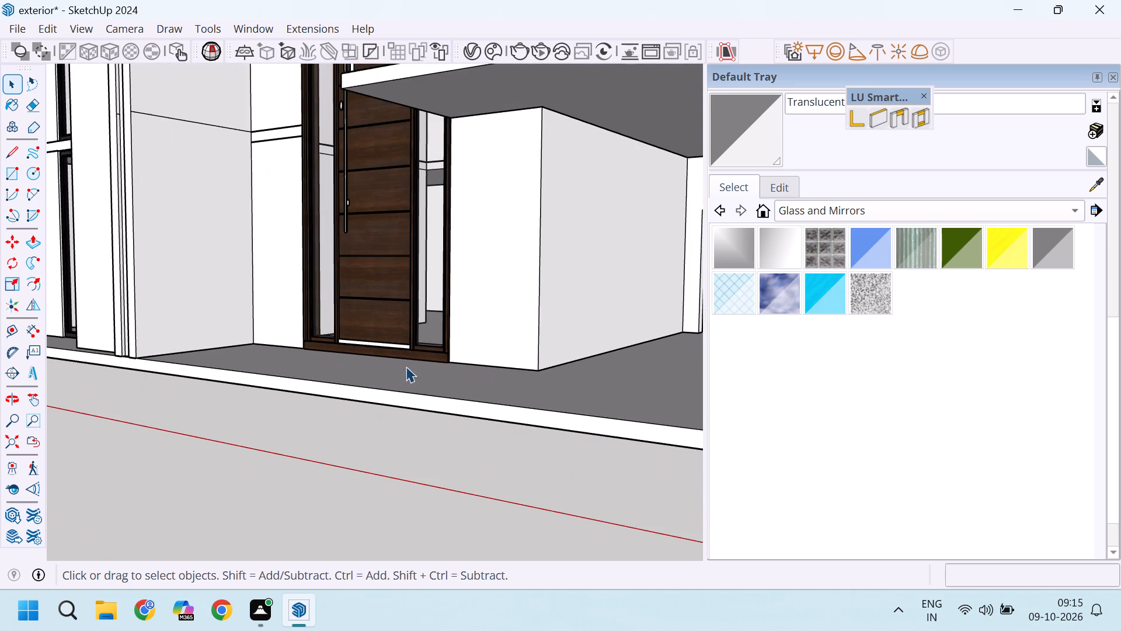
{"action": "middle_click_drag", "start_coordinate": [406, 366], "coordinate": [500, 441]}
{"action": "scroll", "coordinate": [510, 436], "scroll_direction": "down", "scroll_amount": 3}
{"action": "scroll", "coordinate": [489, 418], "scroll_direction": "up", "scroll_amount": 13}
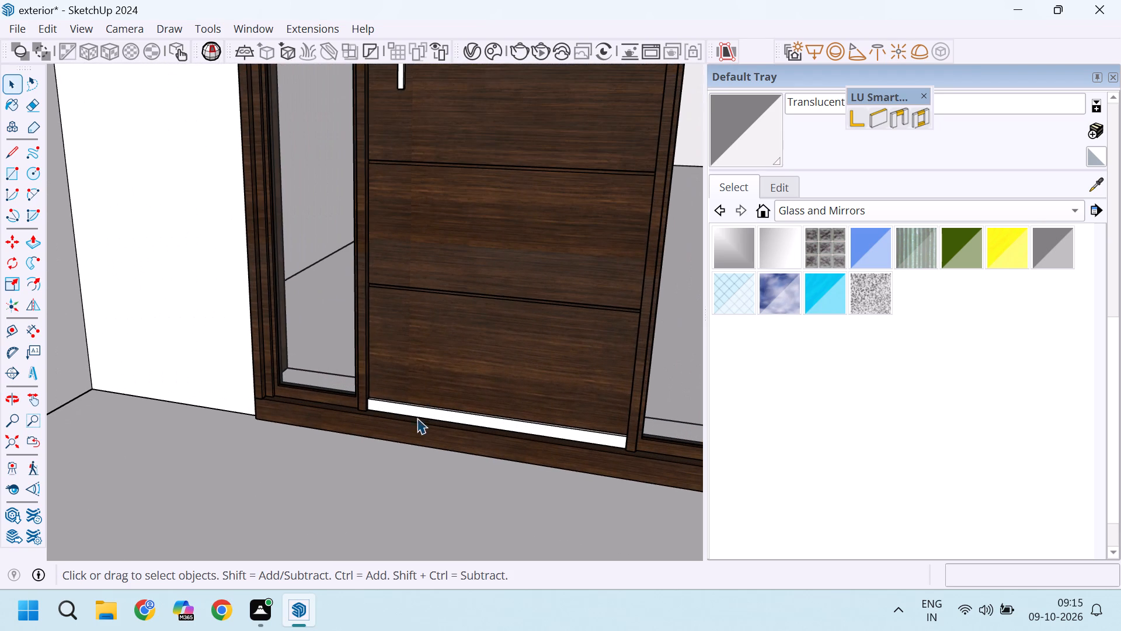
{"action": "scroll", "coordinate": [416, 413], "scroll_direction": "down", "scroll_amount": 8}
{"action": "scroll", "coordinate": [420, 412], "scroll_direction": "up", "scroll_amount": 9}
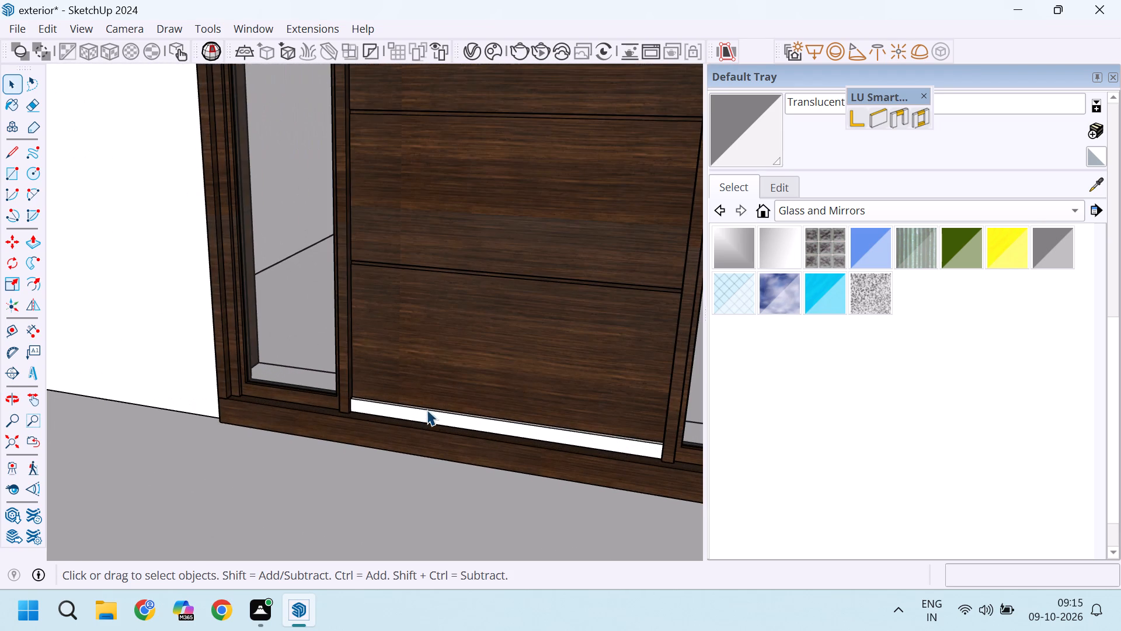
{"action": "left_click", "coordinate": [433, 418]}
{"action": "scroll", "coordinate": [444, 414], "scroll_direction": "up", "scroll_amount": 7}
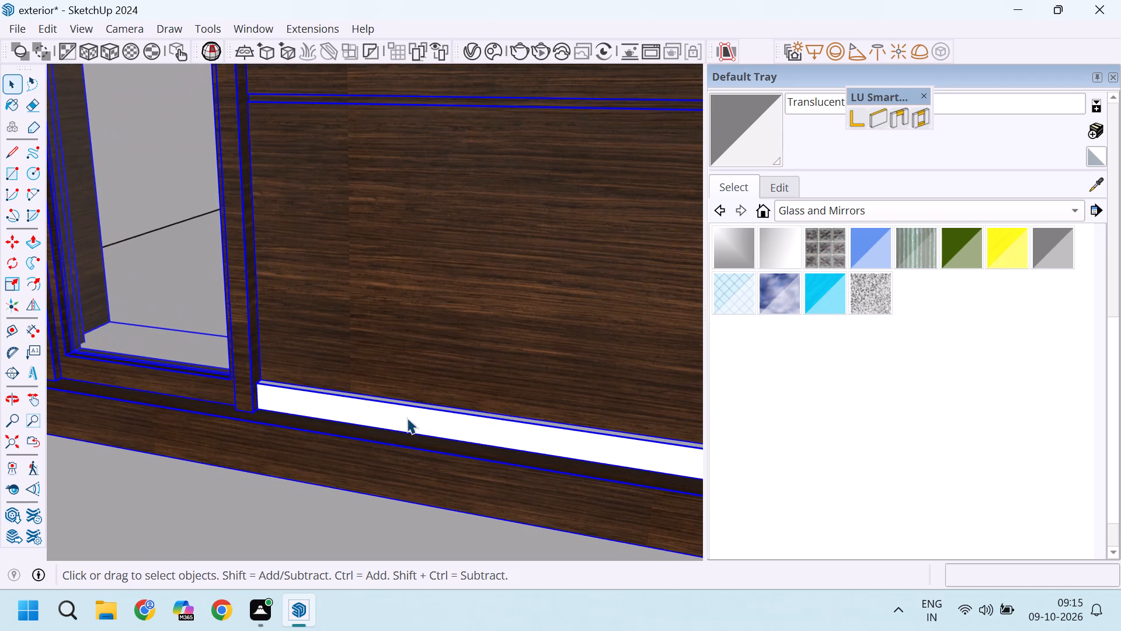
{"action": "double_click", "coordinate": [399, 418]}
{"action": "left_click", "coordinate": [411, 413]}
{"action": "triple_click", "coordinate": [411, 413]}
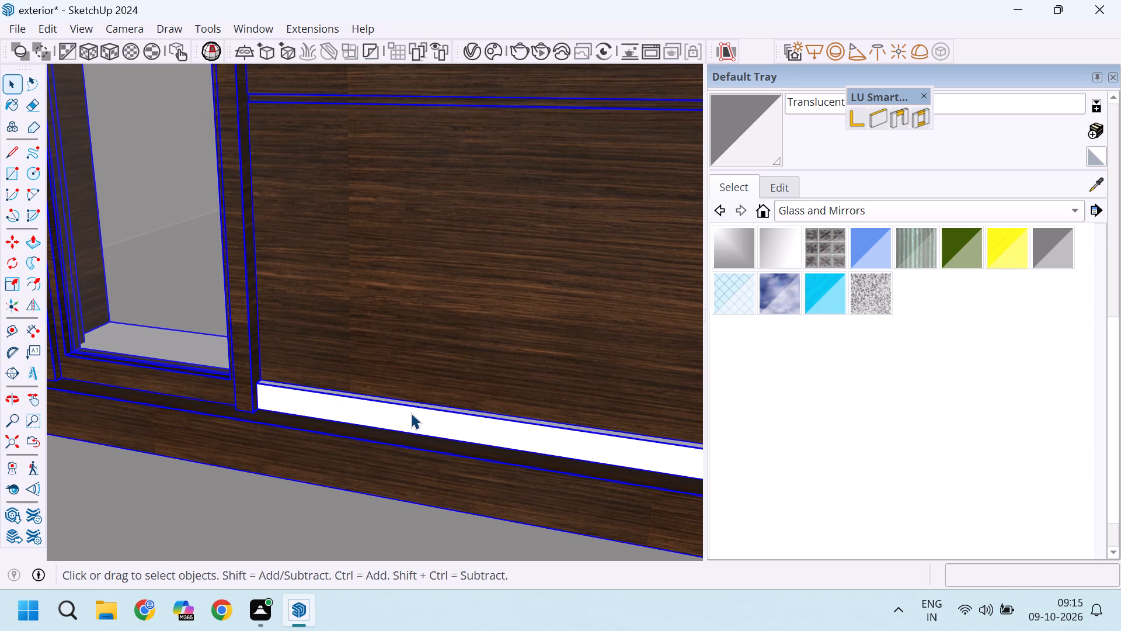
{"action": "double_click", "coordinate": [411, 413]}
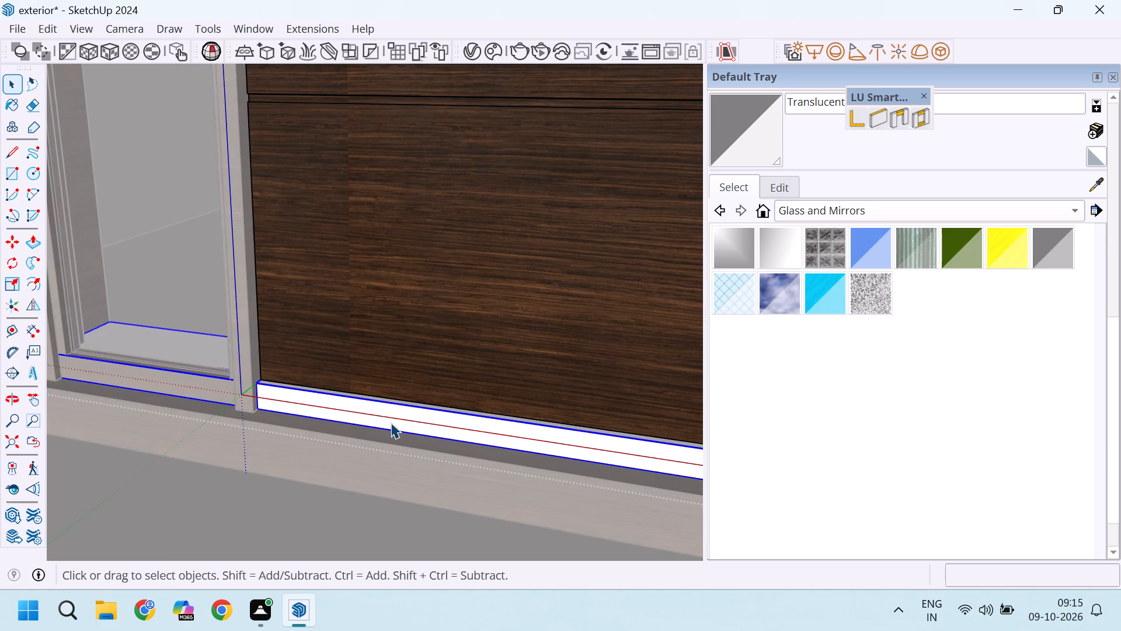
{"action": "left_click", "coordinate": [392, 421]}
{"action": "scroll", "coordinate": [399, 417], "scroll_direction": "down", "scroll_amount": 15}
{"action": "left_click", "coordinate": [395, 455]}
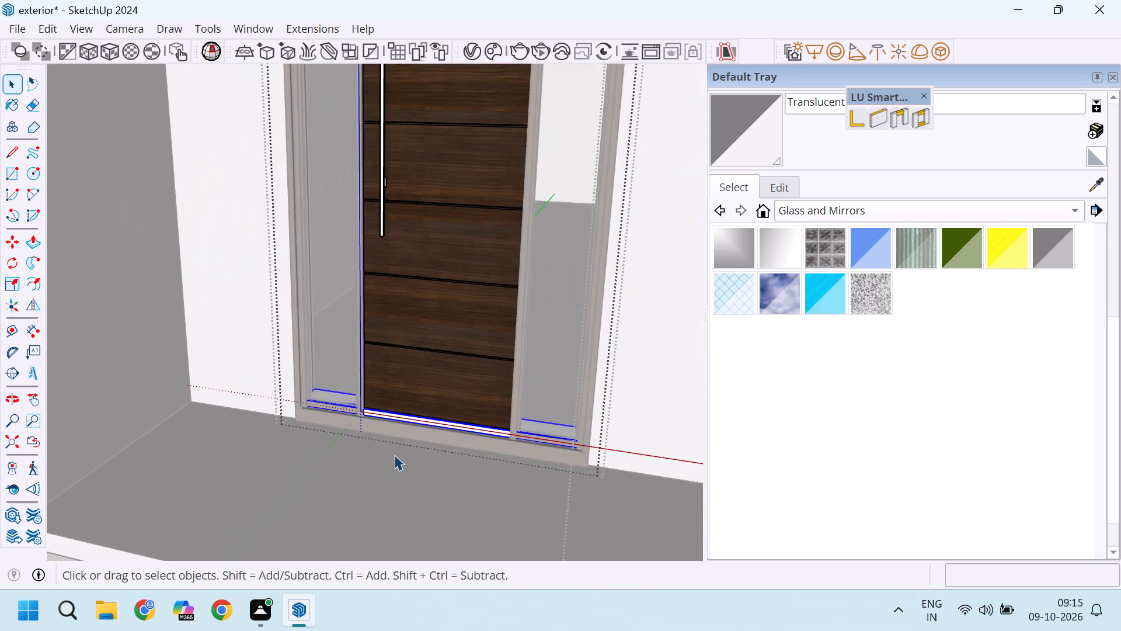
{"action": "scroll", "coordinate": [381, 460], "scroll_direction": "down", "scroll_amount": 10}
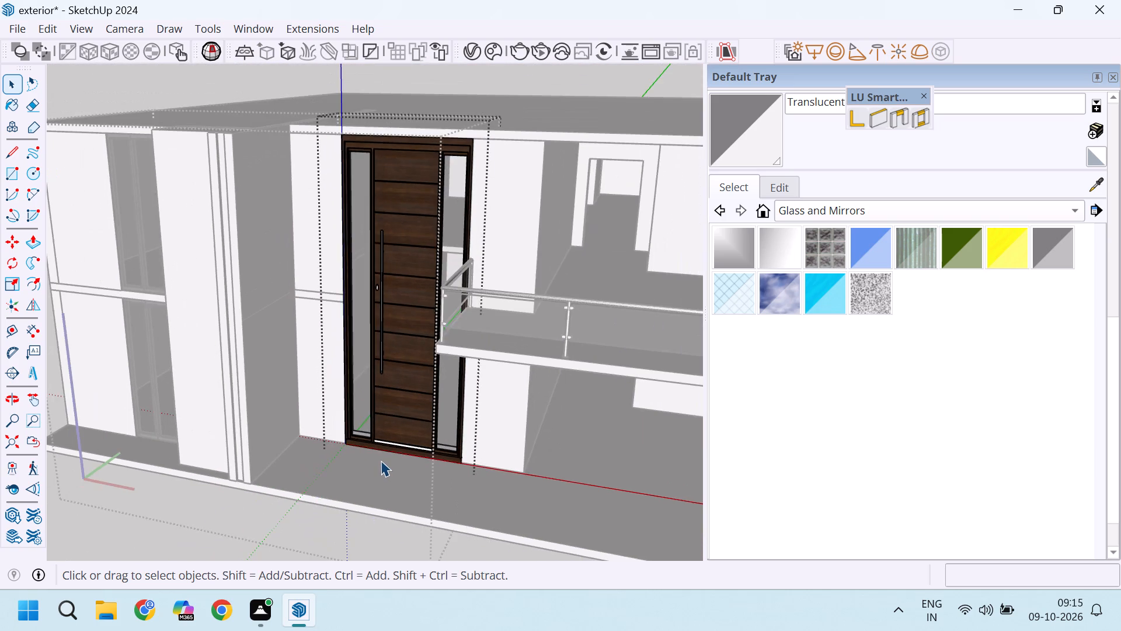
{"action": "scroll", "coordinate": [364, 391], "scroll_direction": "up", "scroll_amount": 8}
{"action": "scroll", "coordinate": [388, 259], "scroll_direction": "down", "scroll_amount": 10}
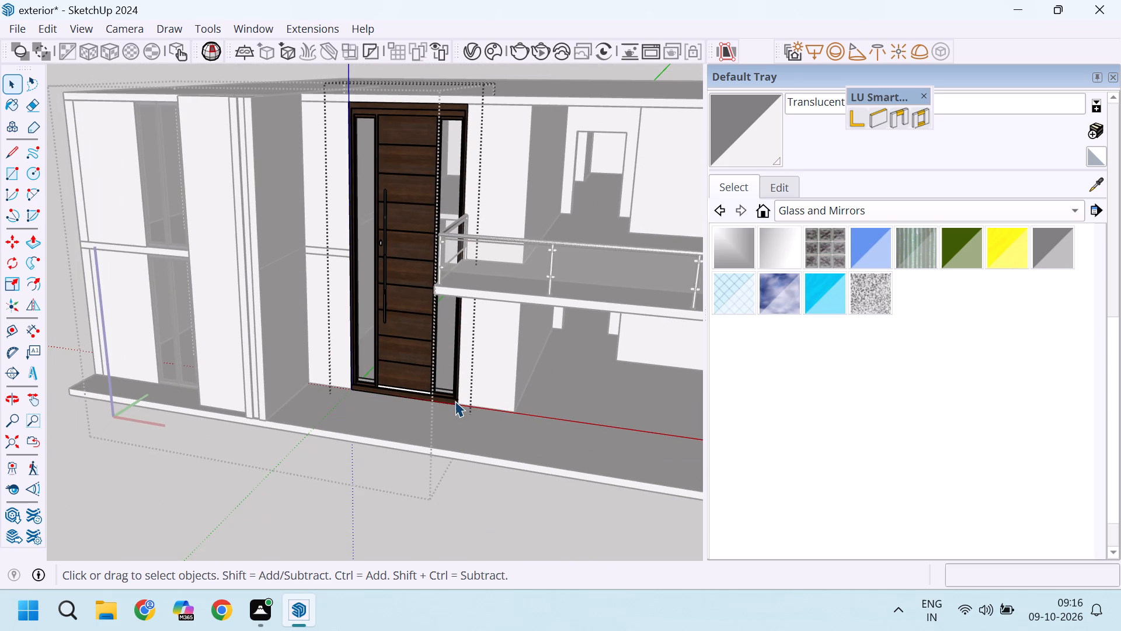
{"action": "scroll", "coordinate": [480, 331], "scroll_direction": "down", "scroll_amount": 6}
{"action": "left_click", "coordinate": [372, 474]}
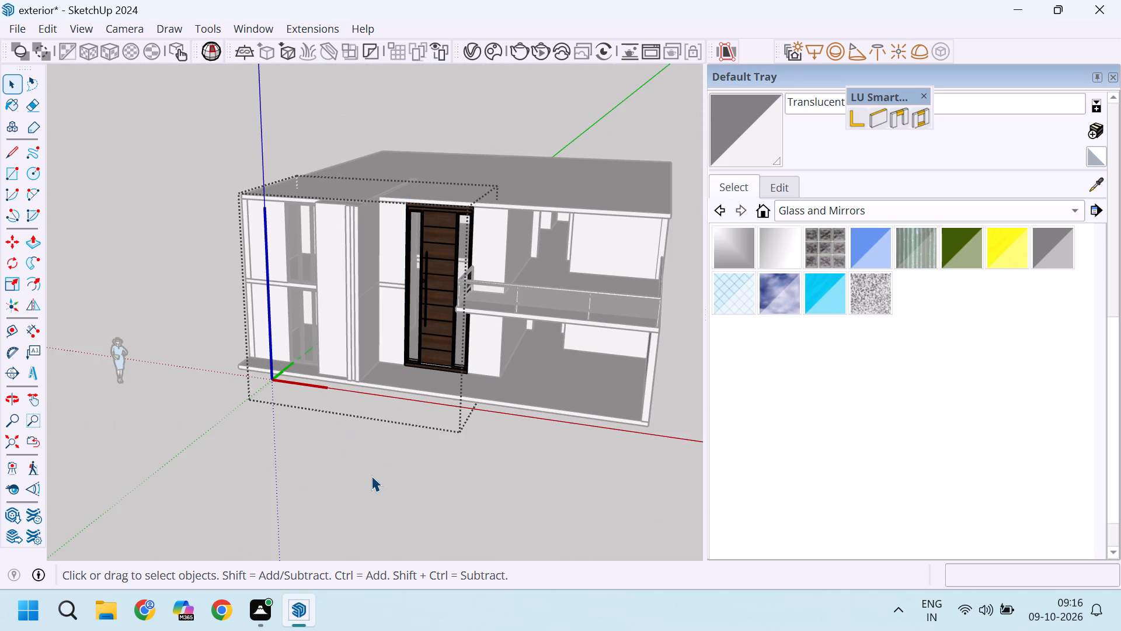
{"action": "left_click", "coordinate": [371, 476]}
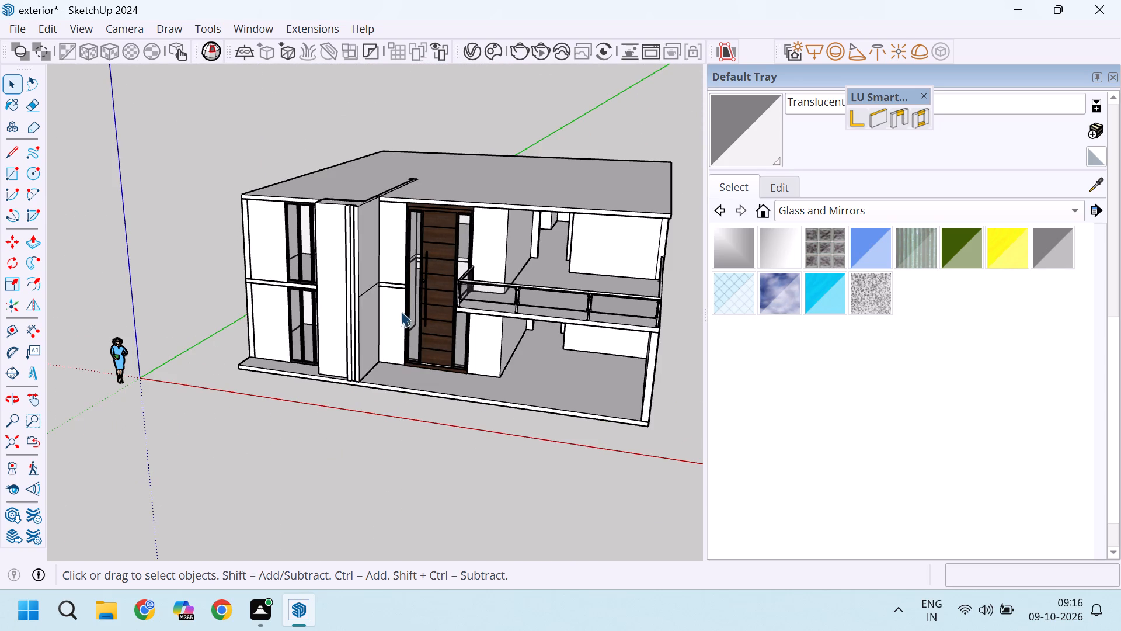
Examine where the top of the projecting grooved wall meets the roof slab beside the entrance door.
{"action": "middle_click_drag", "start_coordinate": [432, 299], "coordinate": [333, 297]}
{"action": "scroll", "coordinate": [337, 298], "scroll_direction": "up", "scroll_amount": 1}
{"action": "scroll", "coordinate": [373, 304], "scroll_direction": "down", "scroll_amount": 4}
{"action": "middle_click_drag", "start_coordinate": [353, 325], "coordinate": [436, 351]}
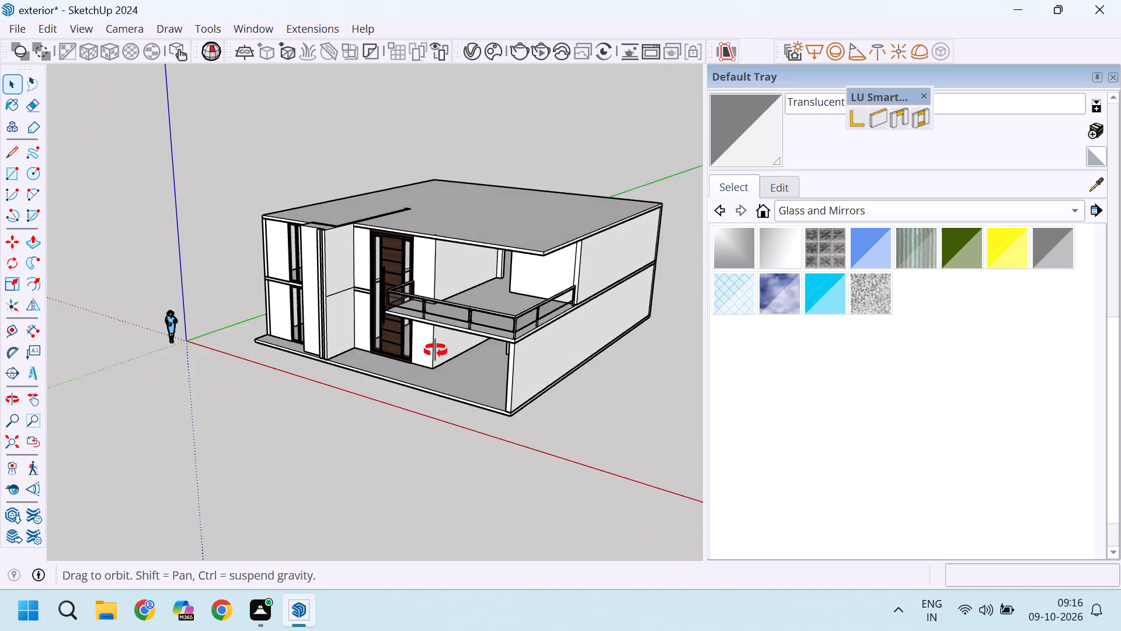
{"action": "middle_click_drag", "start_coordinate": [436, 351], "coordinate": [498, 345]}
{"action": "scroll", "coordinate": [366, 243], "scroll_direction": "up", "scroll_amount": 11}
{"action": "scroll", "coordinate": [259, 324], "scroll_direction": "up", "scroll_amount": 4}
{"action": "scroll", "coordinate": [342, 316], "scroll_direction": "up", "scroll_amount": 5}
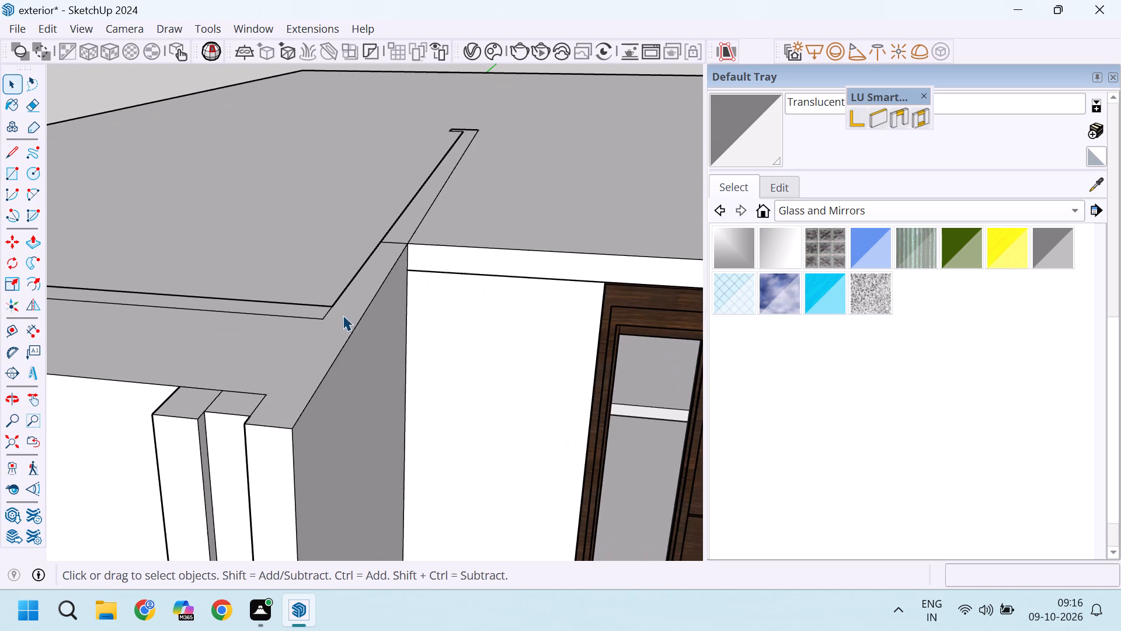
{"action": "scroll", "coordinate": [370, 294], "scroll_direction": "down", "scroll_amount": 5}
{"action": "scroll", "coordinate": [427, 250], "scroll_direction": "down", "scroll_amount": 5}
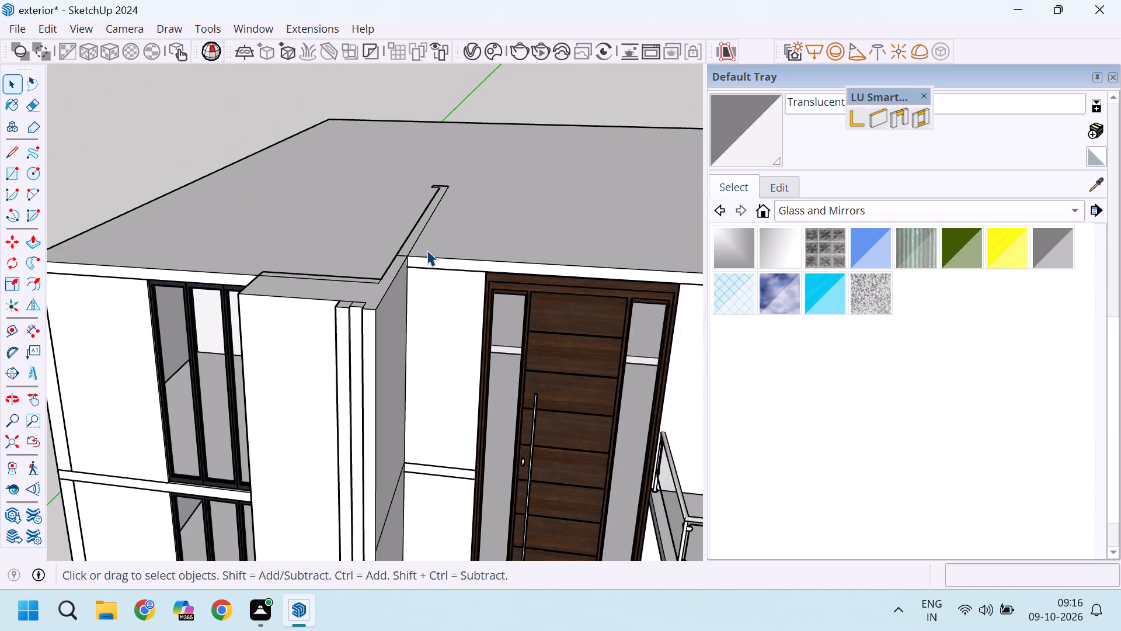
{"action": "scroll", "coordinate": [427, 250], "scroll_direction": "down", "scroll_amount": 14}
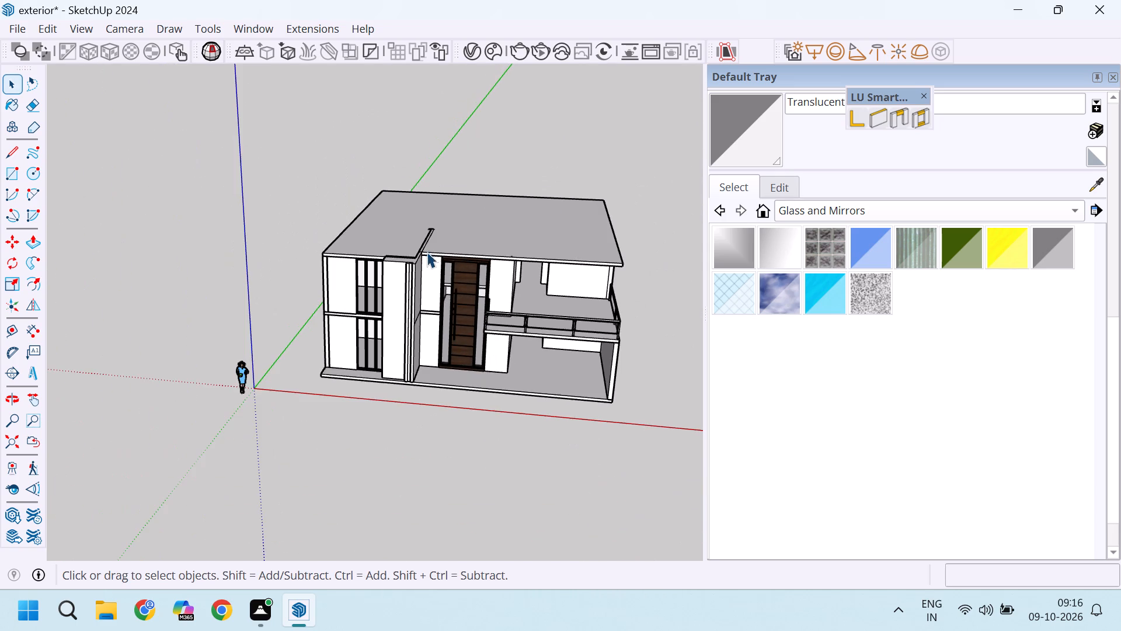
{"action": "scroll", "coordinate": [575, 310], "scroll_direction": "down", "scroll_amount": 11}
Review the balcony, its railing and the roof overhang from the house's open corner.
{"action": "scroll", "coordinate": [594, 300], "scroll_direction": "up", "scroll_amount": 5}
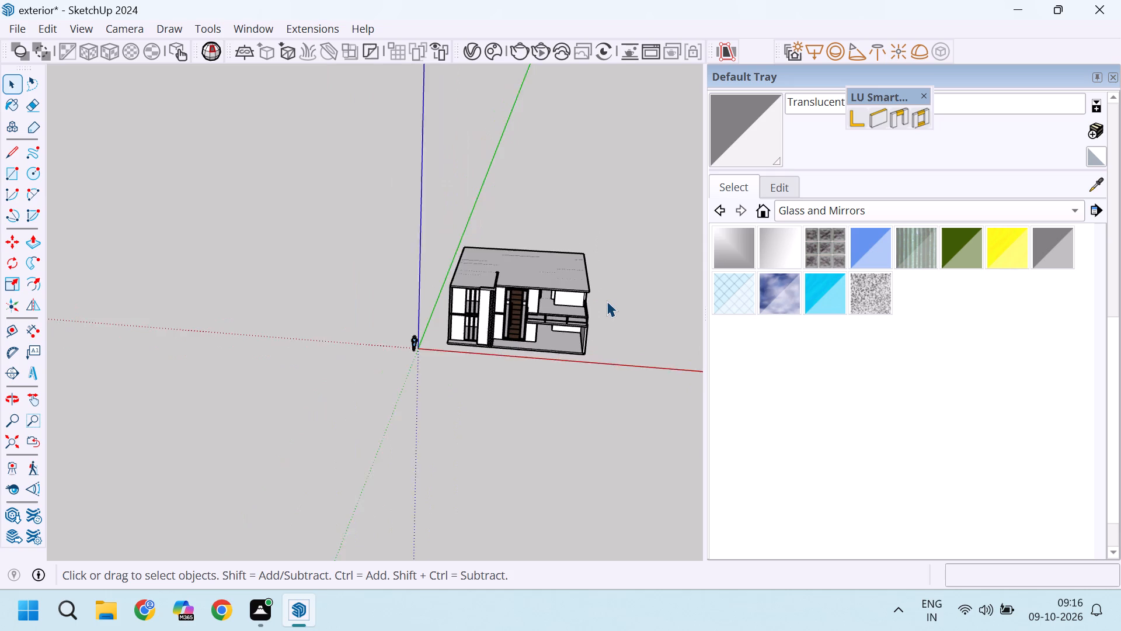
{"action": "scroll", "coordinate": [614, 319], "scroll_direction": "up", "scroll_amount": 1}
{"action": "middle_click_drag", "start_coordinate": [608, 319], "coordinate": [532, 303]}
{"action": "scroll", "coordinate": [555, 318], "scroll_direction": "up", "scroll_amount": 15}
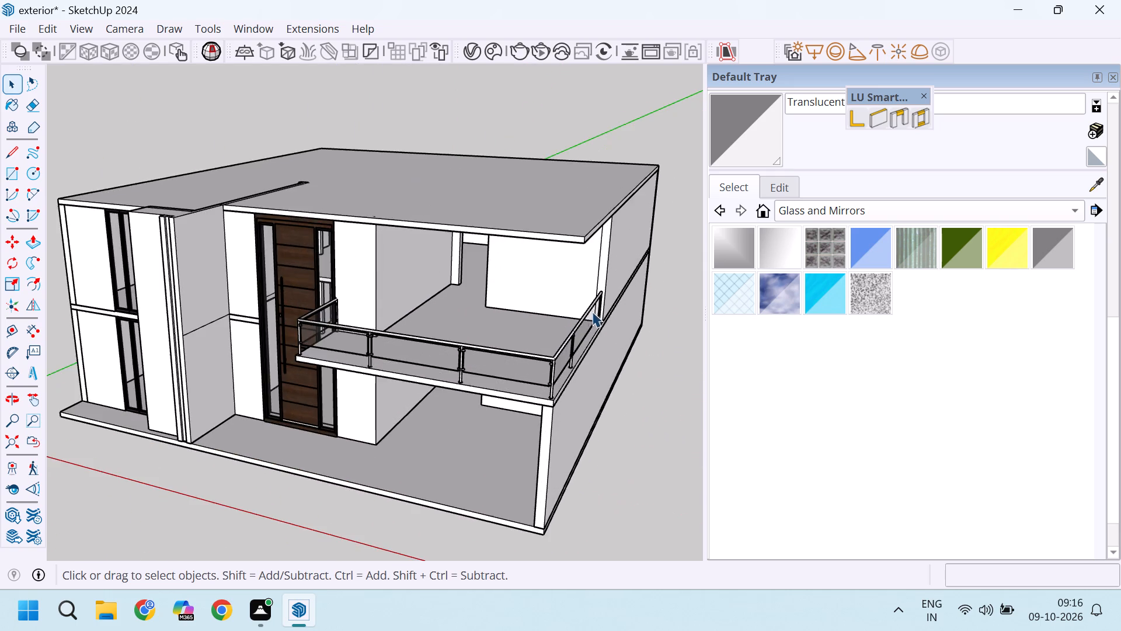
{"action": "scroll", "coordinate": [590, 303], "scroll_direction": "up", "scroll_amount": 2}
{"action": "scroll", "coordinate": [590, 301], "scroll_direction": "down", "scroll_amount": 4}
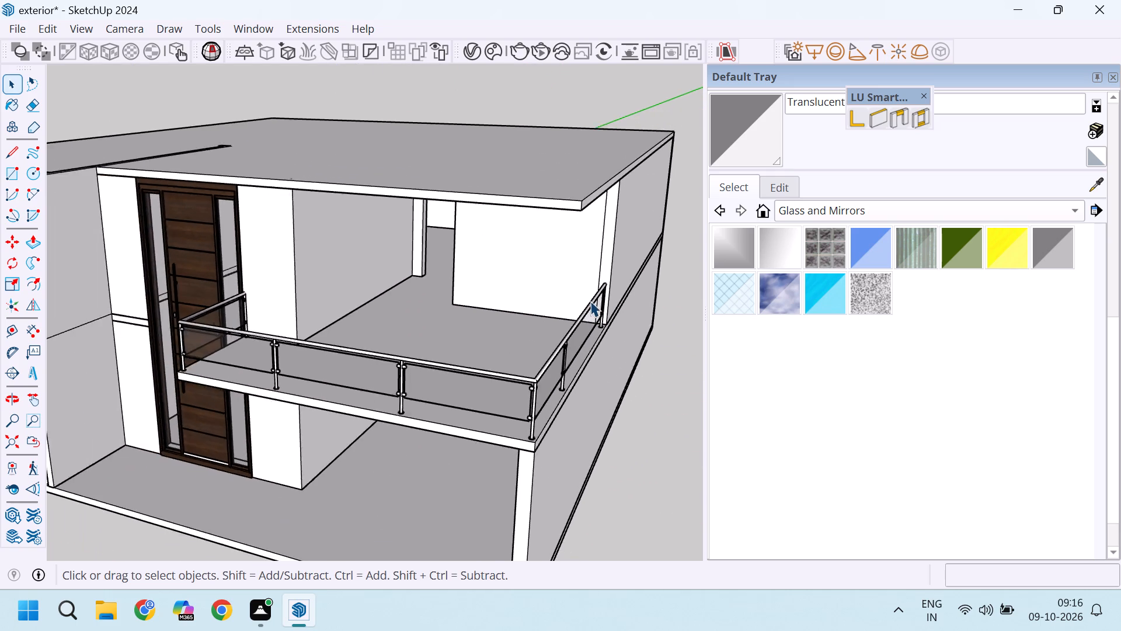
{"action": "scroll", "coordinate": [590, 301], "scroll_direction": "down", "scroll_amount": 5}
{"action": "scroll", "coordinate": [514, 290], "scroll_direction": "down", "scroll_amount": 7}
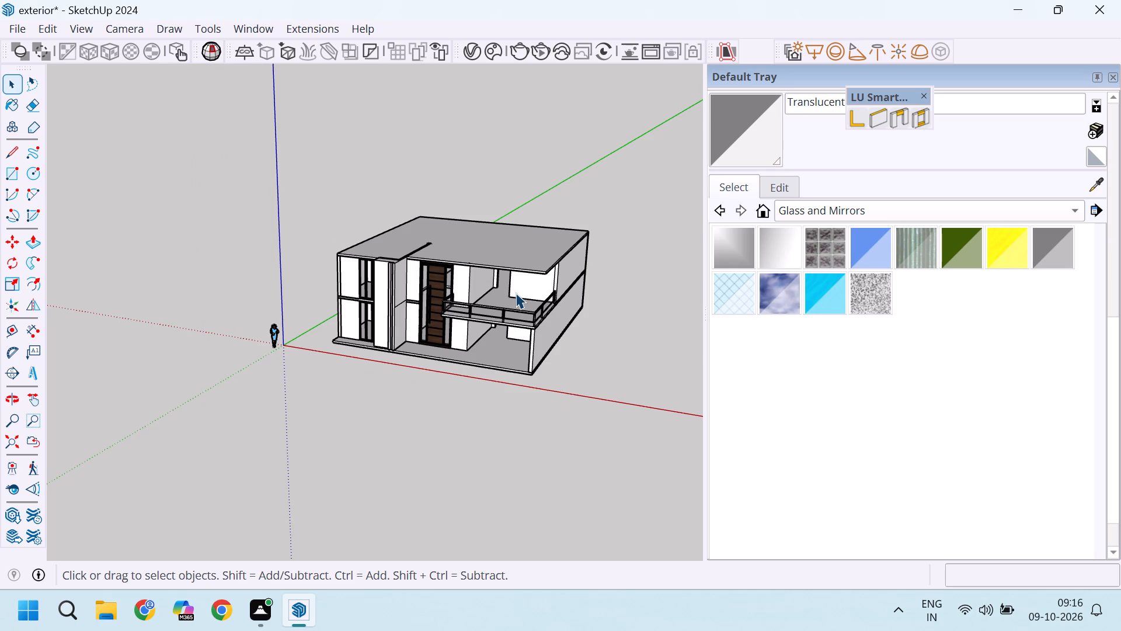
{"action": "scroll", "coordinate": [404, 301], "scroll_direction": "down", "scroll_amount": 4}
Inspect the front facade's outer corner beside the windows, including the side wall, floor band and roof edge.
{"action": "middle_click_drag", "start_coordinate": [353, 348], "coordinate": [419, 318]}
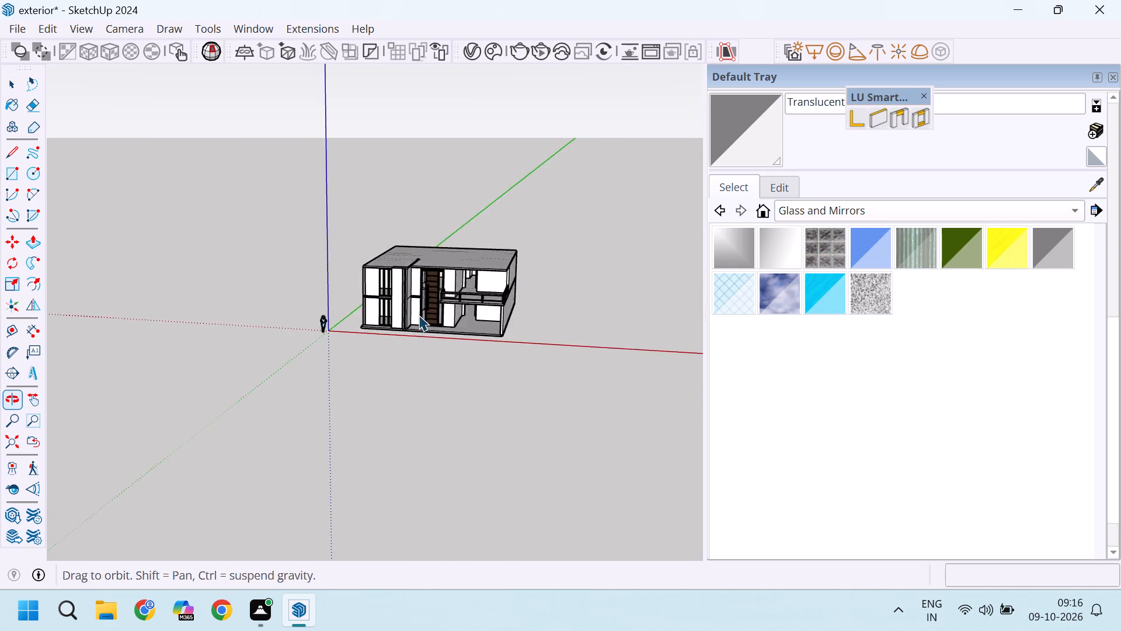
{"action": "scroll", "coordinate": [401, 306], "scroll_direction": "up", "scroll_amount": 16}
{"action": "middle_click_drag", "start_coordinate": [388, 309], "coordinate": [460, 332]}
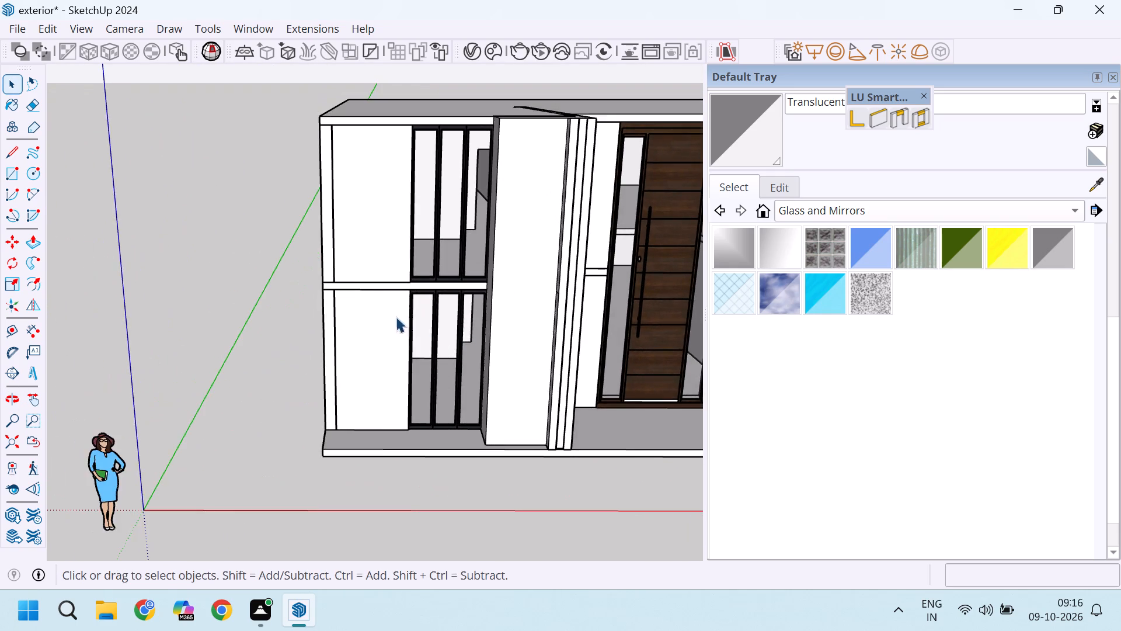
{"action": "scroll", "coordinate": [371, 292], "scroll_direction": "up", "scroll_amount": 3}
{"action": "scroll", "coordinate": [385, 287], "scroll_direction": "down", "scroll_amount": 5}
{"action": "middle_click_drag", "start_coordinate": [371, 325], "coordinate": [413, 335]}
{"action": "scroll", "coordinate": [388, 303], "scroll_direction": "up", "scroll_amount": 4}
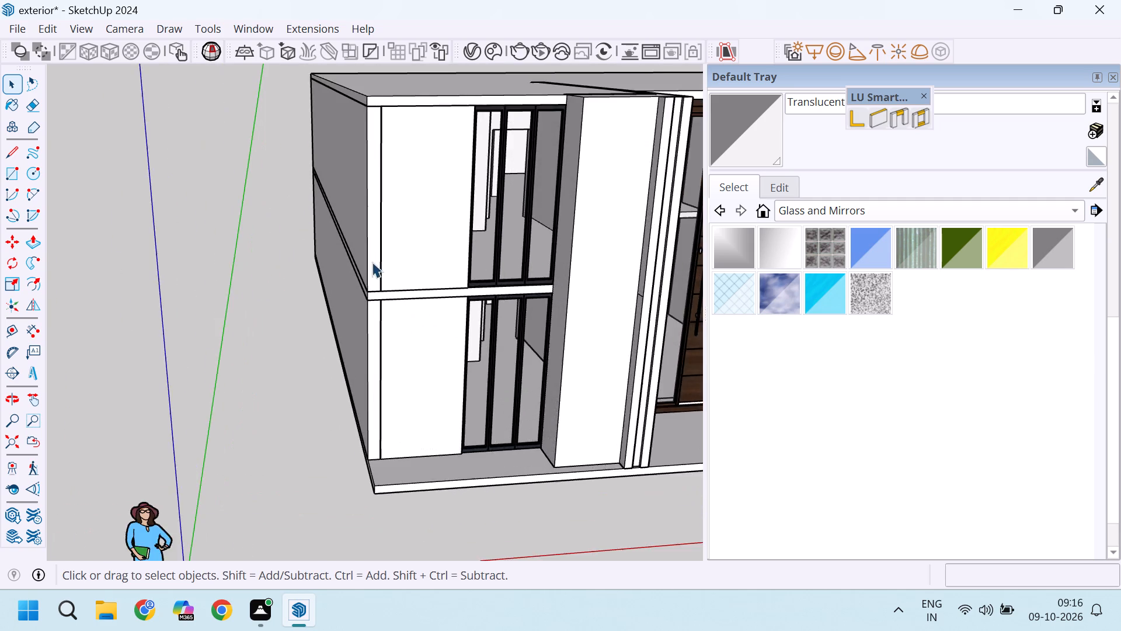
{"action": "scroll", "coordinate": [372, 262], "scroll_direction": "up", "scroll_amount": 3}
{"action": "scroll", "coordinate": [370, 260], "scroll_direction": "down", "scroll_amount": 10}
{"action": "middle_click_drag", "start_coordinate": [352, 279], "coordinate": [388, 298]}
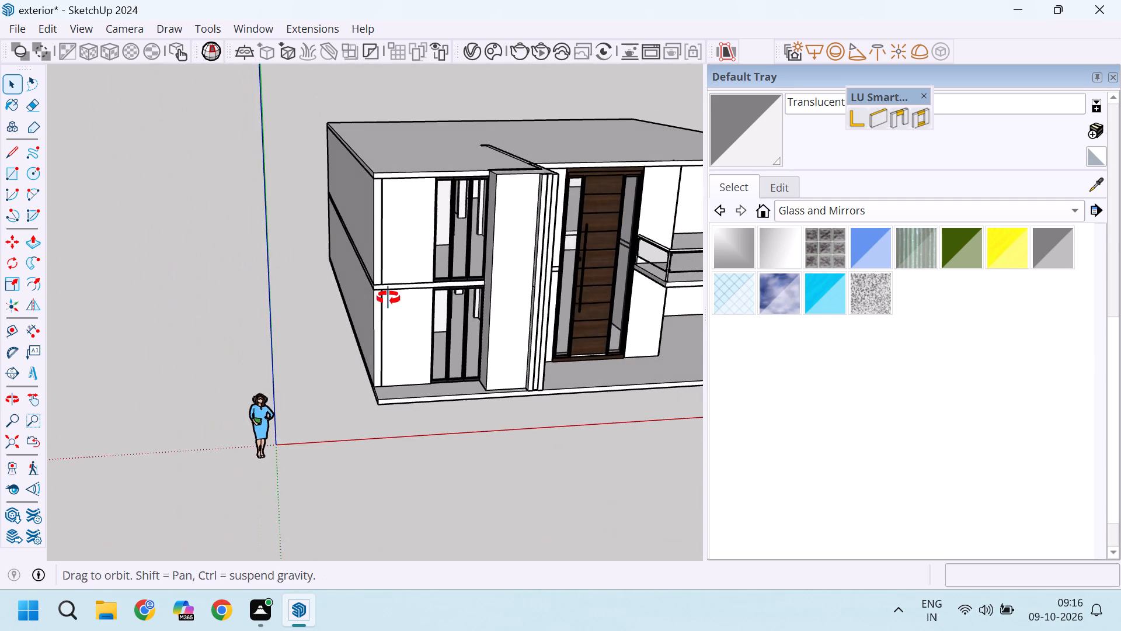
{"action": "middle_click_drag", "start_coordinate": [388, 298], "coordinate": [393, 301]}
{"action": "scroll", "coordinate": [414, 244], "scroll_direction": "up", "scroll_amount": 19}
{"action": "scroll", "coordinate": [401, 240], "scroll_direction": "down", "scroll_amount": 11}
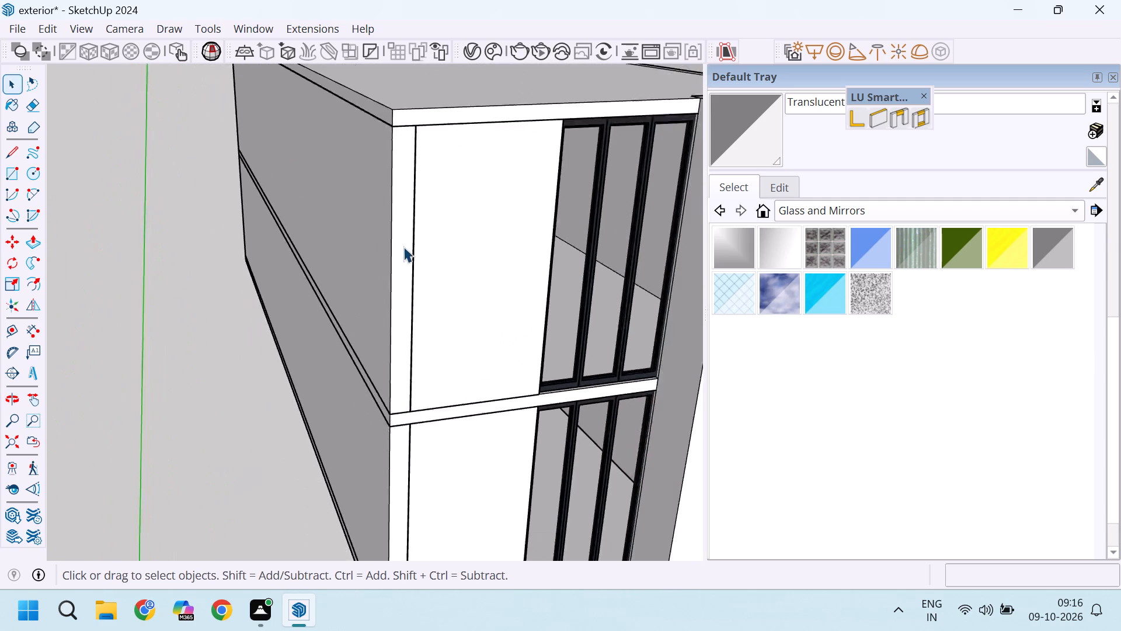
{"action": "scroll", "coordinate": [403, 247], "scroll_direction": "down", "scroll_amount": 8}
{"action": "scroll", "coordinate": [408, 285], "scroll_direction": "up", "scroll_amount": 6}
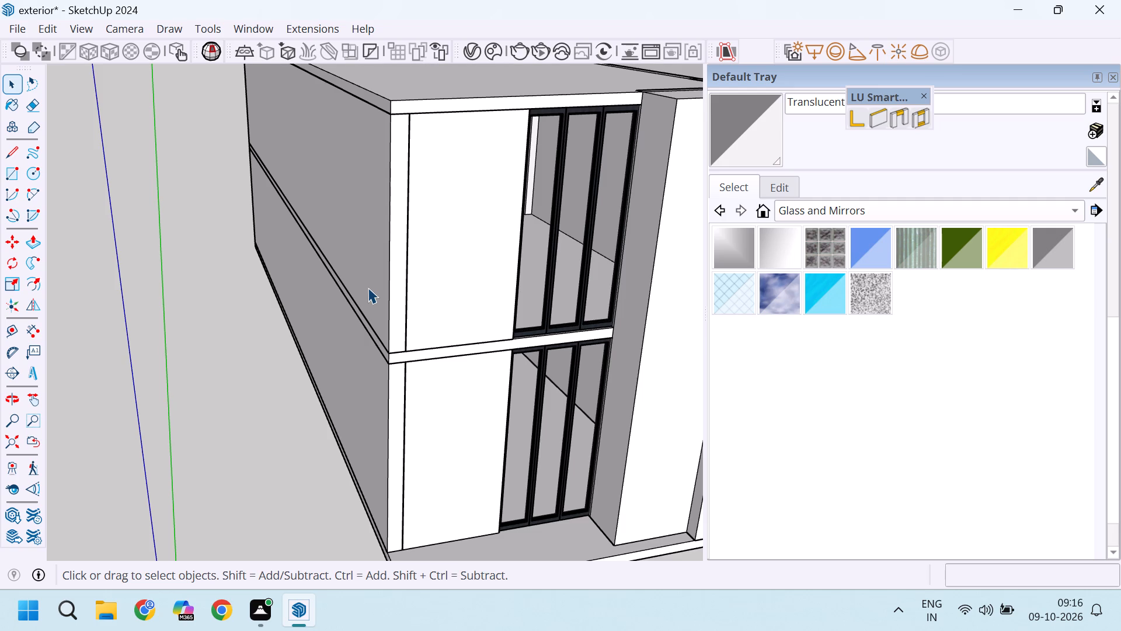
{"action": "scroll", "coordinate": [368, 288], "scroll_direction": "down", "scroll_amount": 5}
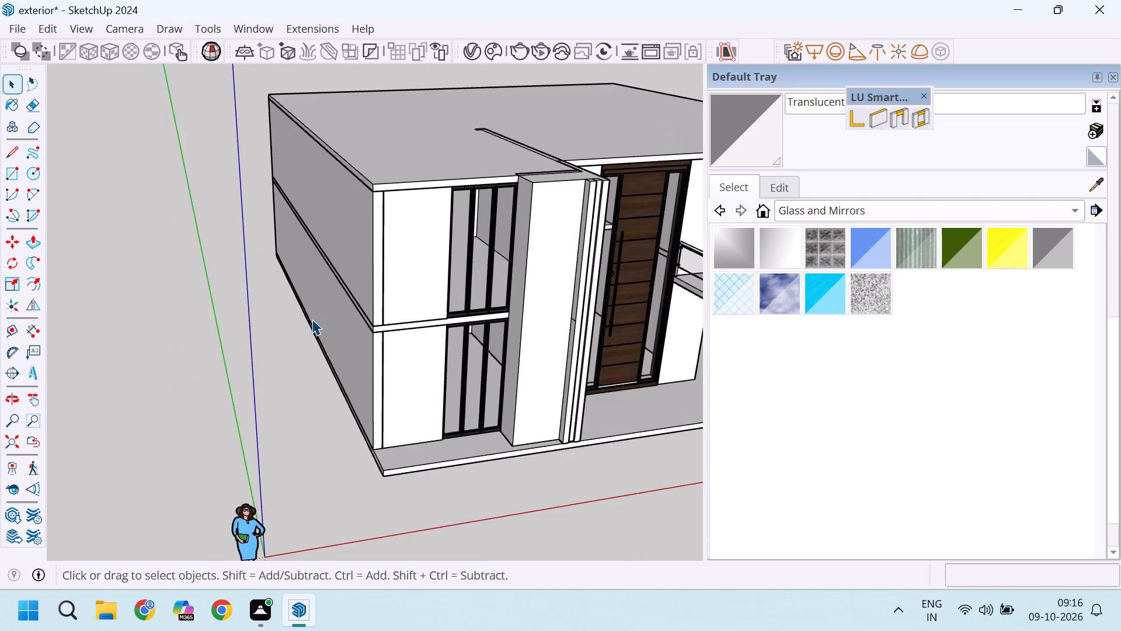
{"action": "scroll", "coordinate": [312, 319], "scroll_direction": "down", "scroll_amount": 8}
{"action": "scroll", "coordinate": [527, 317], "scroll_direction": "down", "scroll_amount": 2}
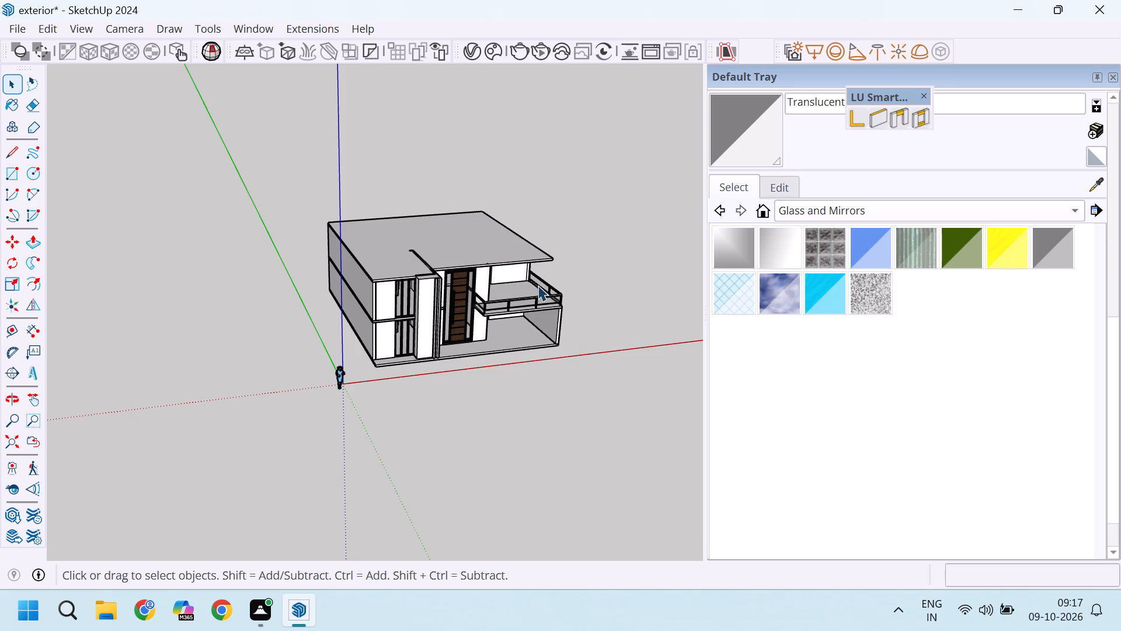
Examine the grooved wall's top and the outline cut into the roof slab from both sides.
{"action": "middle_click_drag", "start_coordinate": [530, 286], "coordinate": [406, 269]}
{"action": "scroll", "coordinate": [412, 273], "scroll_direction": "up", "scroll_amount": 4}
{"action": "scroll", "coordinate": [364, 254], "scroll_direction": "up", "scroll_amount": 5}
{"action": "scroll", "coordinate": [381, 338], "scroll_direction": "up", "scroll_amount": 3}
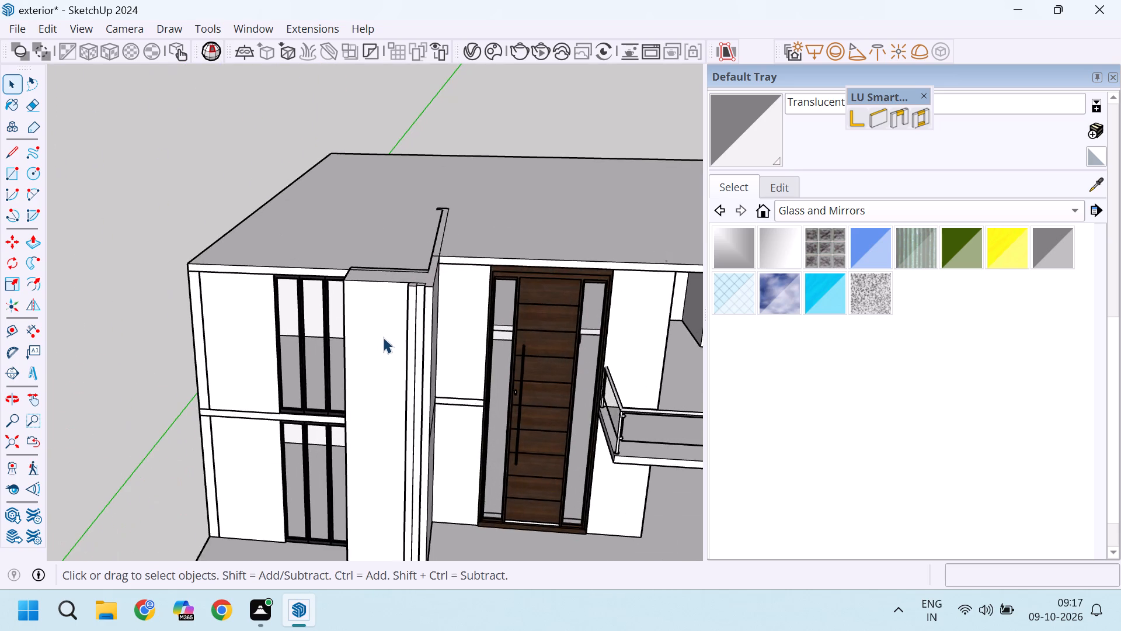
{"action": "scroll", "coordinate": [380, 265], "scroll_direction": "down", "scroll_amount": 4}
{"action": "scroll", "coordinate": [385, 288], "scroll_direction": "up", "scroll_amount": 4}
{"action": "middle_click_drag", "start_coordinate": [425, 305], "coordinate": [500, 297]}
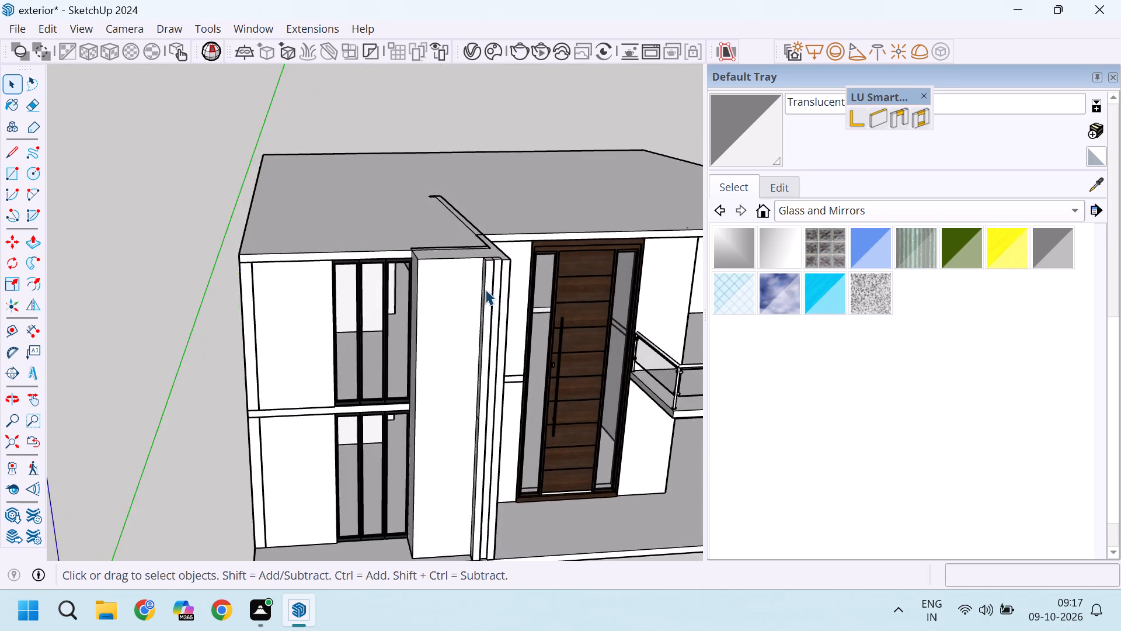
{"action": "scroll", "coordinate": [438, 267], "scroll_direction": "up", "scroll_amount": 9}
{"action": "scroll", "coordinate": [437, 254], "scroll_direction": "down", "scroll_amount": 4}
{"action": "scroll", "coordinate": [394, 254], "scroll_direction": "up", "scroll_amount": 2}
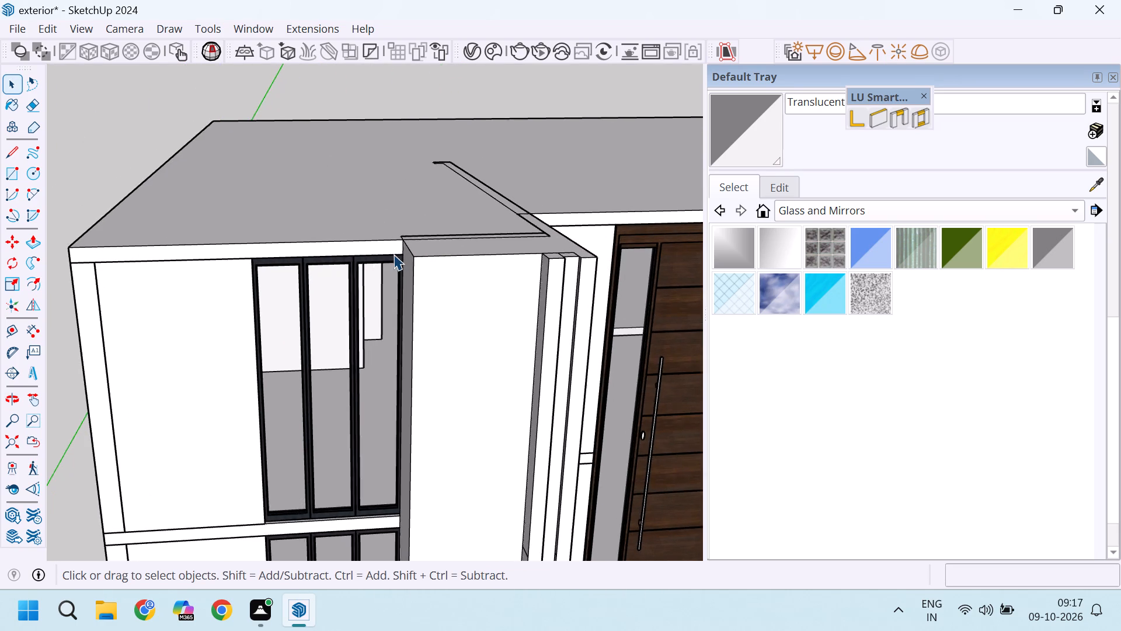
{"action": "scroll", "coordinate": [451, 256], "scroll_direction": "down", "scroll_amount": 4}
{"action": "scroll", "coordinate": [500, 258], "scroll_direction": "down", "scroll_amount": 3}
{"action": "scroll", "coordinate": [537, 266], "scroll_direction": "up", "scroll_amount": 4}
{"action": "scroll", "coordinate": [478, 264], "scroll_direction": "up", "scroll_amount": 4}
{"action": "scroll", "coordinate": [512, 259], "scroll_direction": "down", "scroll_amount": 4}
{"action": "middle_click_drag", "start_coordinate": [568, 255], "coordinate": [372, 328]}
{"action": "scroll", "coordinate": [299, 380], "scroll_direction": "up", "scroll_amount": 4}
{"action": "scroll", "coordinate": [359, 347], "scroll_direction": "up", "scroll_amount": 2}
{"action": "scroll", "coordinate": [336, 340], "scroll_direction": "down", "scroll_amount": 4}
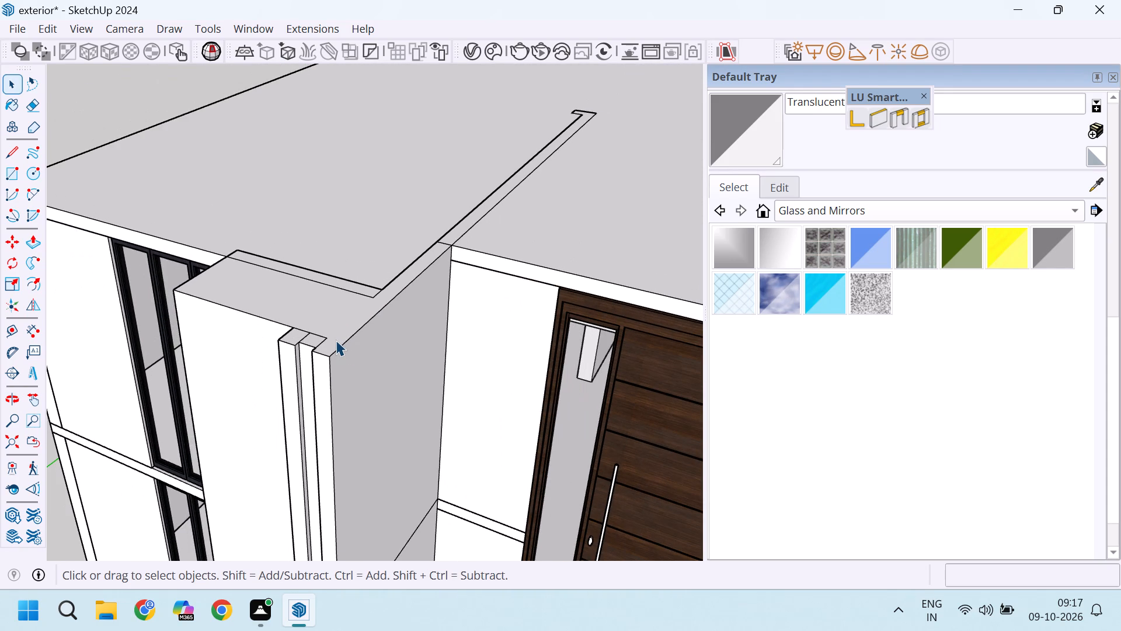
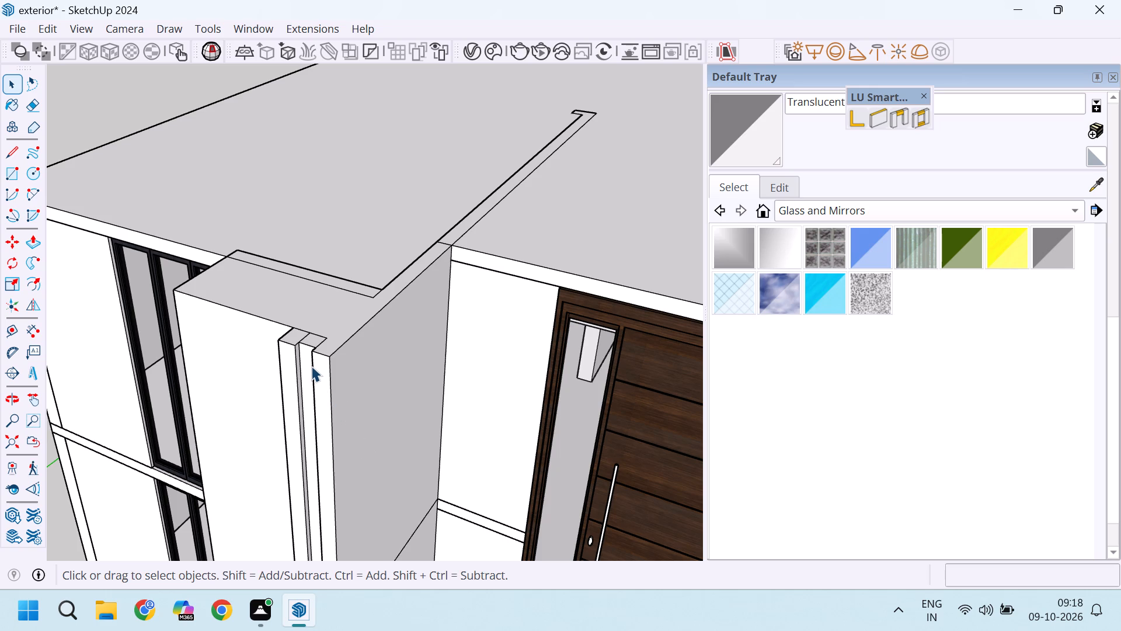
Open the roof slab group for editing at its front edge above the wall beside the balcony.
{"action": "scroll", "coordinate": [378, 320], "scroll_direction": "down", "scroll_amount": 4}
{"action": "scroll", "coordinate": [350, 343], "scroll_direction": "up", "scroll_amount": 4}
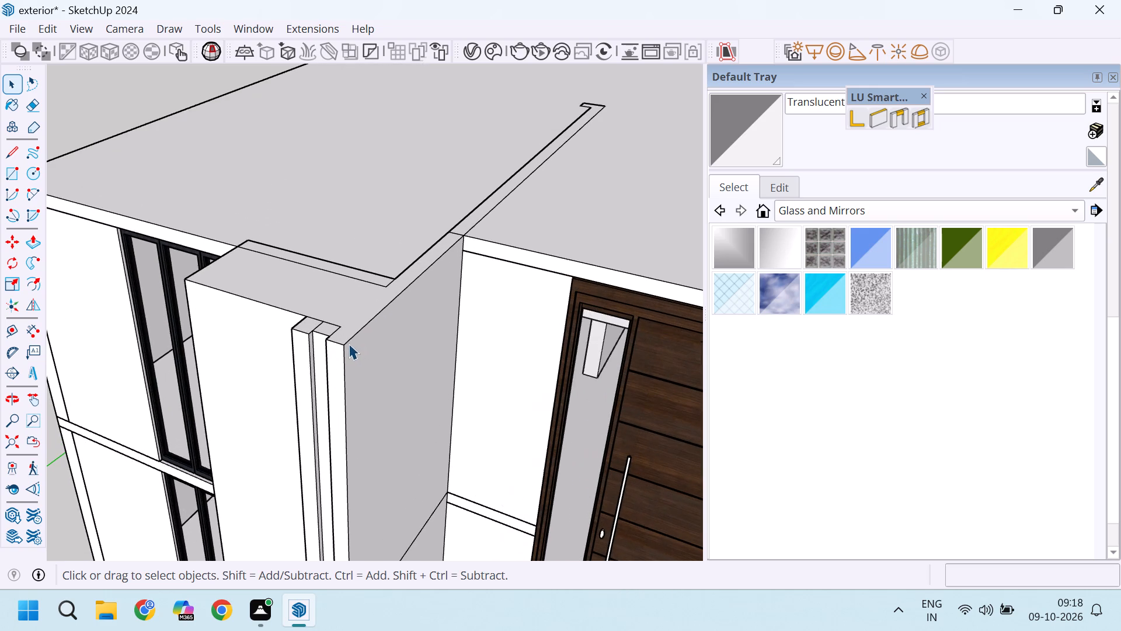
{"action": "scroll", "coordinate": [349, 344], "scroll_direction": "down", "scroll_amount": 4}
{"action": "scroll", "coordinate": [349, 285], "scroll_direction": "down", "scroll_amount": 2}
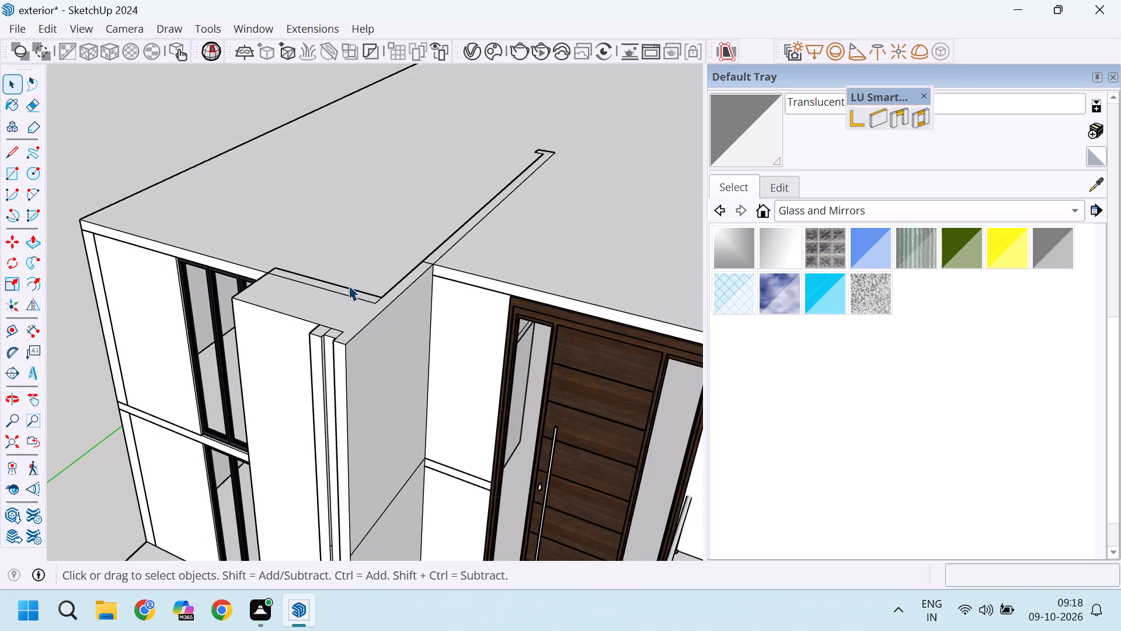
{"action": "scroll", "coordinate": [349, 285], "scroll_direction": "down", "scroll_amount": 3}
{"action": "scroll", "coordinate": [411, 282], "scroll_direction": "up", "scroll_amount": 3}
{"action": "scroll", "coordinate": [380, 256], "scroll_direction": "down", "scroll_amount": 9}
{"action": "scroll", "coordinate": [384, 256], "scroll_direction": "up", "scroll_amount": 2}
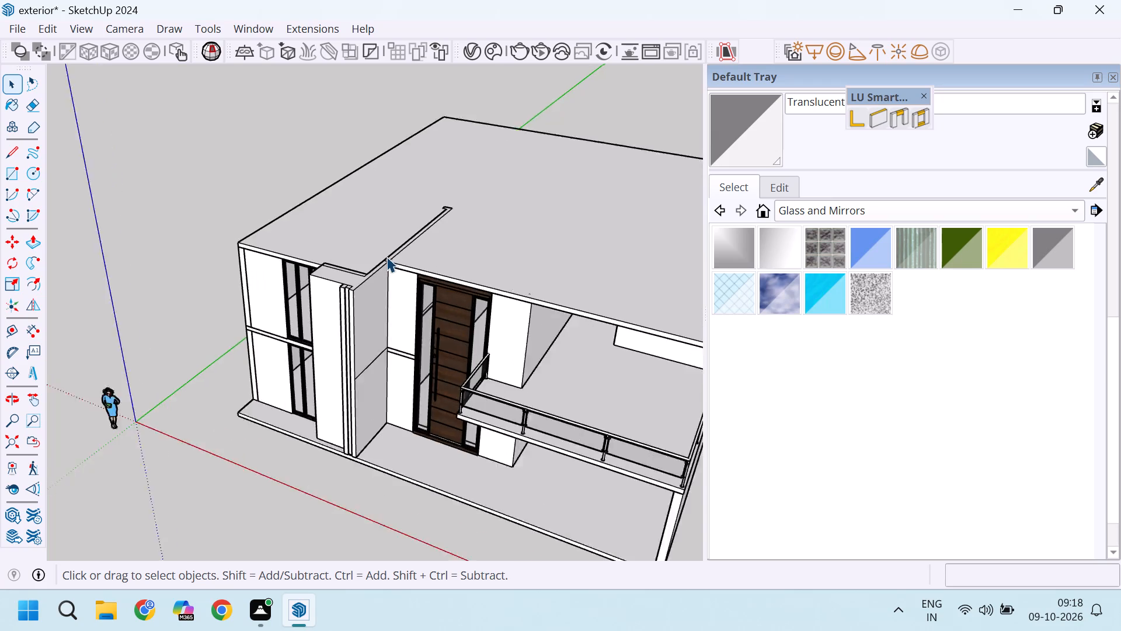
{"action": "scroll", "coordinate": [387, 256], "scroll_direction": "up", "scroll_amount": 2}
{"action": "scroll", "coordinate": [369, 270], "scroll_direction": "down", "scroll_amount": 5}
{"action": "left_click", "coordinate": [516, 281]}
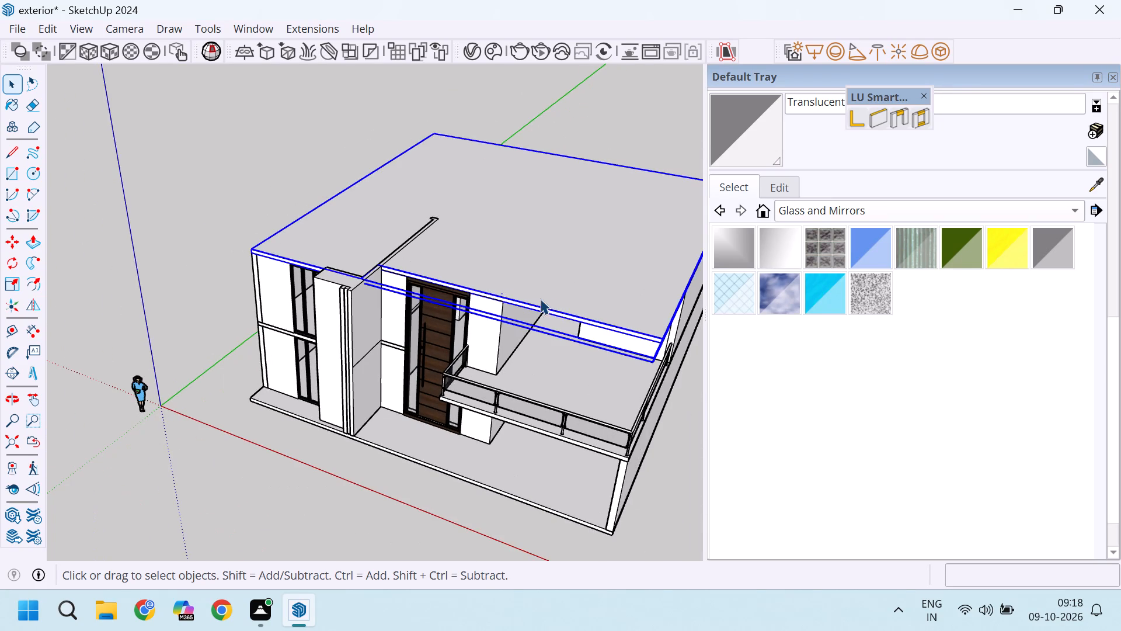
{"action": "scroll", "coordinate": [559, 306], "scroll_direction": "down", "scroll_amount": 4}
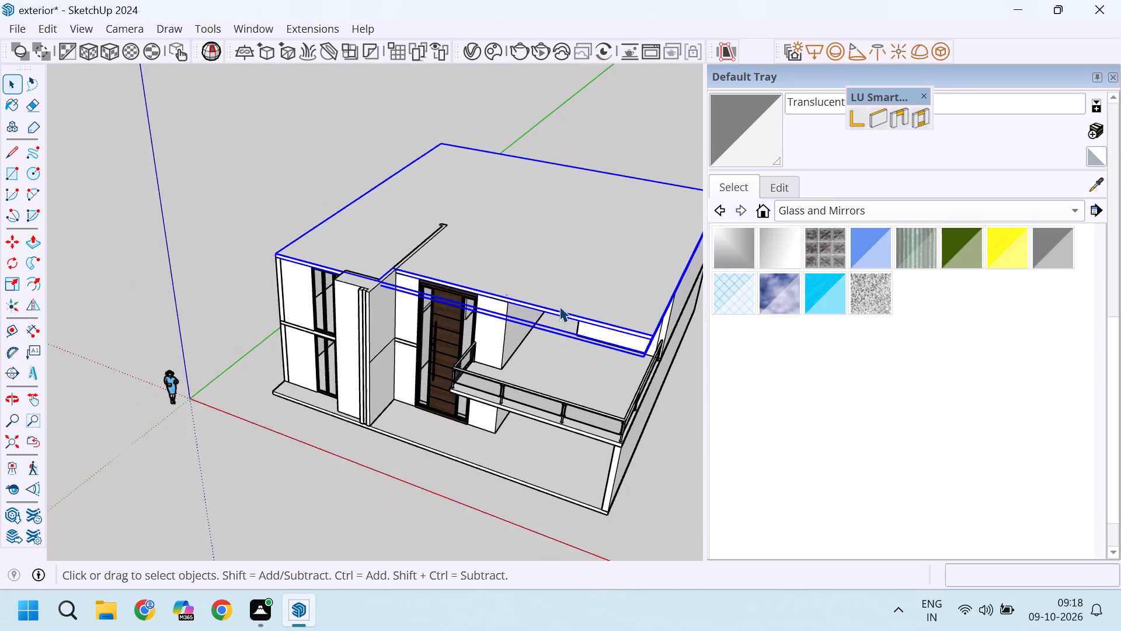
{"action": "scroll", "coordinate": [540, 308], "scroll_direction": "up", "scroll_amount": 4}
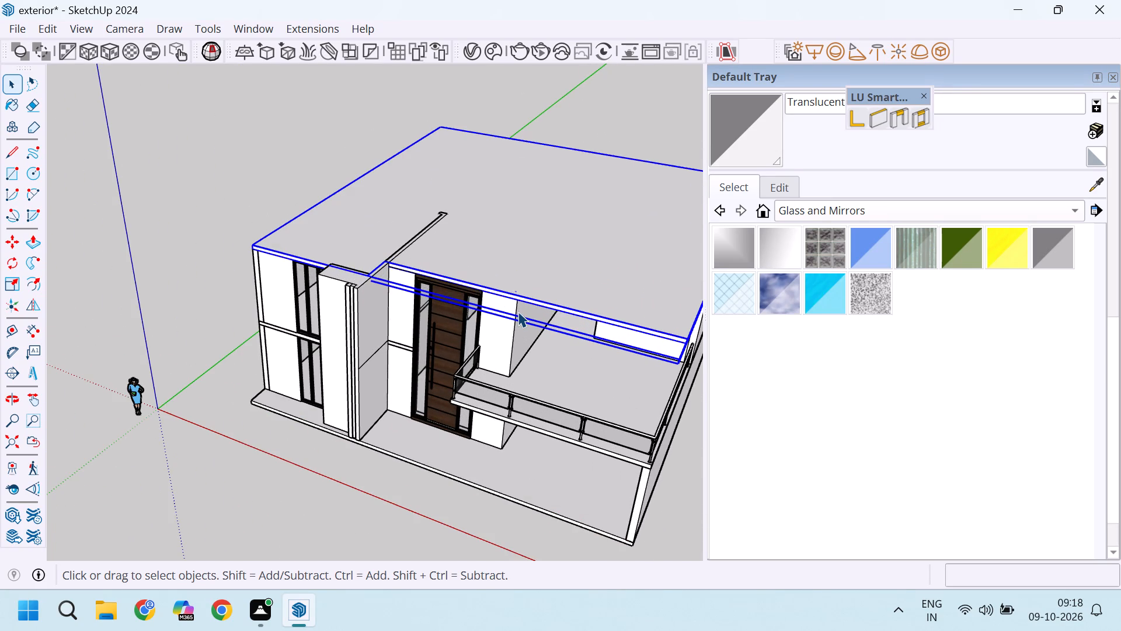
{"action": "scroll", "coordinate": [532, 303], "scroll_direction": "up", "scroll_amount": 2}
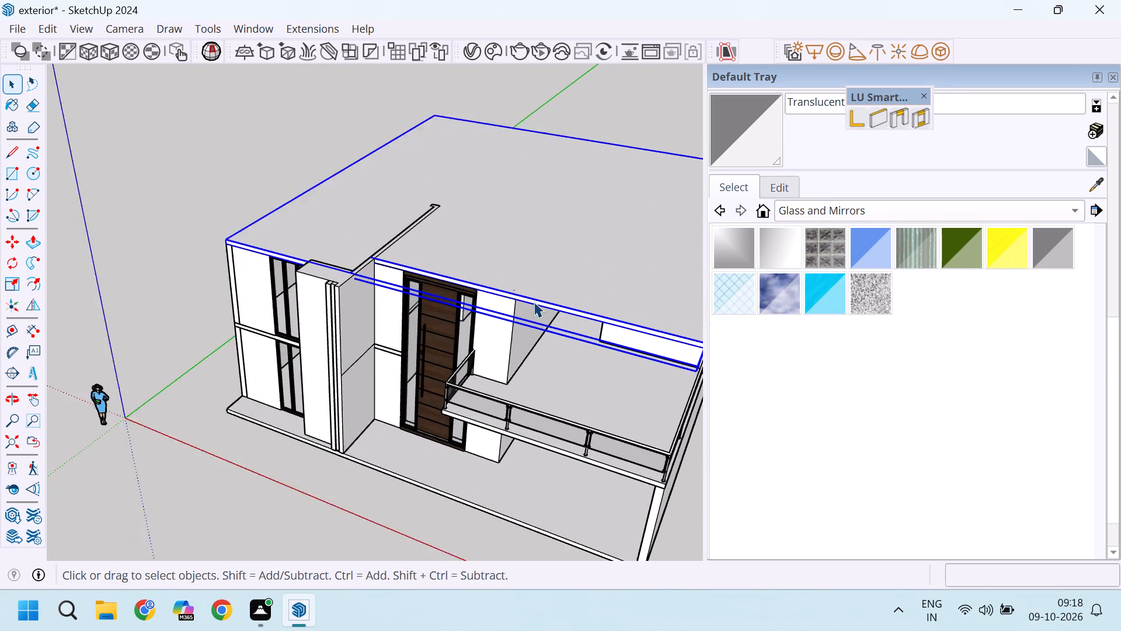
{"action": "scroll", "coordinate": [534, 301], "scroll_direction": "up", "scroll_amount": 3}
{"action": "middle_click_drag", "start_coordinate": [511, 294], "coordinate": [568, 217]}
{"action": "scroll", "coordinate": [571, 210], "scroll_direction": "up", "scroll_amount": 4}
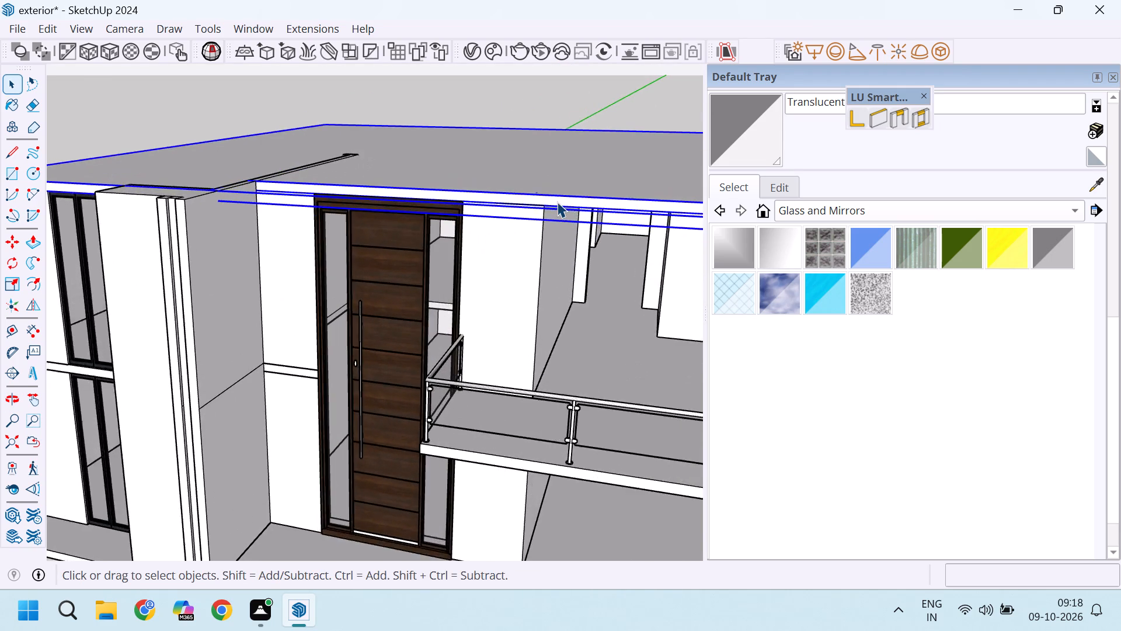
{"action": "scroll", "coordinate": [557, 202], "scroll_direction": "up", "scroll_amount": 2}
{"action": "middle_click_drag", "start_coordinate": [537, 213], "coordinate": [519, 198]}
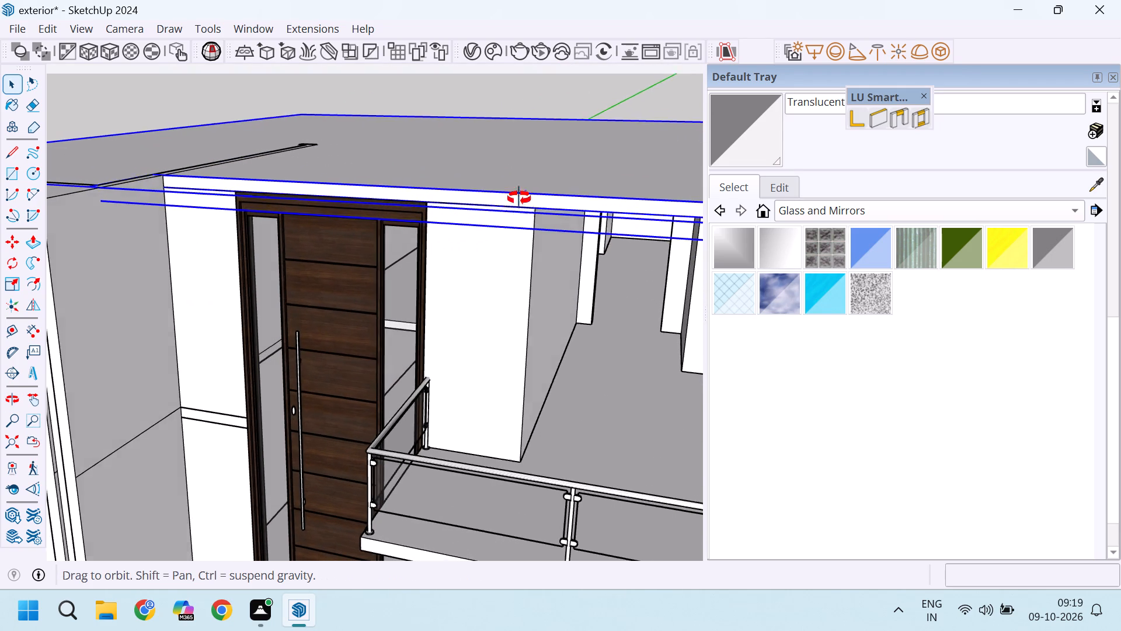
{"action": "middle_click_drag", "start_coordinate": [519, 198], "coordinate": [551, 207]}
{"action": "scroll", "coordinate": [556, 190], "scroll_direction": "up", "scroll_amount": 3}
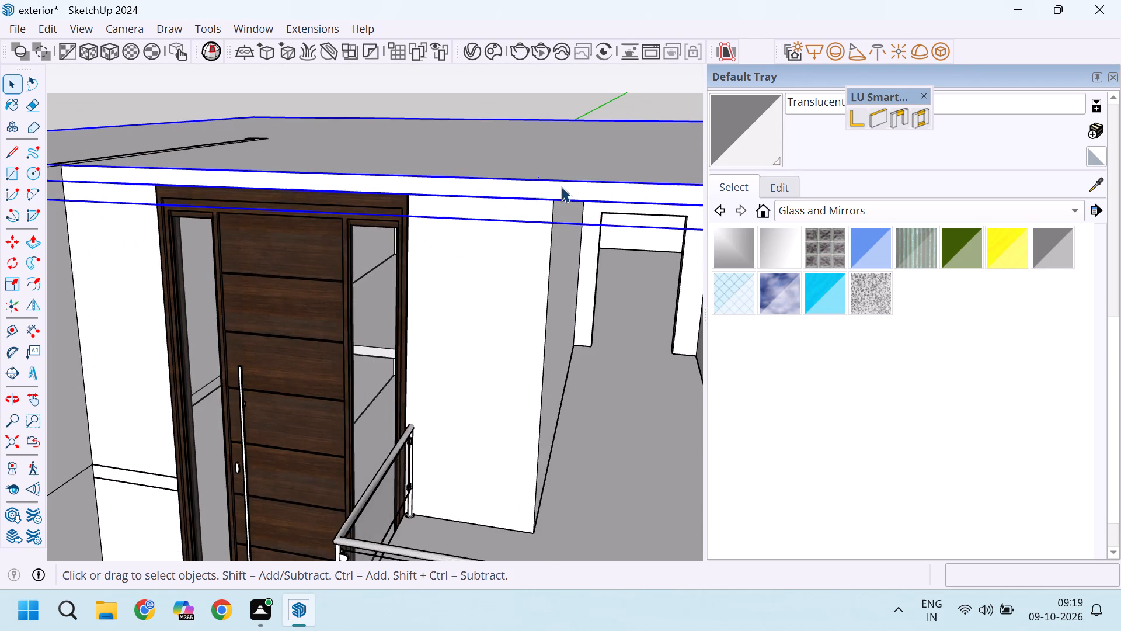
{"action": "double_click", "coordinate": [561, 186]}
Split the slab's front face with a vertical line from bottom to top edge, 6" past the wall corner beside the balcony.
{"action": "scroll", "coordinate": [561, 191], "scroll_direction": "down", "scroll_amount": 4}
{"action": "scroll", "coordinate": [561, 192], "scroll_direction": "up", "scroll_amount": 3}
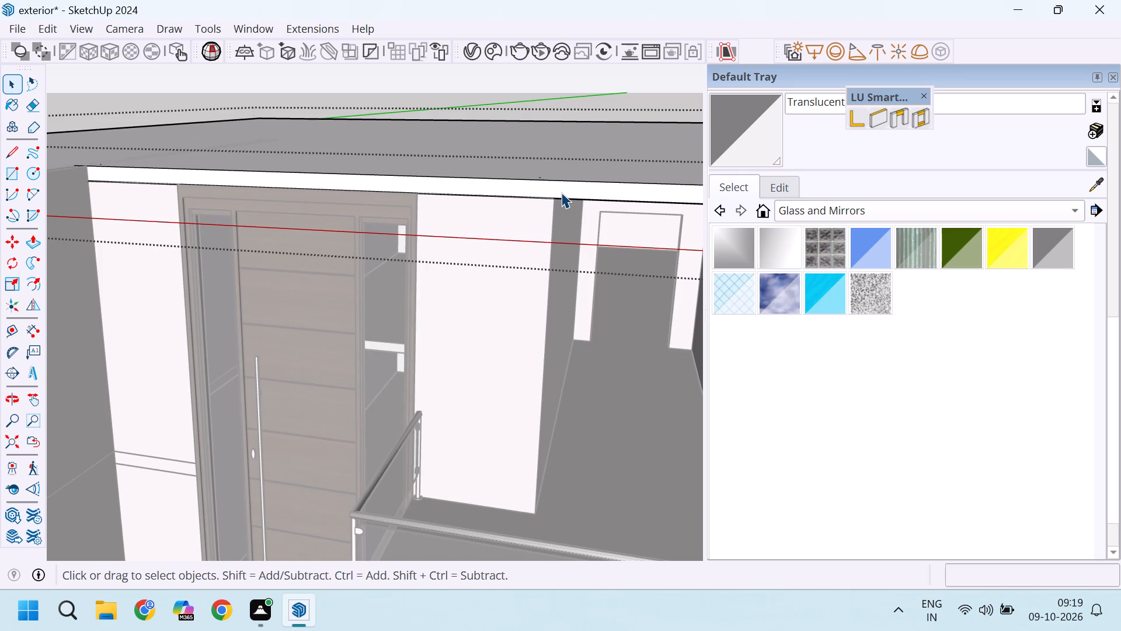
{"action": "scroll", "coordinate": [561, 192], "scroll_direction": "down", "scroll_amount": 5}
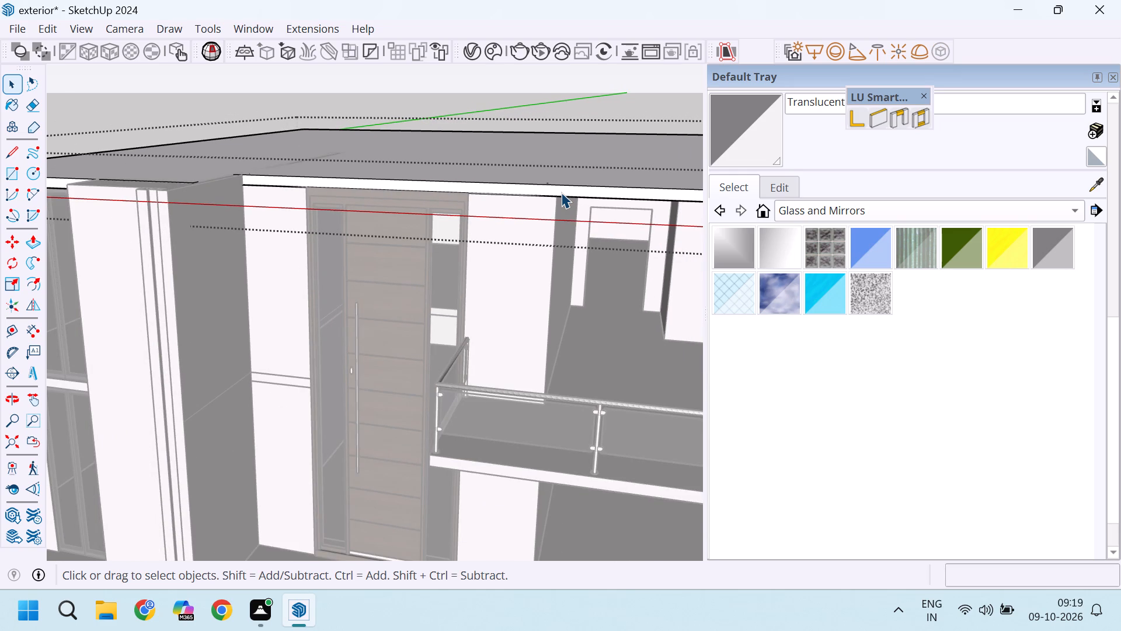
{"action": "scroll", "coordinate": [561, 192], "scroll_direction": "up", "scroll_amount": 3}
{"action": "key", "text": "l"}
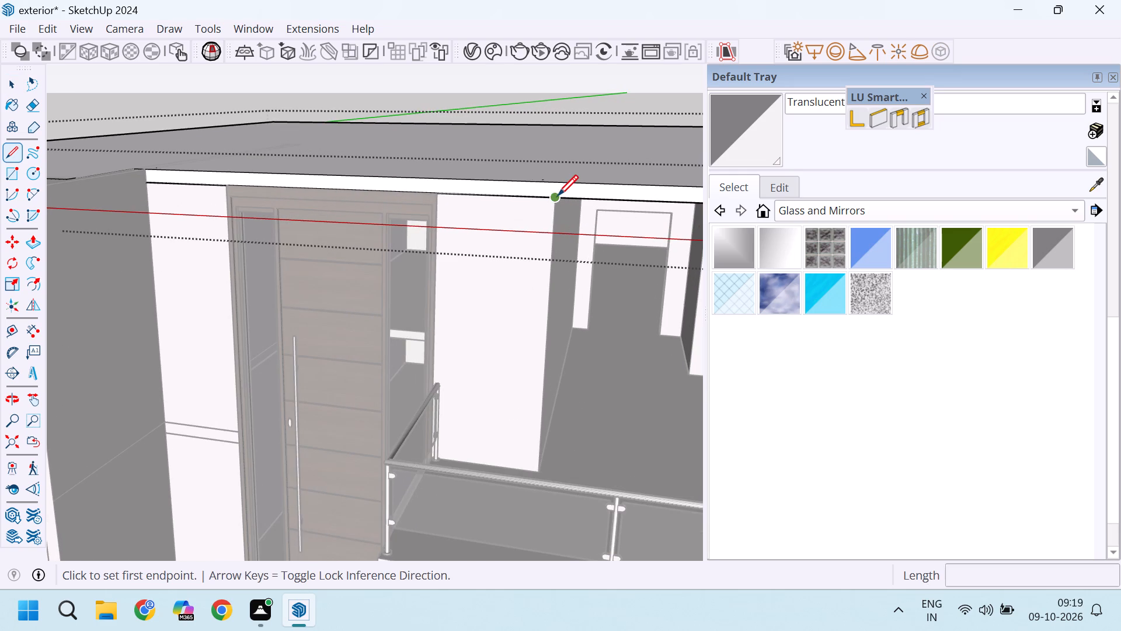
{"action": "left_click", "coordinate": [557, 196]}
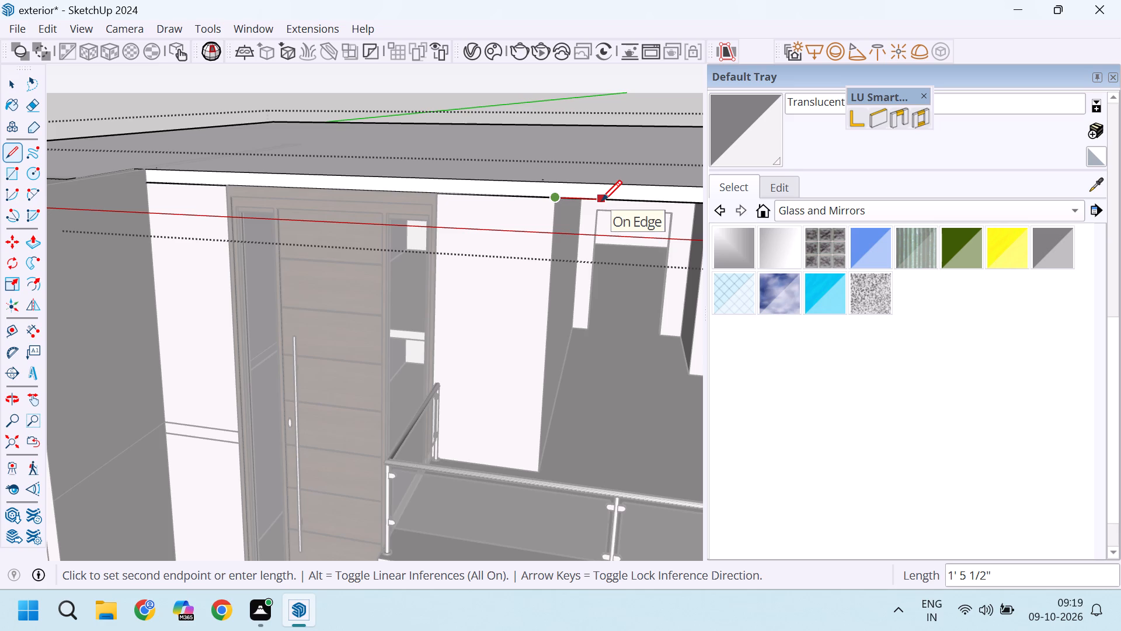
{"action": "key", "text": "6"}
{"action": "key", "text": "Return"}
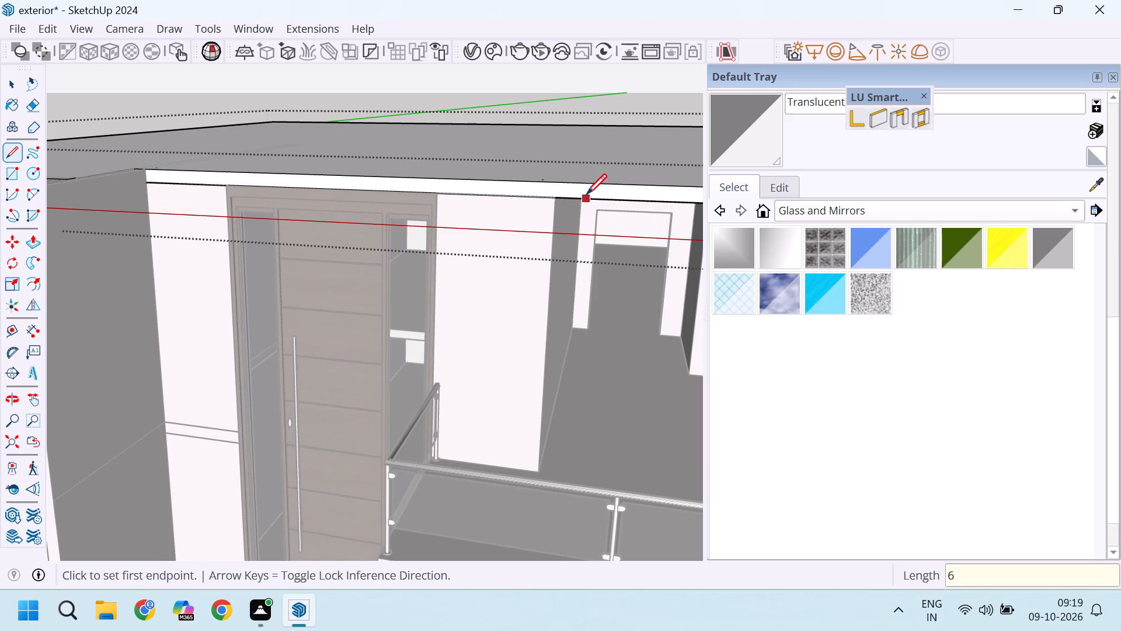
{"action": "scroll", "coordinate": [584, 195], "scroll_direction": "up", "scroll_amount": 6}
{"action": "left_click", "coordinate": [566, 200]}
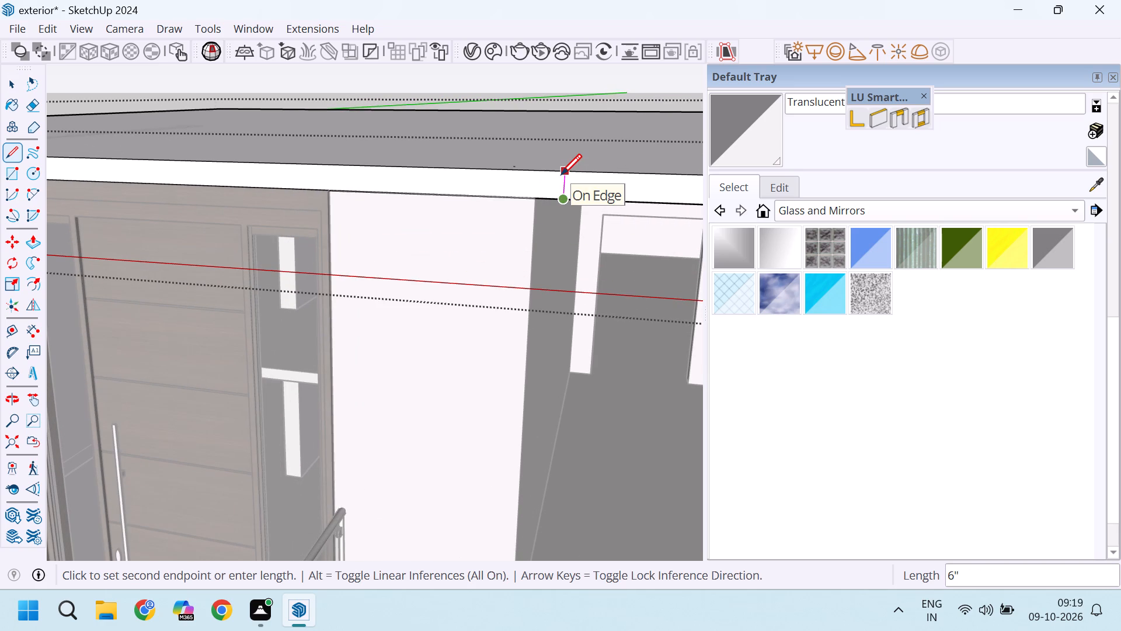
{"action": "scroll", "coordinate": [534, 200], "scroll_direction": "up", "scroll_amount": 4}
{"action": "scroll", "coordinate": [592, 167], "scroll_direction": "up", "scroll_amount": 3}
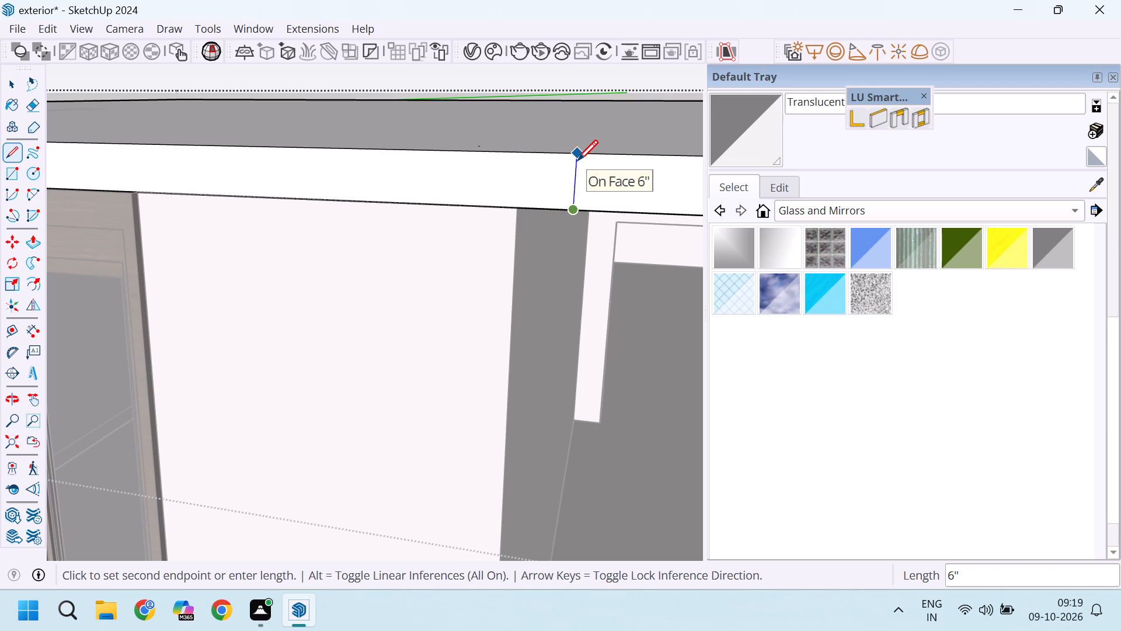
{"action": "left_click", "coordinate": [577, 160]}
Push/Pull the slab's front face above the entrance door outward 6' 4" to the column's front, and close the group.
{"action": "scroll", "coordinate": [577, 160], "scroll_direction": "down", "scroll_amount": 18}
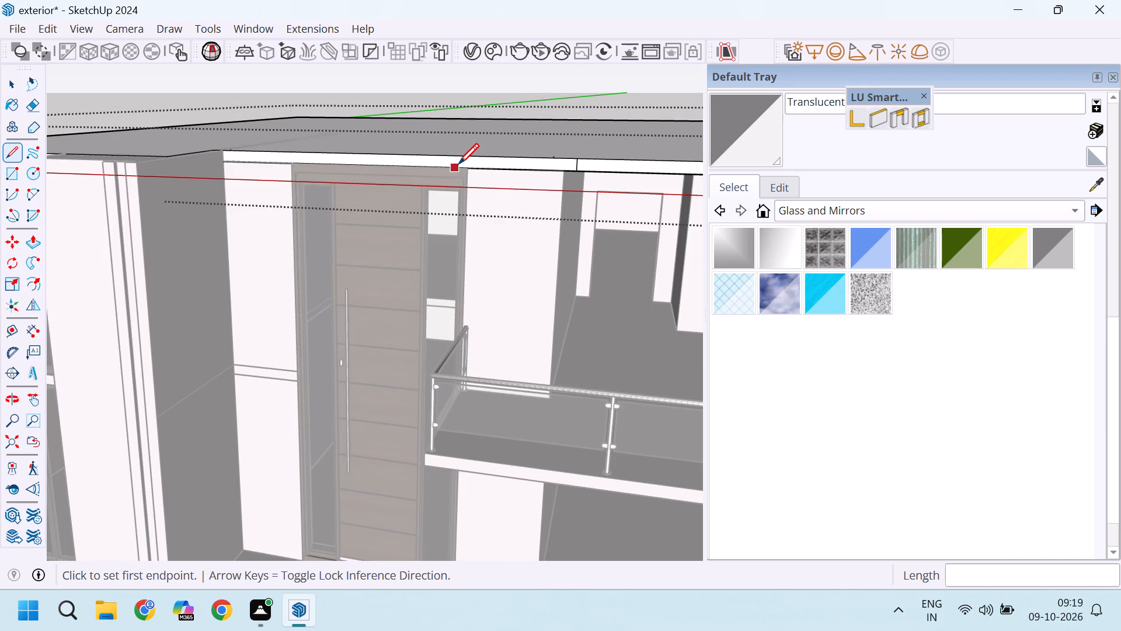
{"action": "key", "text": "p"}
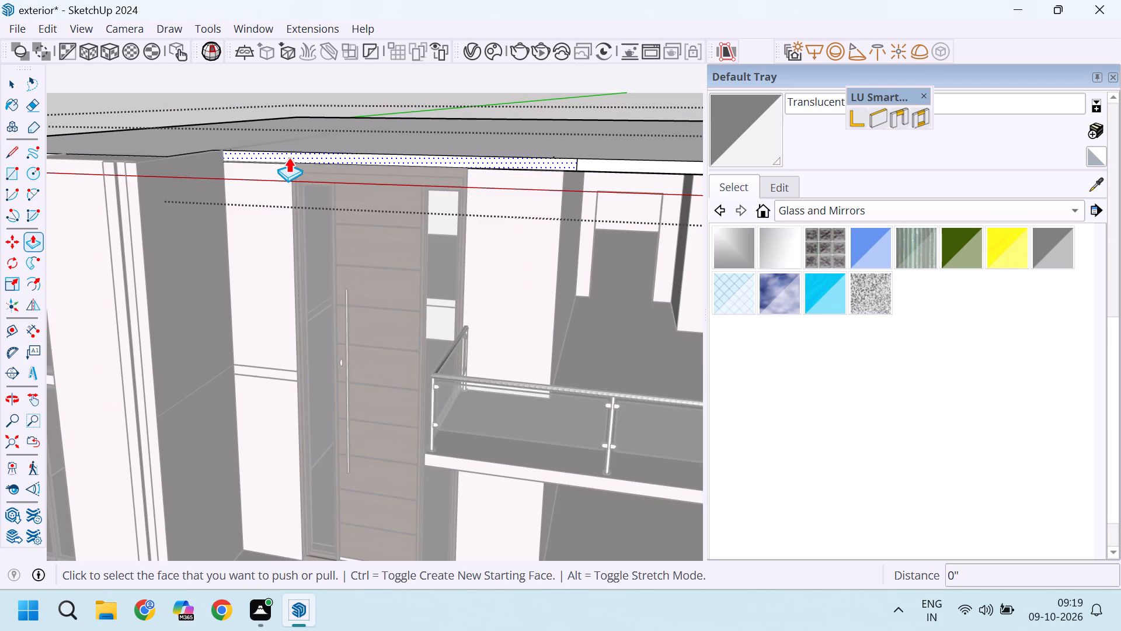
{"action": "left_click", "coordinate": [318, 157]}
{"action": "scroll", "coordinate": [155, 150], "scroll_direction": "up", "scroll_amount": 3}
{"action": "middle_click_drag", "start_coordinate": [153, 177], "coordinate": [157, 337]}
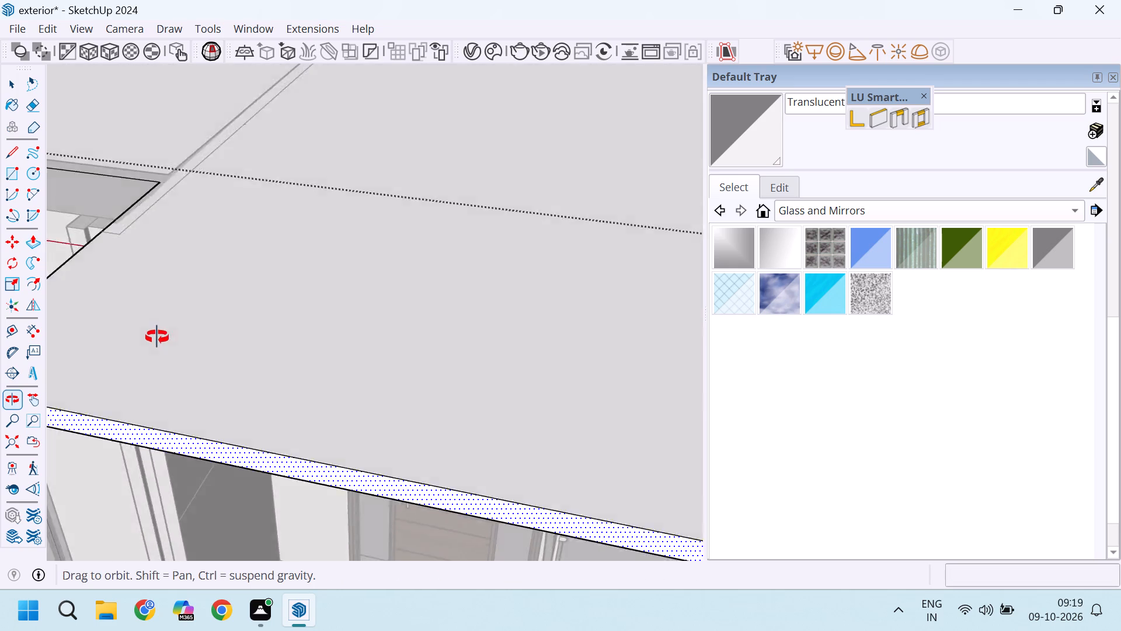
{"action": "middle_click_drag", "start_coordinate": [157, 337], "coordinate": [157, 339]}
{"action": "left_click", "coordinate": [105, 252]}
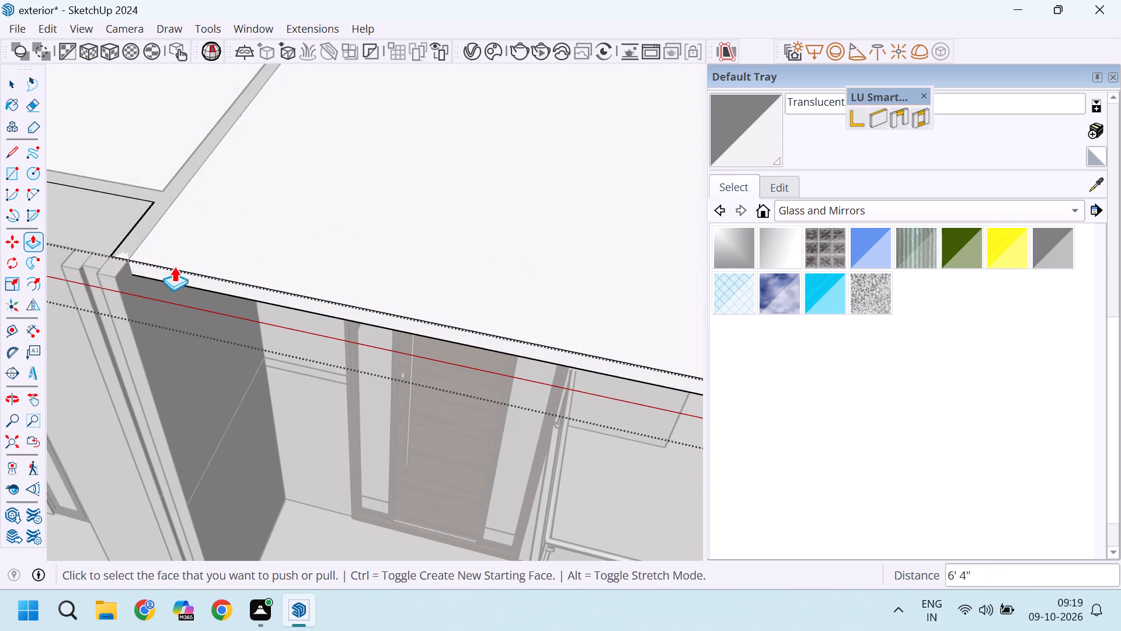
{"action": "scroll", "coordinate": [191, 266], "scroll_direction": "down", "scroll_amount": 9}
{"action": "scroll", "coordinate": [177, 269], "scroll_direction": "up", "scroll_amount": 7}
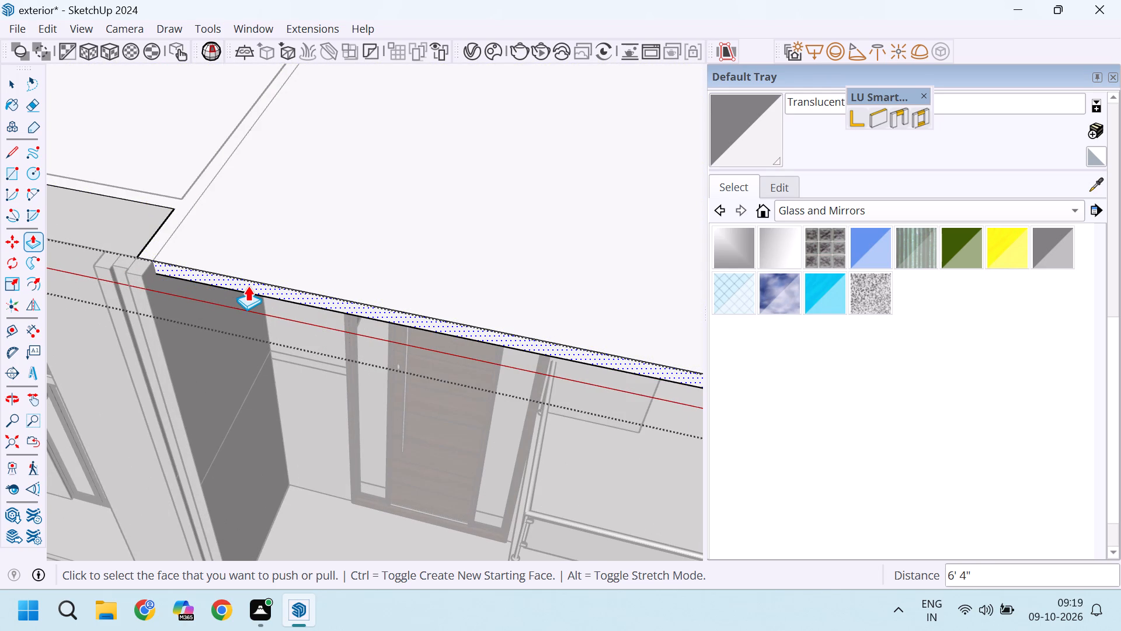
{"action": "key", "text": "space"}
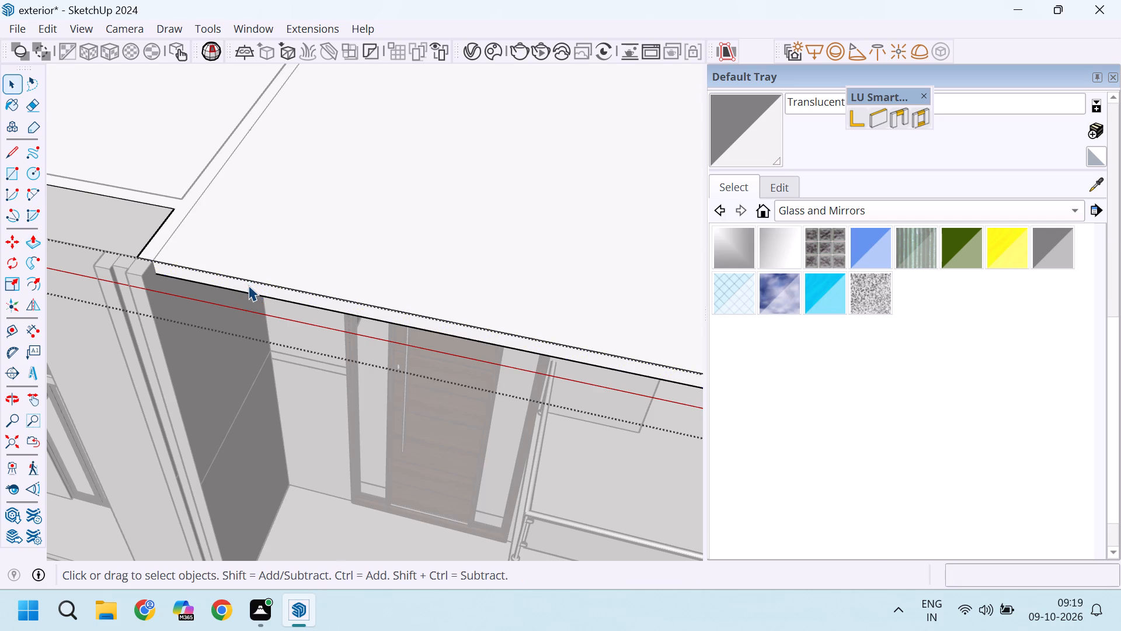
{"action": "scroll", "coordinate": [248, 285], "scroll_direction": "down", "scroll_amount": 9}
{"action": "scroll", "coordinate": [325, 321], "scroll_direction": "down", "scroll_amount": 2}
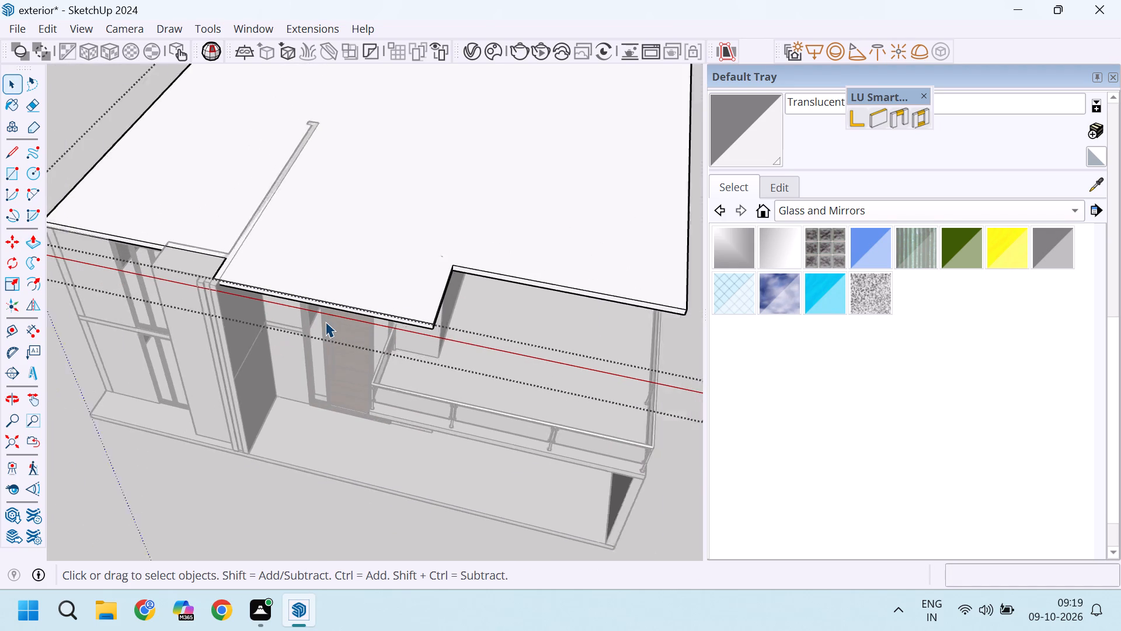
{"action": "scroll", "coordinate": [325, 321], "scroll_direction": "down", "scroll_amount": 2}
{"action": "left_click", "coordinate": [655, 301]}
Draw an 8" by 6" rectangle over the top of the column's vertical fin nearest the entrance door.
{"action": "middle_click_drag", "start_coordinate": [522, 389], "coordinate": [573, 264]}
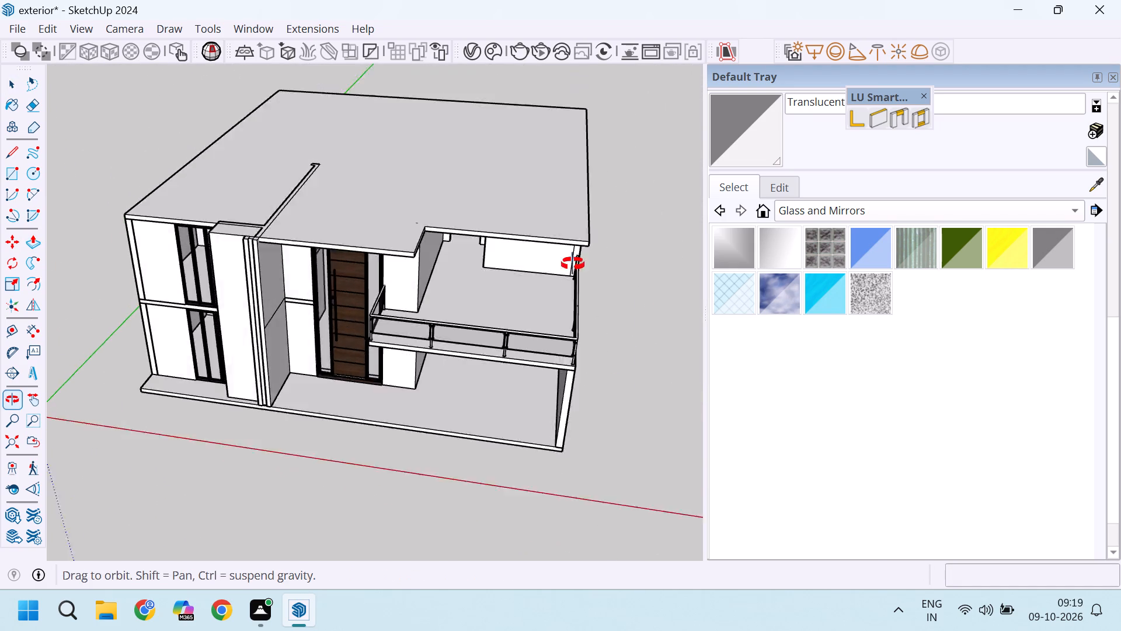
{"action": "middle_click_drag", "start_coordinate": [573, 264], "coordinate": [575, 261]}
{"action": "scroll", "coordinate": [293, 253], "scroll_direction": "up", "scroll_amount": 12}
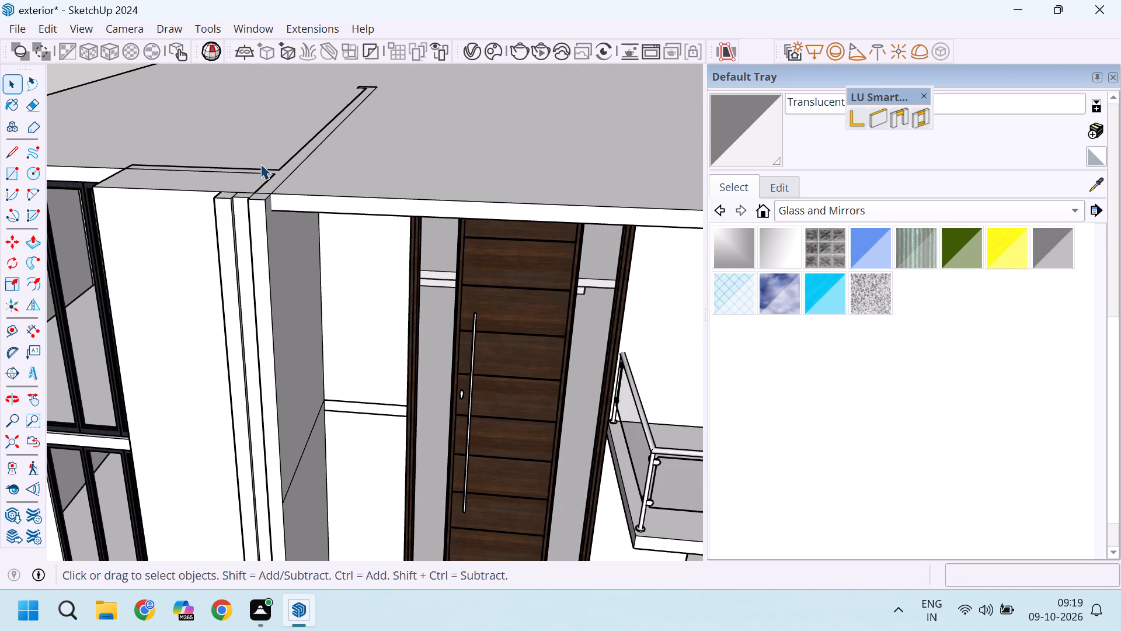
{"action": "scroll", "coordinate": [260, 164], "scroll_direction": "up", "scroll_amount": 3}
{"action": "scroll", "coordinate": [251, 210], "scroll_direction": "up", "scroll_amount": 2}
{"action": "left_click", "coordinate": [266, 226]}
{"action": "scroll", "coordinate": [266, 223], "scroll_direction": "up", "scroll_amount": 4}
{"action": "left_click", "coordinate": [273, 209]}
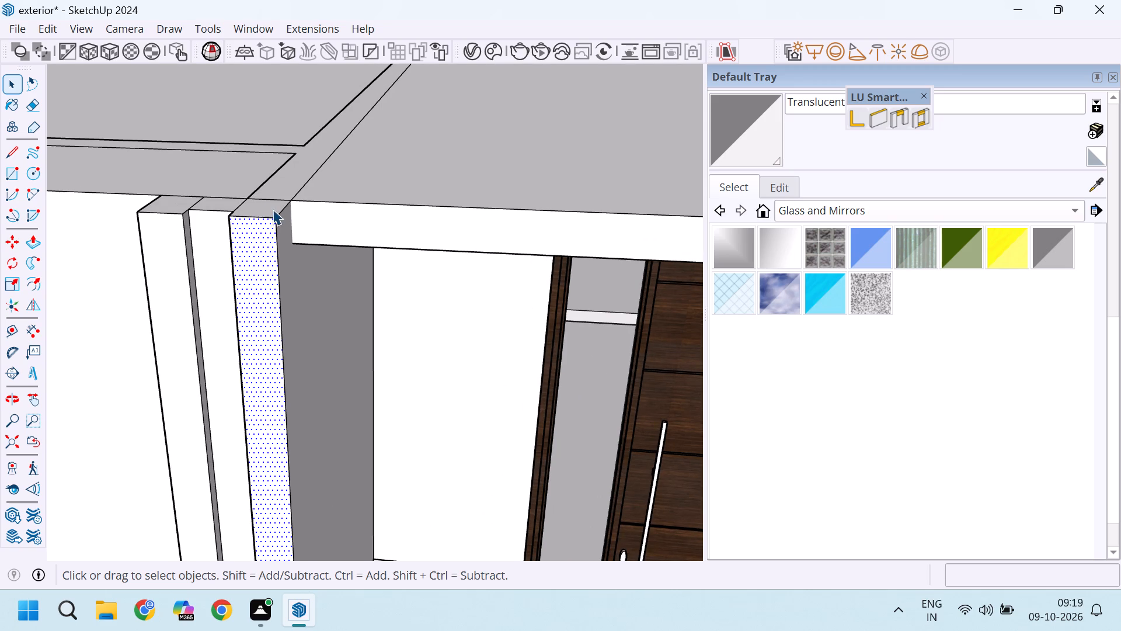
{"action": "scroll", "coordinate": [273, 209], "scroll_direction": "down", "scroll_amount": 8}
{"action": "scroll", "coordinate": [252, 207], "scroll_direction": "up", "scroll_amount": 4}
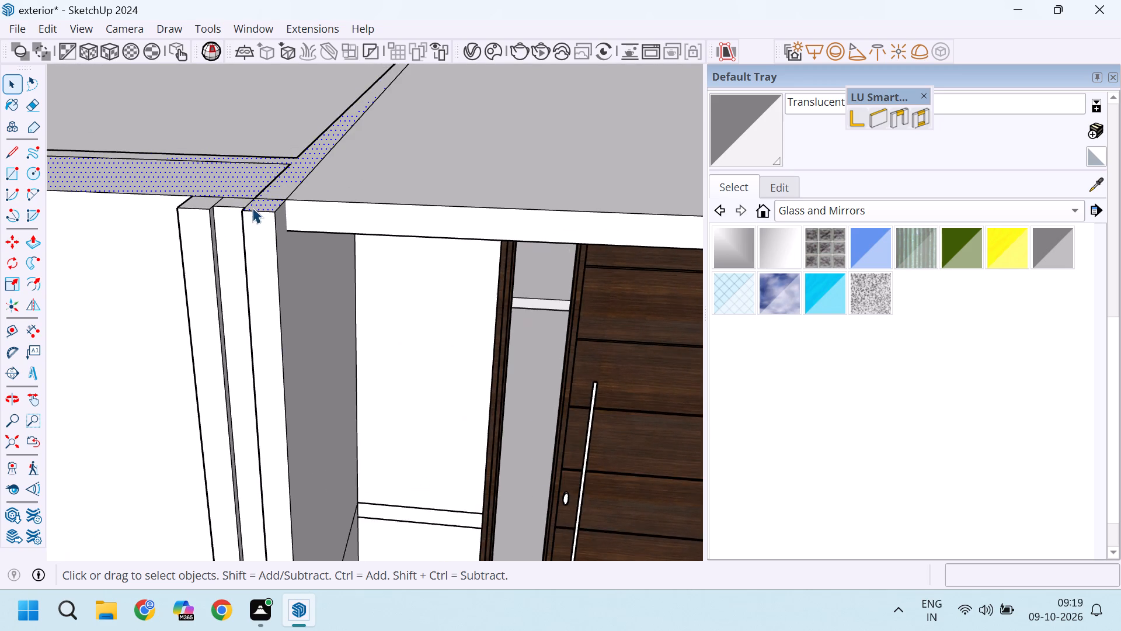
{"action": "middle_click_drag", "start_coordinate": [252, 207], "coordinate": [249, 297]}
{"action": "scroll", "coordinate": [249, 305], "scroll_direction": "up", "scroll_amount": 4}
{"action": "scroll", "coordinate": [258, 304], "scroll_direction": "down", "scroll_amount": 4}
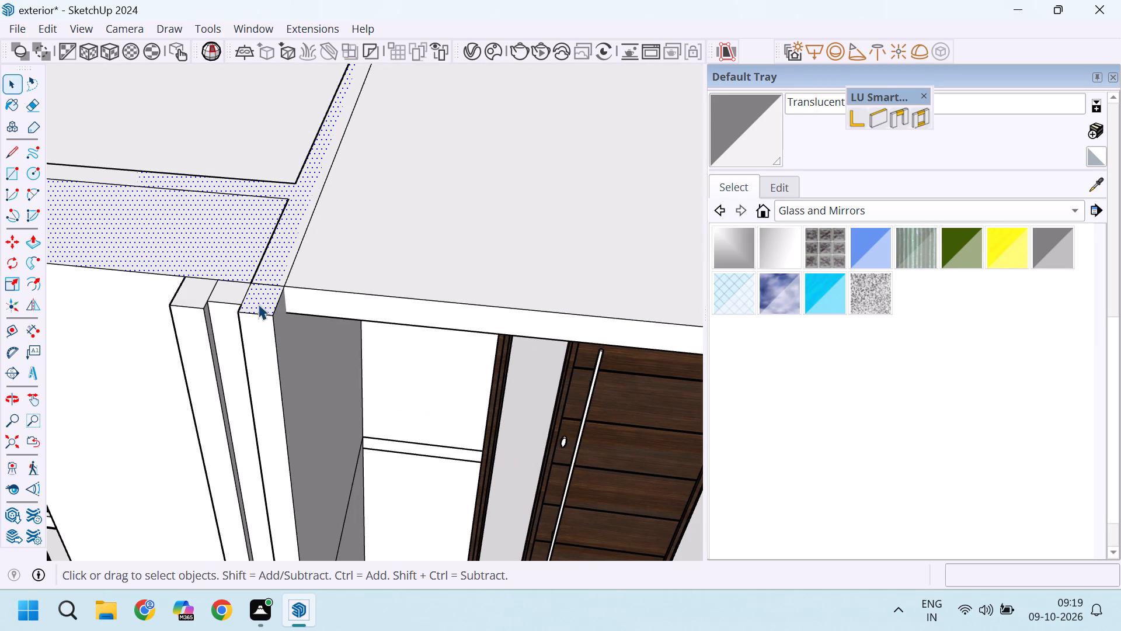
{"action": "key", "text": "r"}
{"action": "scroll", "coordinate": [256, 291], "scroll_direction": "up", "scroll_amount": 4}
{"action": "left_click", "coordinate": [248, 278]}
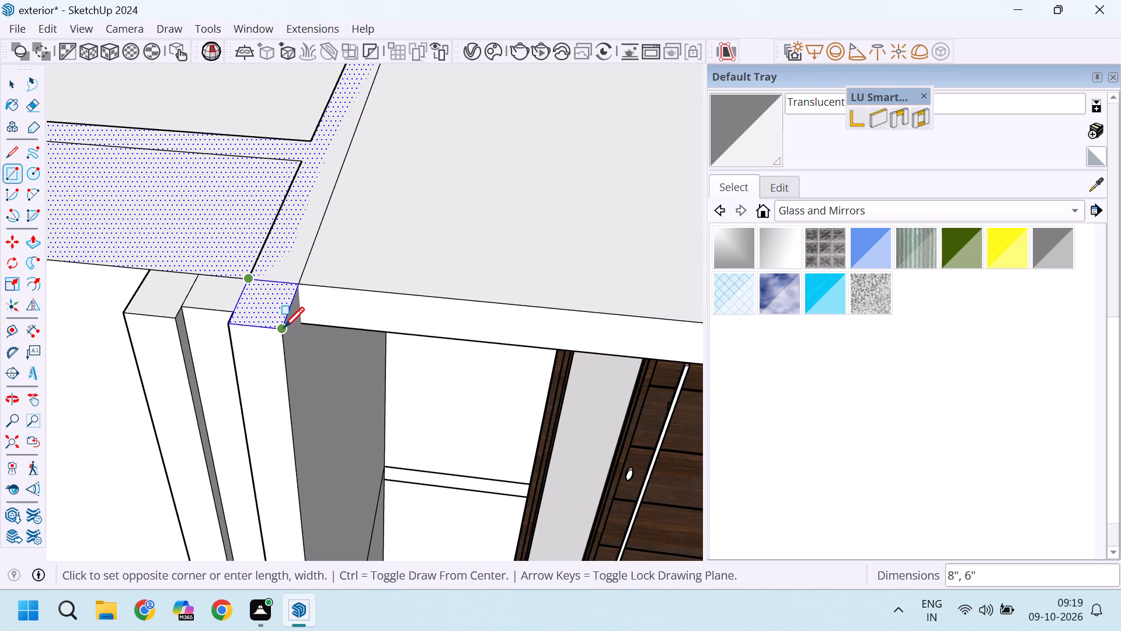
{"action": "left_click", "coordinate": [283, 328]}
Draw rectangles over the tops of the strip between the two fins and the fin farther from the door.
{"action": "scroll", "coordinate": [283, 328], "scroll_direction": "down", "scroll_amount": 4}
{"action": "scroll", "coordinate": [199, 279], "scroll_direction": "up", "scroll_amount": 5}
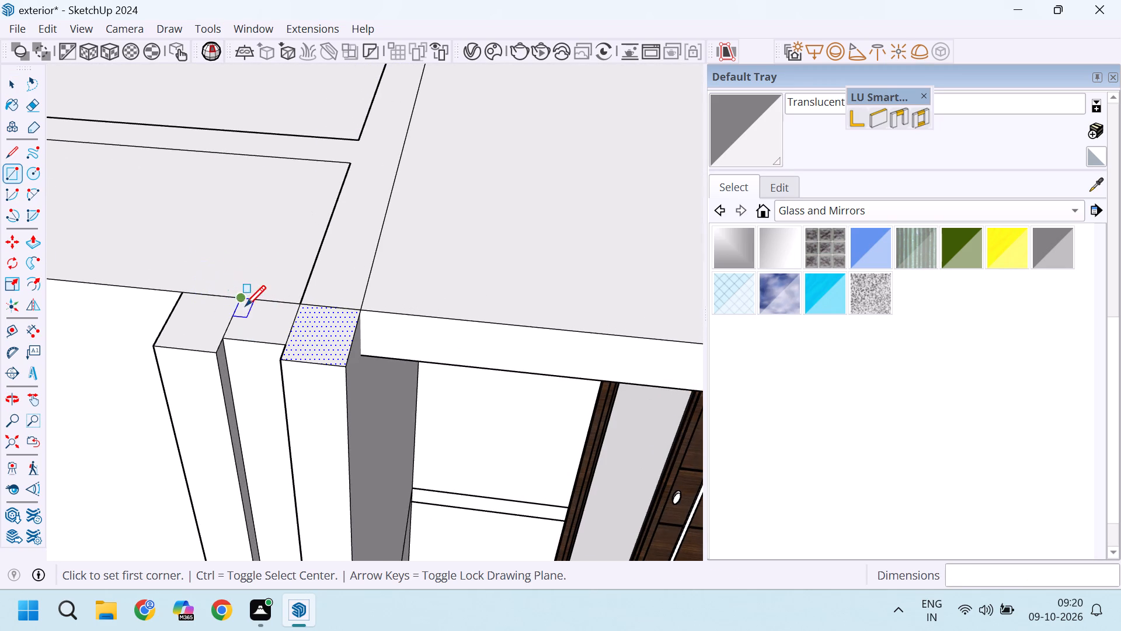
{"action": "left_click", "coordinate": [245, 299]}
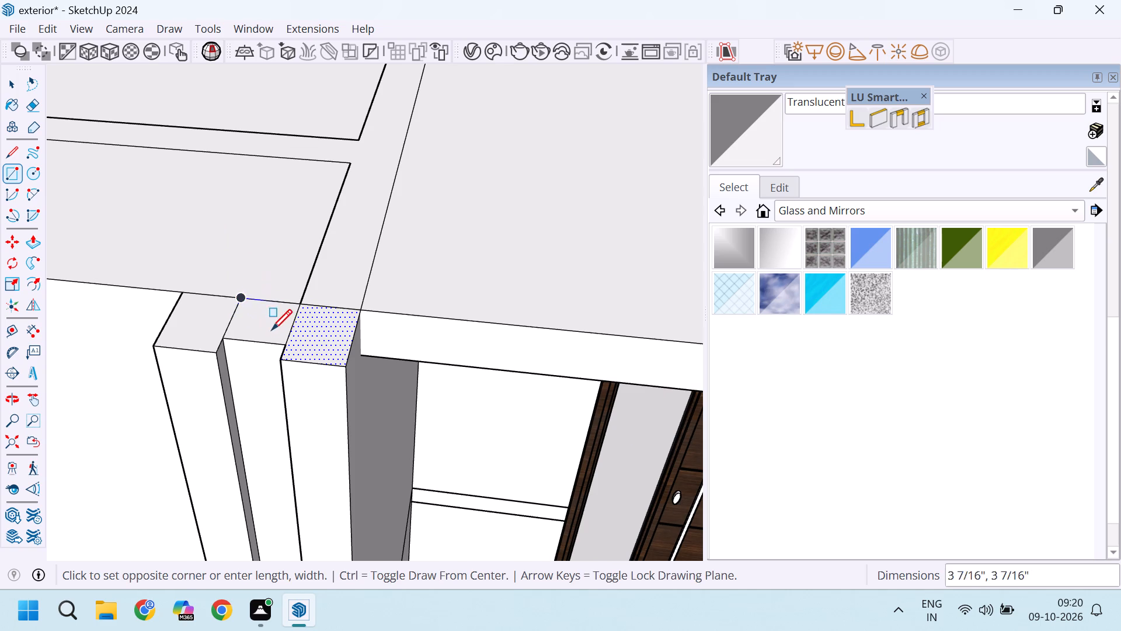
{"action": "left_click", "coordinate": [285, 349]}
{"action": "scroll", "coordinate": [252, 335], "scroll_direction": "down", "scroll_amount": 4}
{"action": "left_click", "coordinate": [203, 297]}
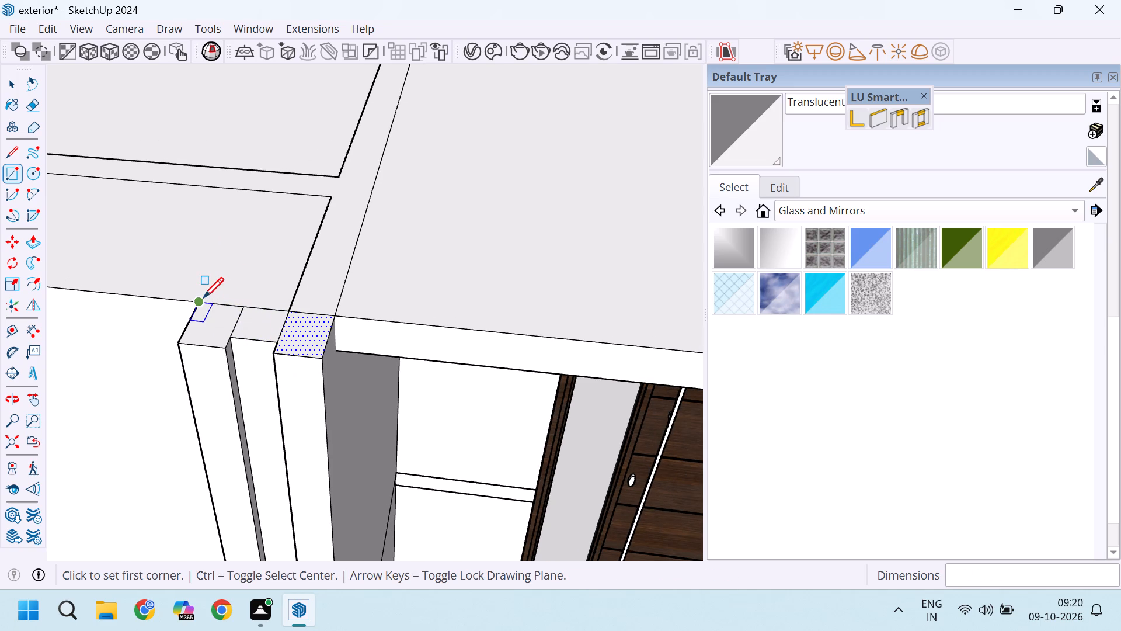
{"action": "left_click", "coordinate": [230, 349]}
Push/Pull the top face of the fin nearest the entrance door down 1' 6".
{"action": "scroll", "coordinate": [259, 316], "scroll_direction": "down", "scroll_amount": 10}
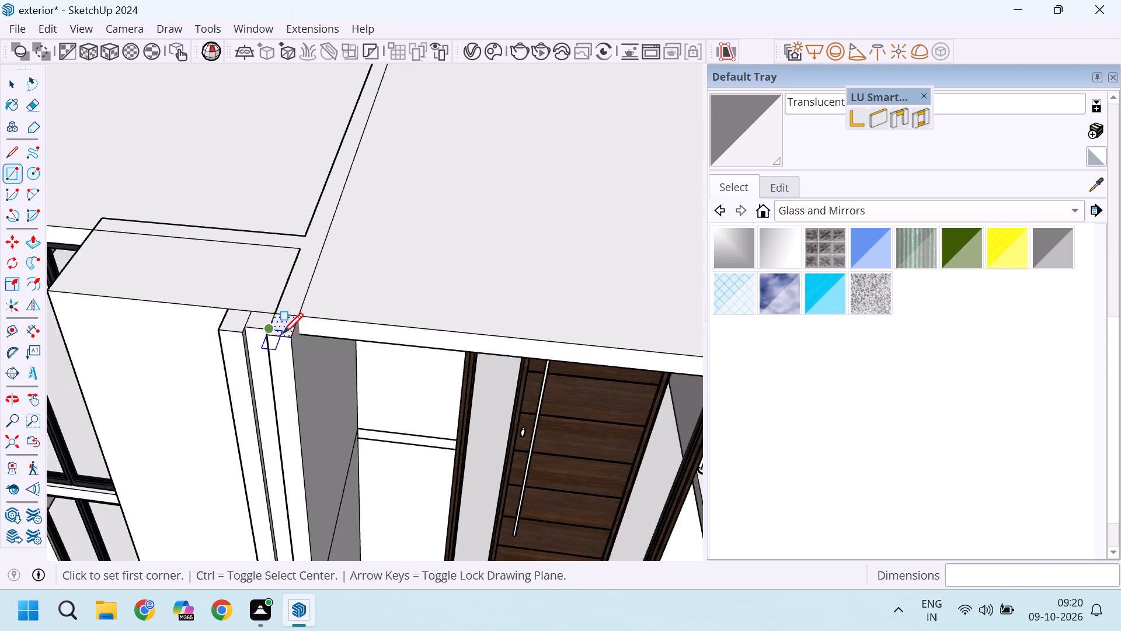
{"action": "scroll", "coordinate": [284, 333], "scroll_direction": "up", "scroll_amount": 8}
{"action": "key", "text": "p"}
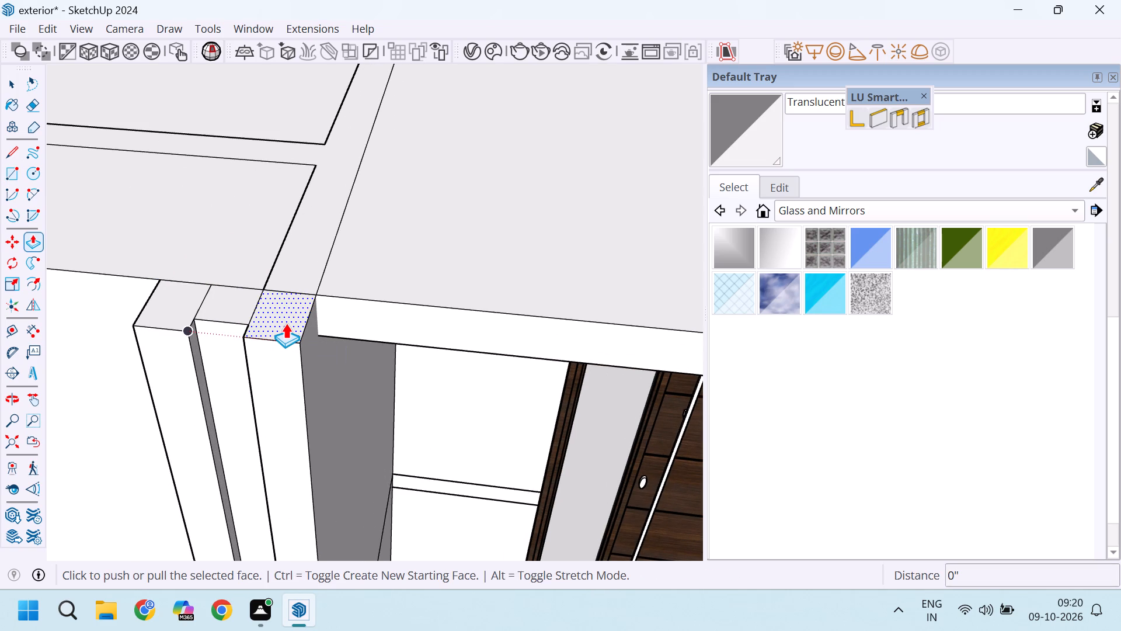
{"action": "left_click", "coordinate": [286, 323]}
{"action": "scroll", "coordinate": [312, 378], "scroll_direction": "down", "scroll_amount": 10}
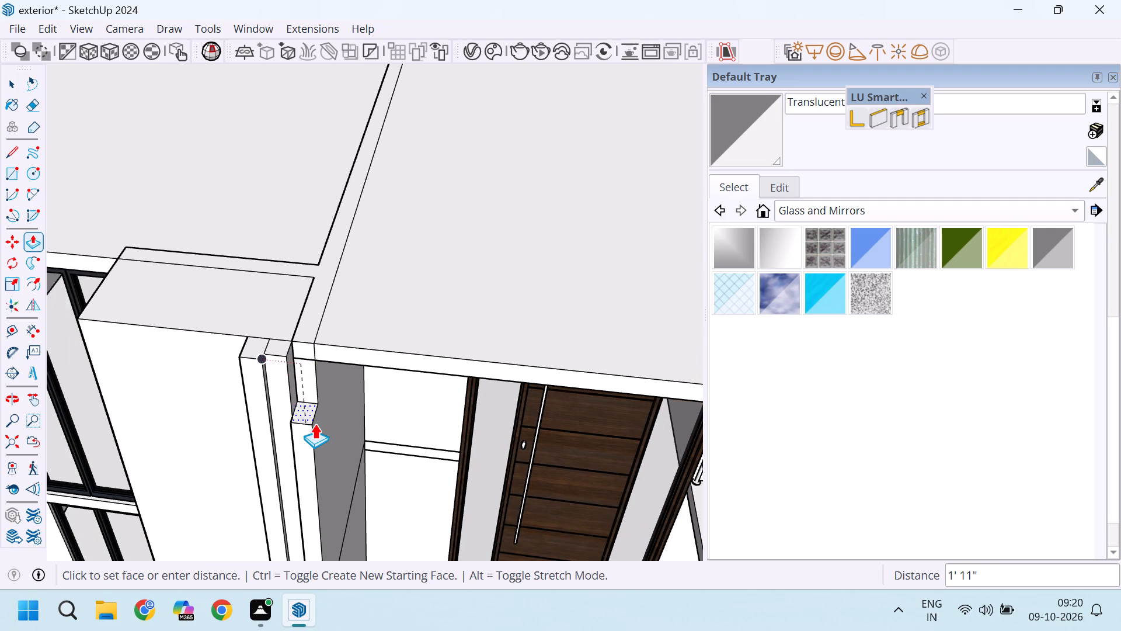
{"action": "type", "text": "1'6"}
{"action": "key", "text": "Return"}
Push/Pull the top face of the strip between the two fins down 1'.
{"action": "scroll", "coordinate": [288, 368], "scroll_direction": "up", "scroll_amount": 4}
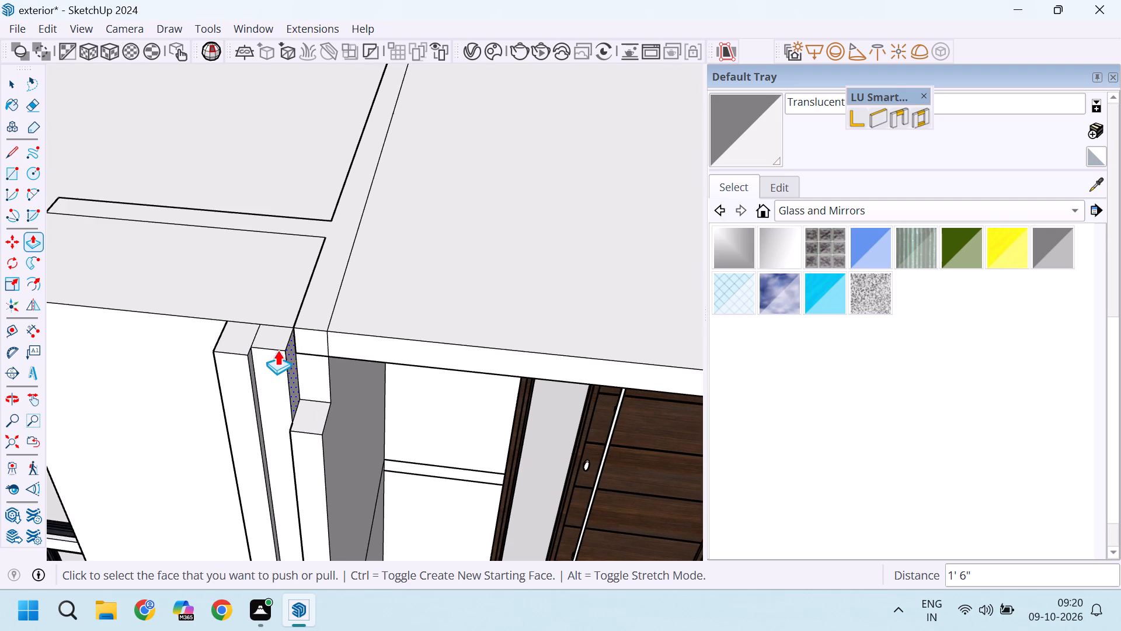
{"action": "left_click", "coordinate": [275, 345]}
{"action": "type", "text": "1'"}
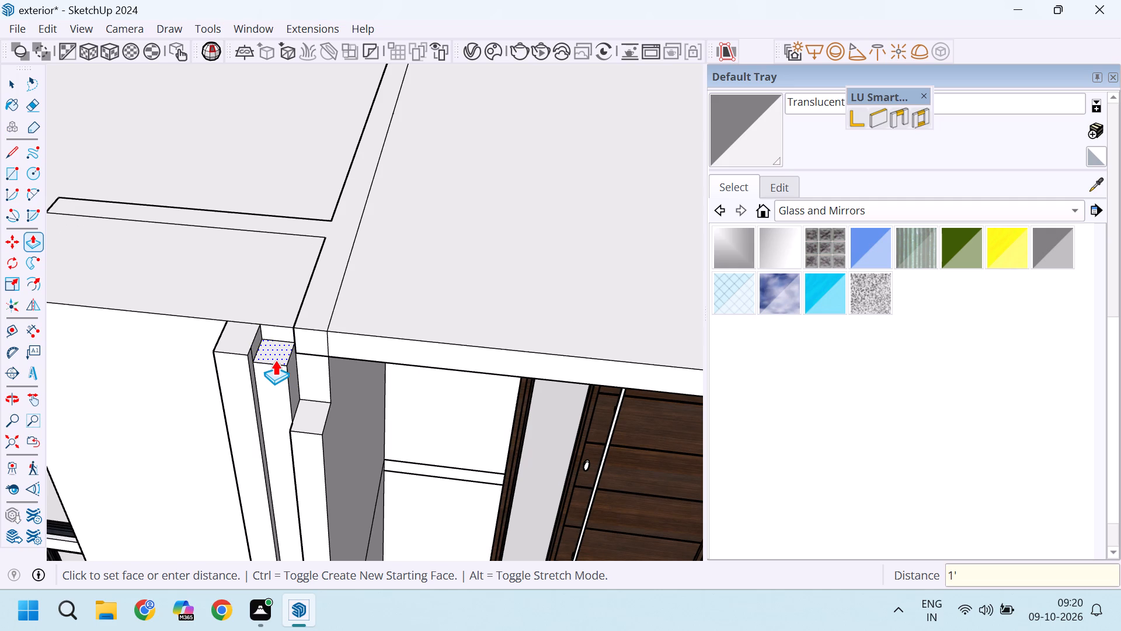
{"action": "key", "text": "Return"}
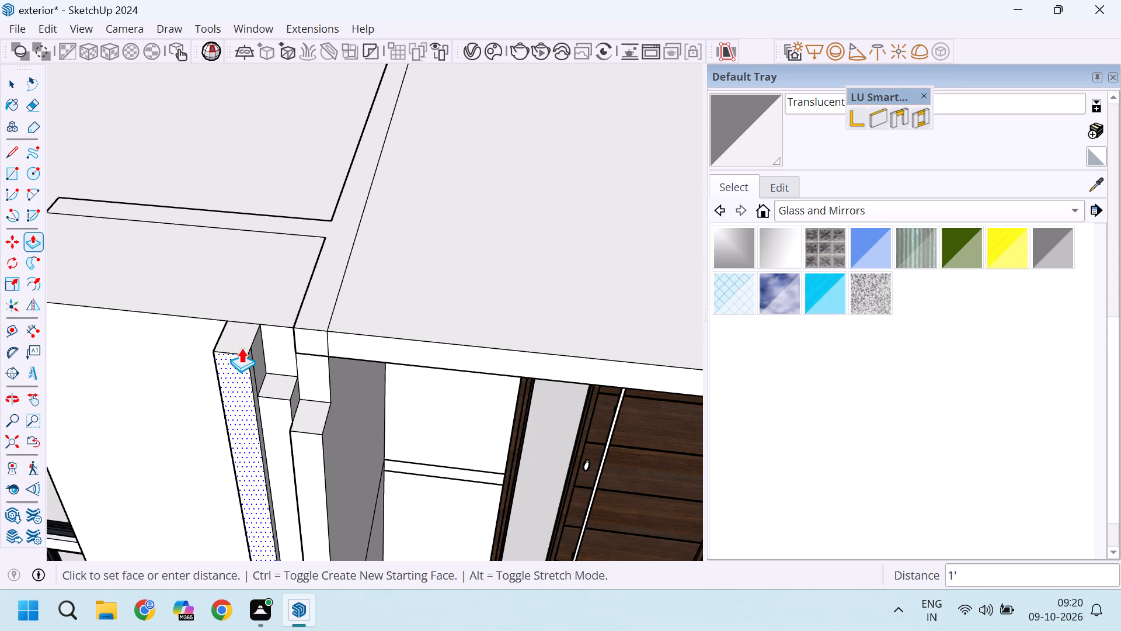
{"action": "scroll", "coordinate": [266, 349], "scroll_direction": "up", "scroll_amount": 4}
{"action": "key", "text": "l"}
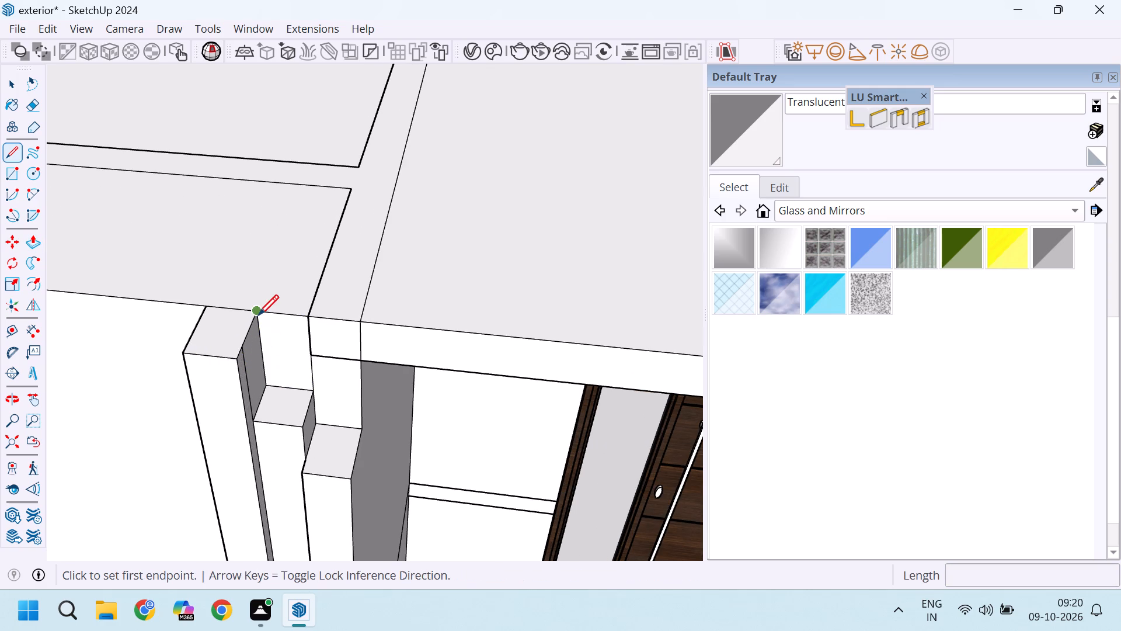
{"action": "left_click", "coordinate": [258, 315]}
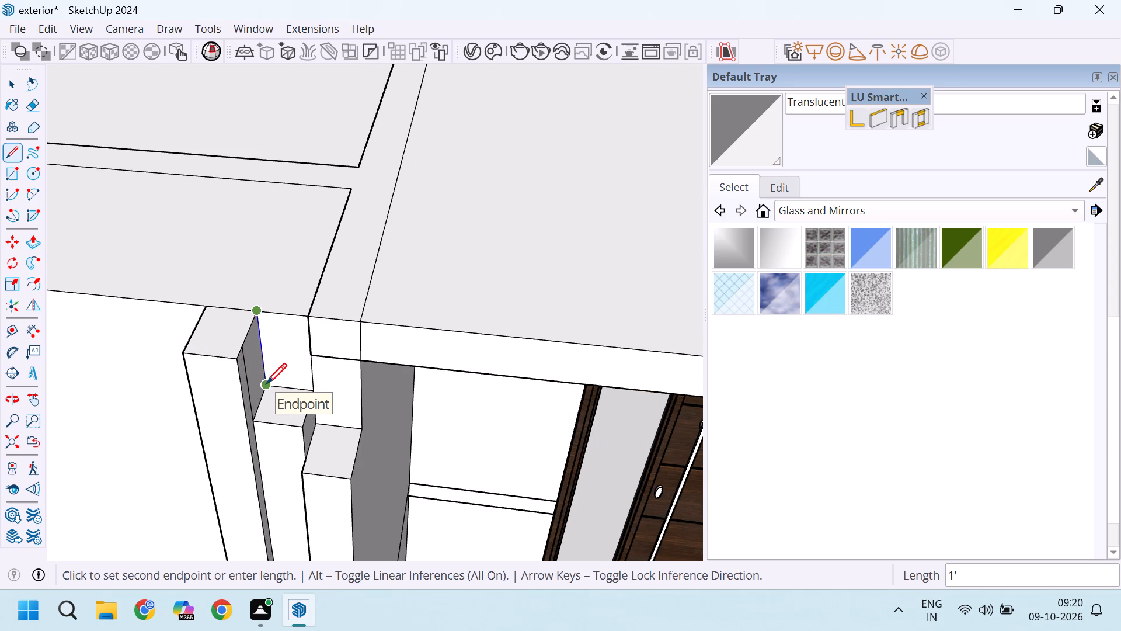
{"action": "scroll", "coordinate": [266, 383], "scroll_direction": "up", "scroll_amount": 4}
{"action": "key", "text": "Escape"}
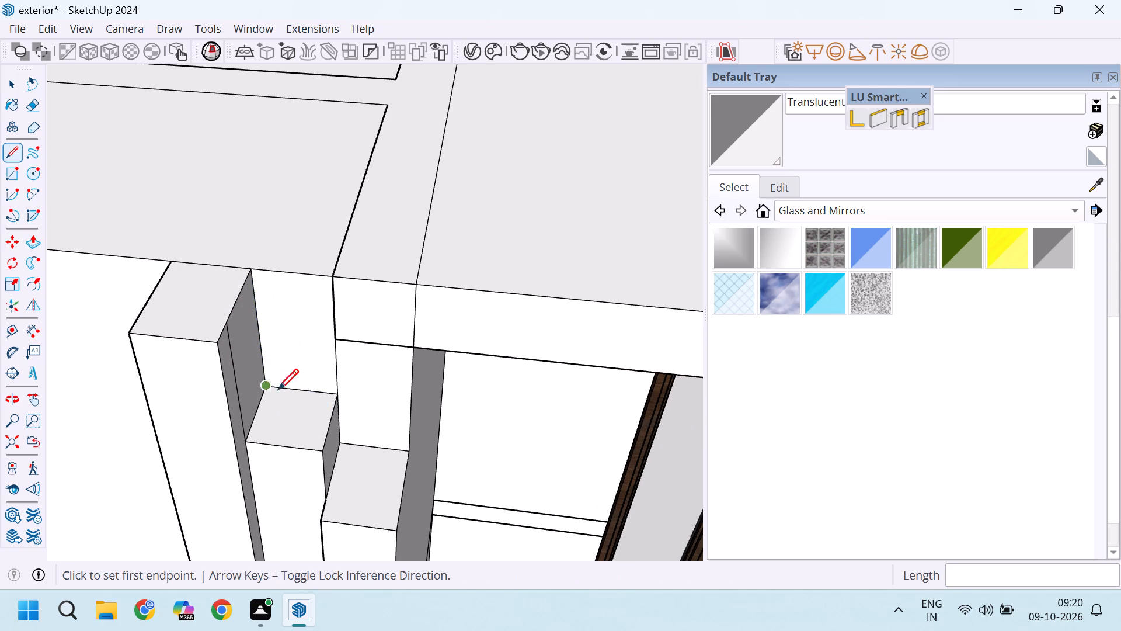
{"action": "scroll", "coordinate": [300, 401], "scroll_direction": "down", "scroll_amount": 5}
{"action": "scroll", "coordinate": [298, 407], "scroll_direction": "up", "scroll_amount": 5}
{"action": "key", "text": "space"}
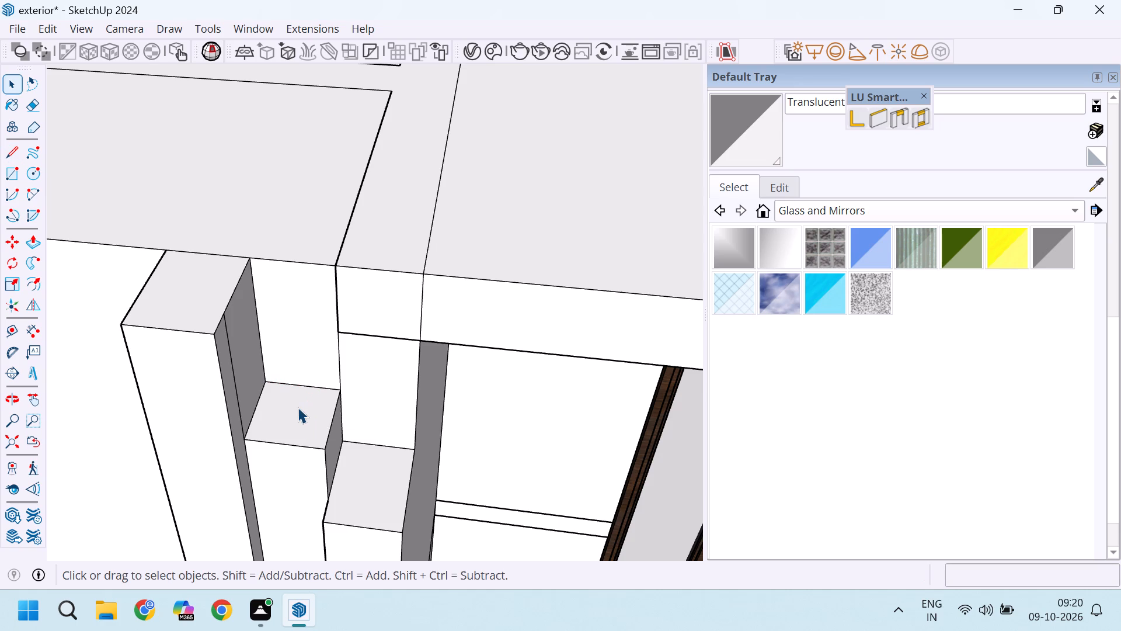
Push/Pull the tops of the middle strip and the fin nearest the door back up 6" each.
{"action": "key", "text": "p"}
{"action": "left_click", "coordinate": [279, 421]}
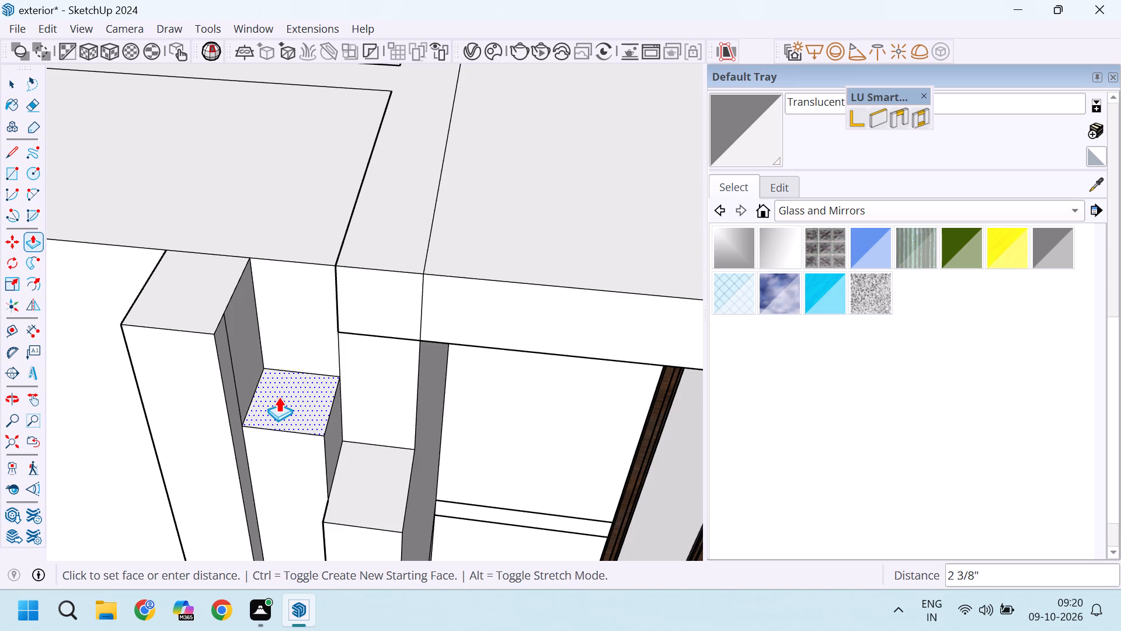
{"action": "key", "text": "6"}
{"action": "key", "text": "Return"}
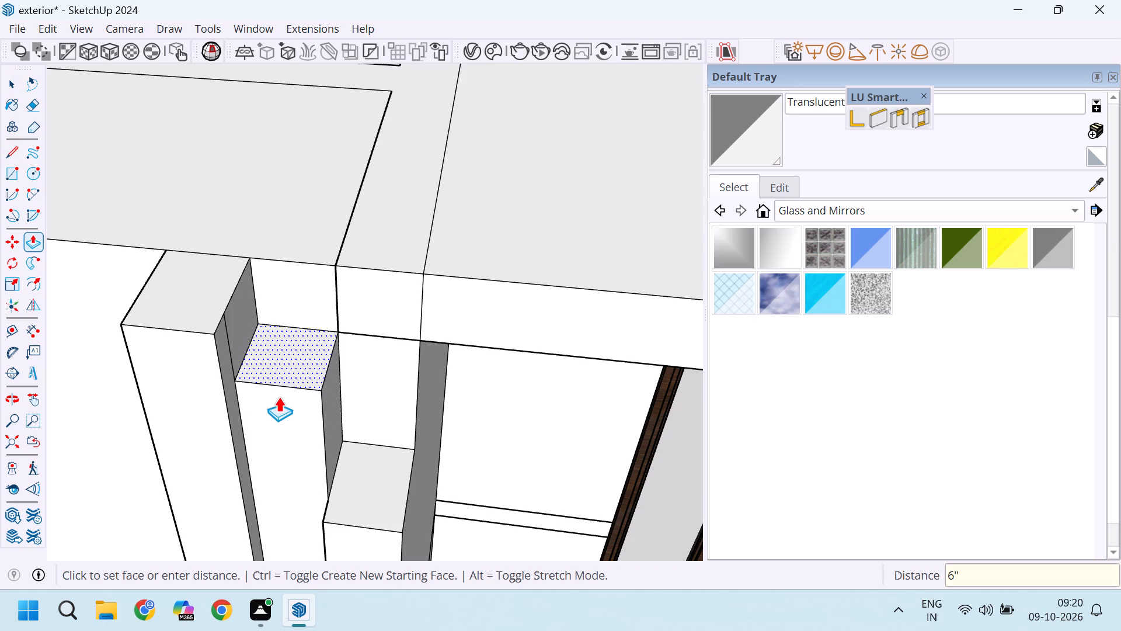
{"action": "double_click", "coordinate": [366, 488]}
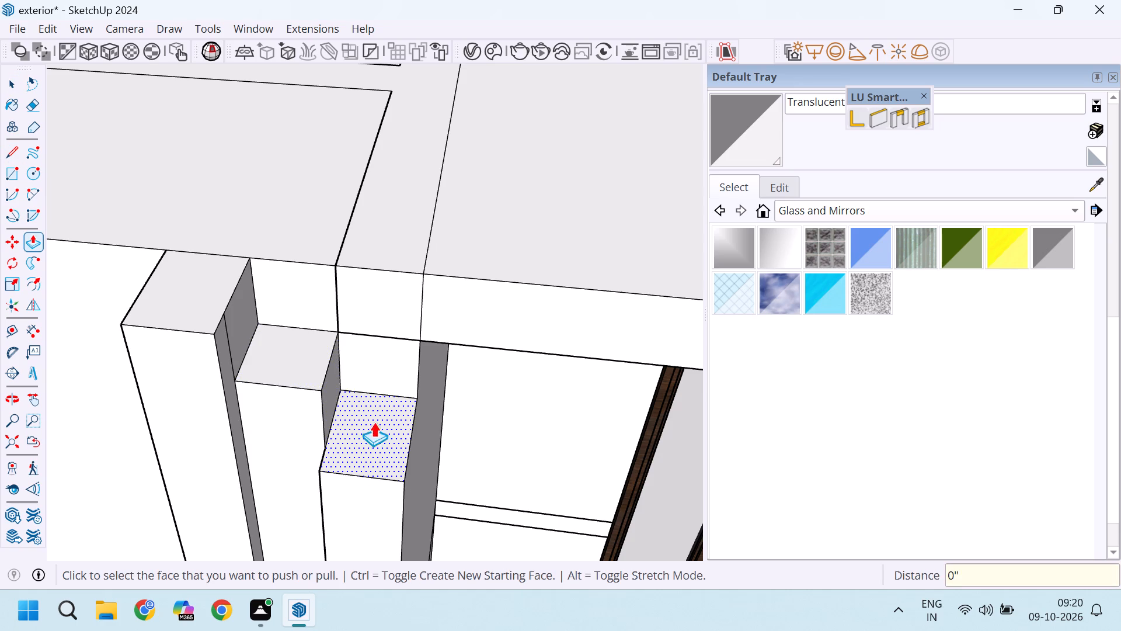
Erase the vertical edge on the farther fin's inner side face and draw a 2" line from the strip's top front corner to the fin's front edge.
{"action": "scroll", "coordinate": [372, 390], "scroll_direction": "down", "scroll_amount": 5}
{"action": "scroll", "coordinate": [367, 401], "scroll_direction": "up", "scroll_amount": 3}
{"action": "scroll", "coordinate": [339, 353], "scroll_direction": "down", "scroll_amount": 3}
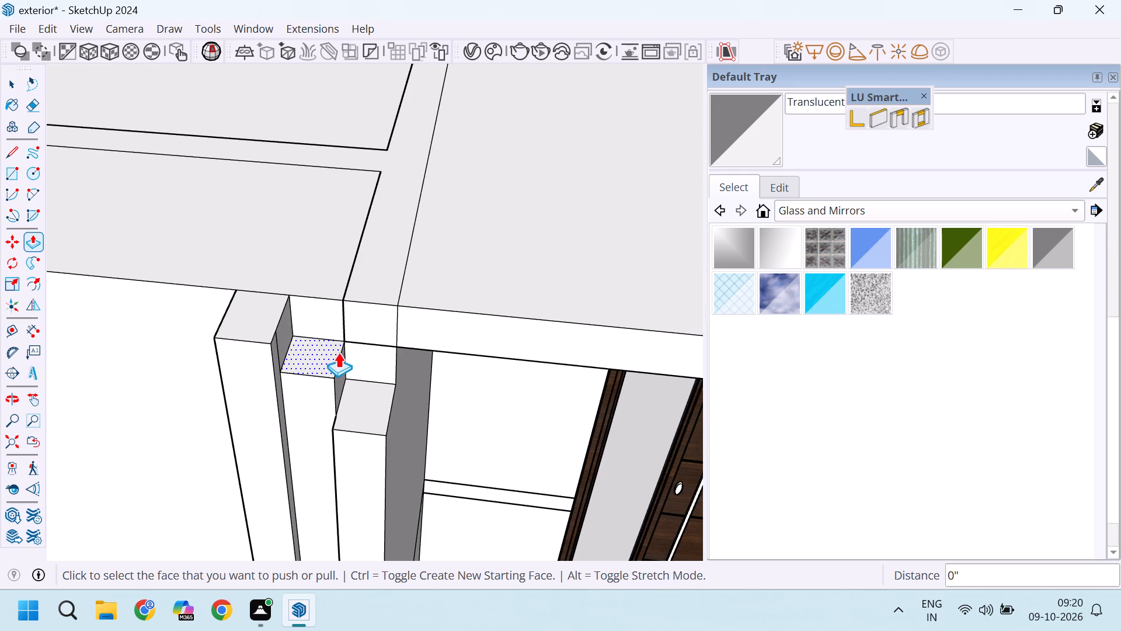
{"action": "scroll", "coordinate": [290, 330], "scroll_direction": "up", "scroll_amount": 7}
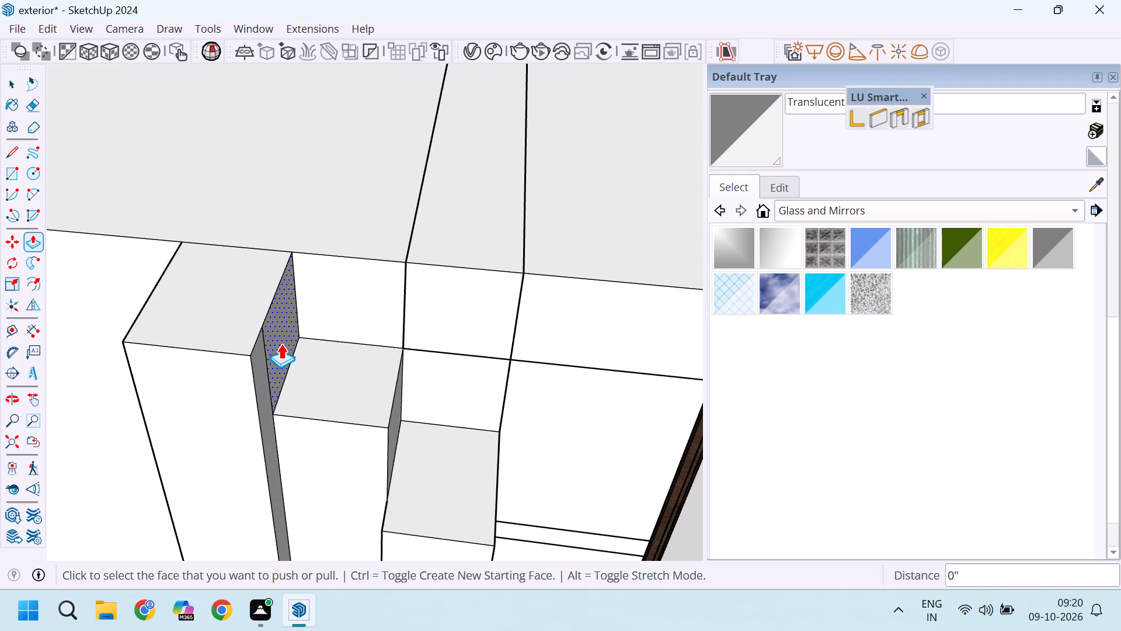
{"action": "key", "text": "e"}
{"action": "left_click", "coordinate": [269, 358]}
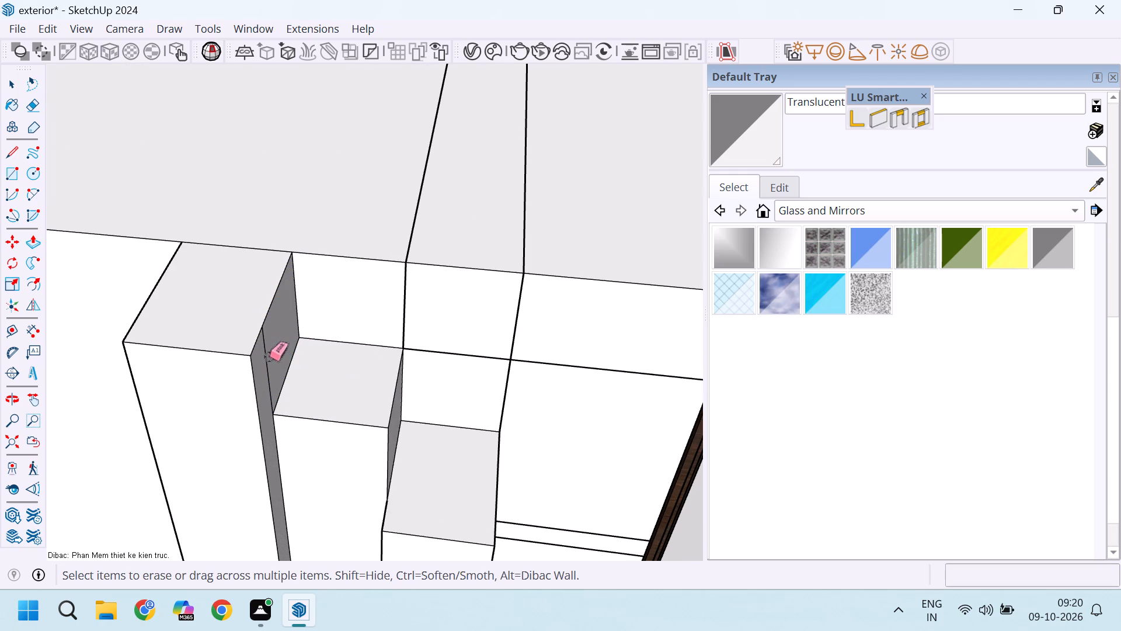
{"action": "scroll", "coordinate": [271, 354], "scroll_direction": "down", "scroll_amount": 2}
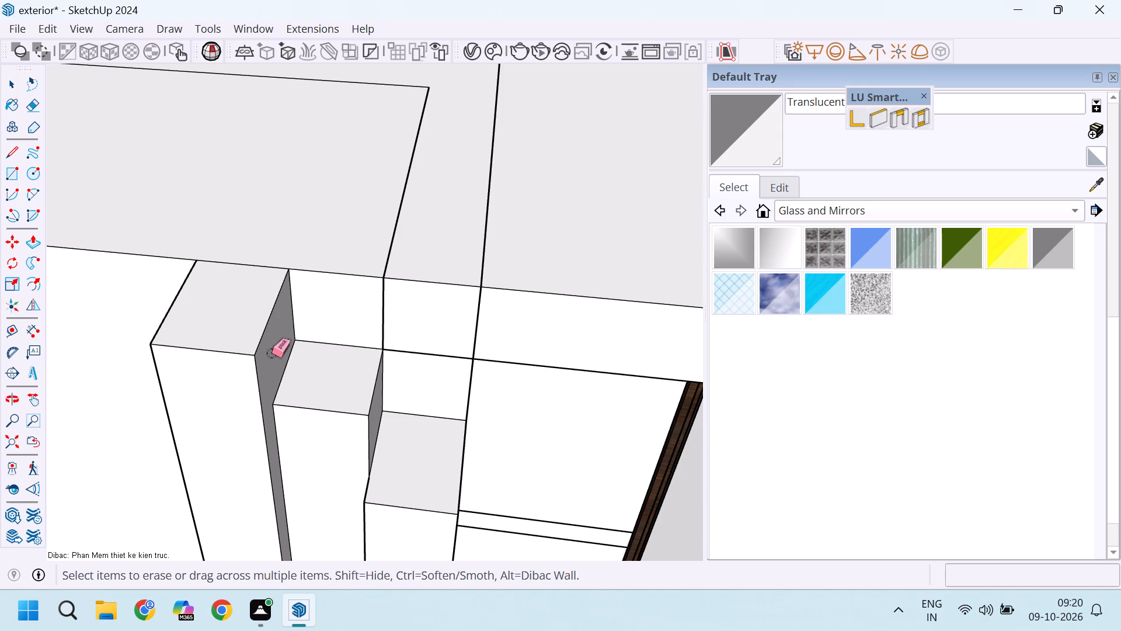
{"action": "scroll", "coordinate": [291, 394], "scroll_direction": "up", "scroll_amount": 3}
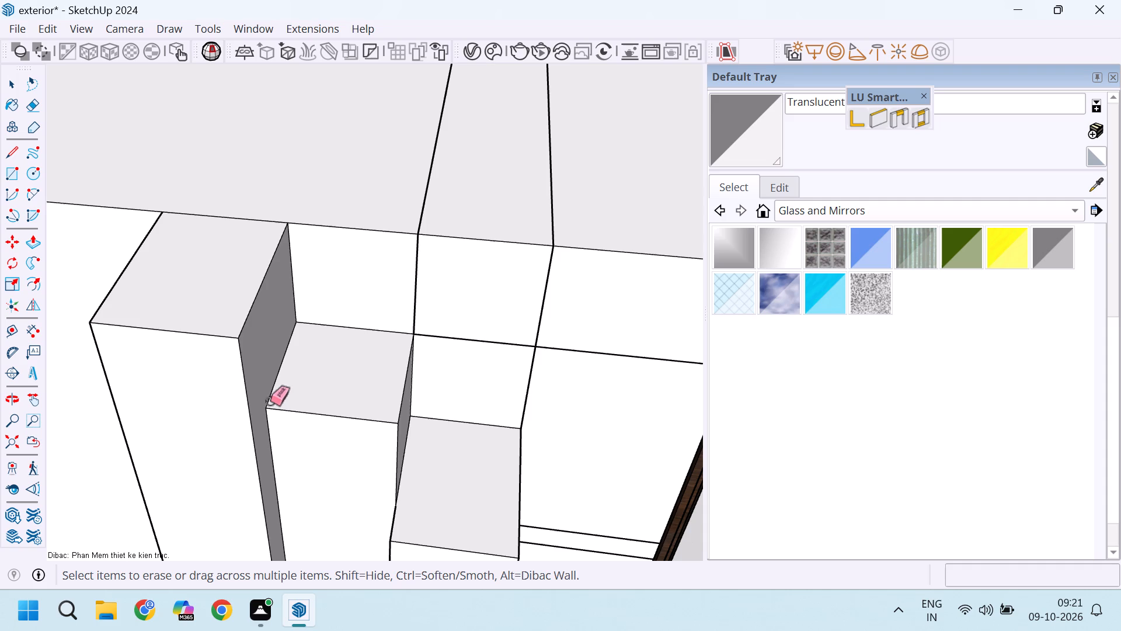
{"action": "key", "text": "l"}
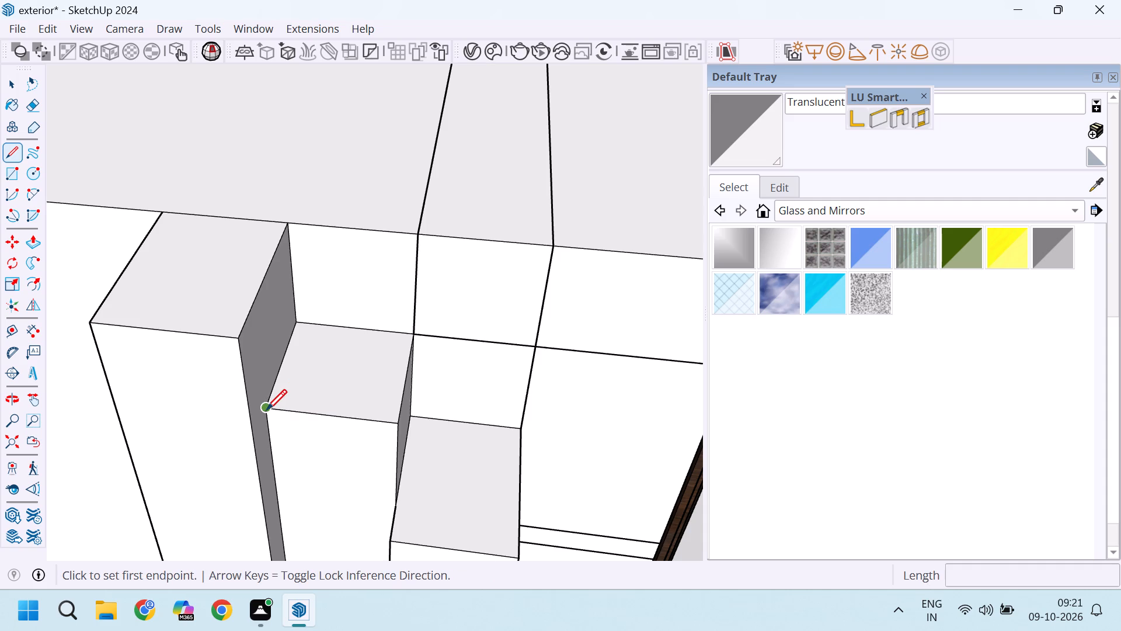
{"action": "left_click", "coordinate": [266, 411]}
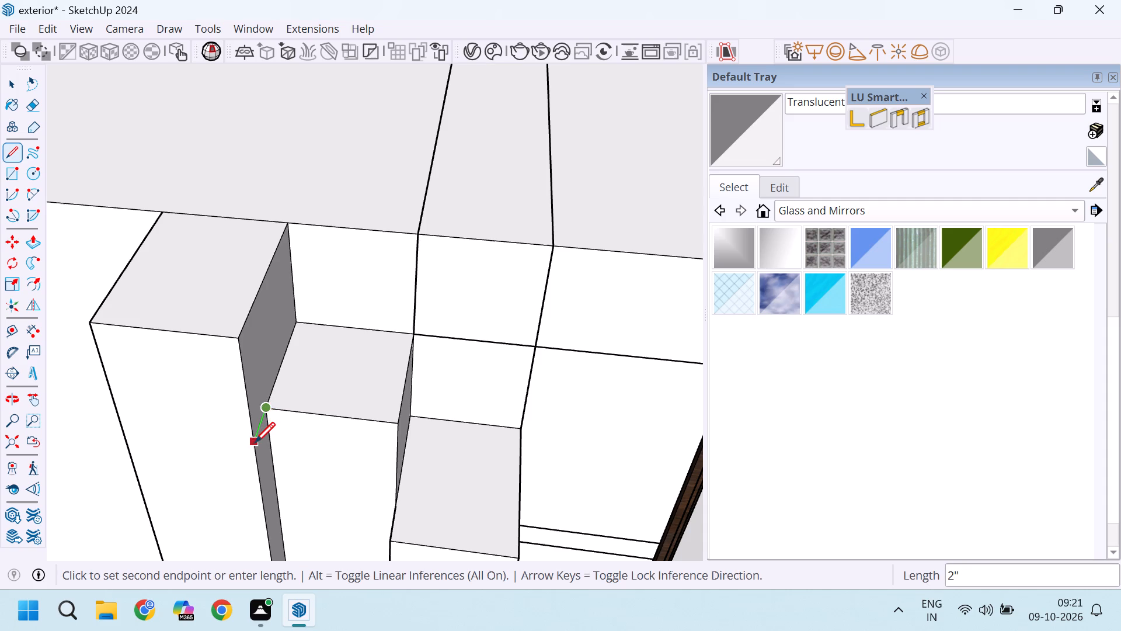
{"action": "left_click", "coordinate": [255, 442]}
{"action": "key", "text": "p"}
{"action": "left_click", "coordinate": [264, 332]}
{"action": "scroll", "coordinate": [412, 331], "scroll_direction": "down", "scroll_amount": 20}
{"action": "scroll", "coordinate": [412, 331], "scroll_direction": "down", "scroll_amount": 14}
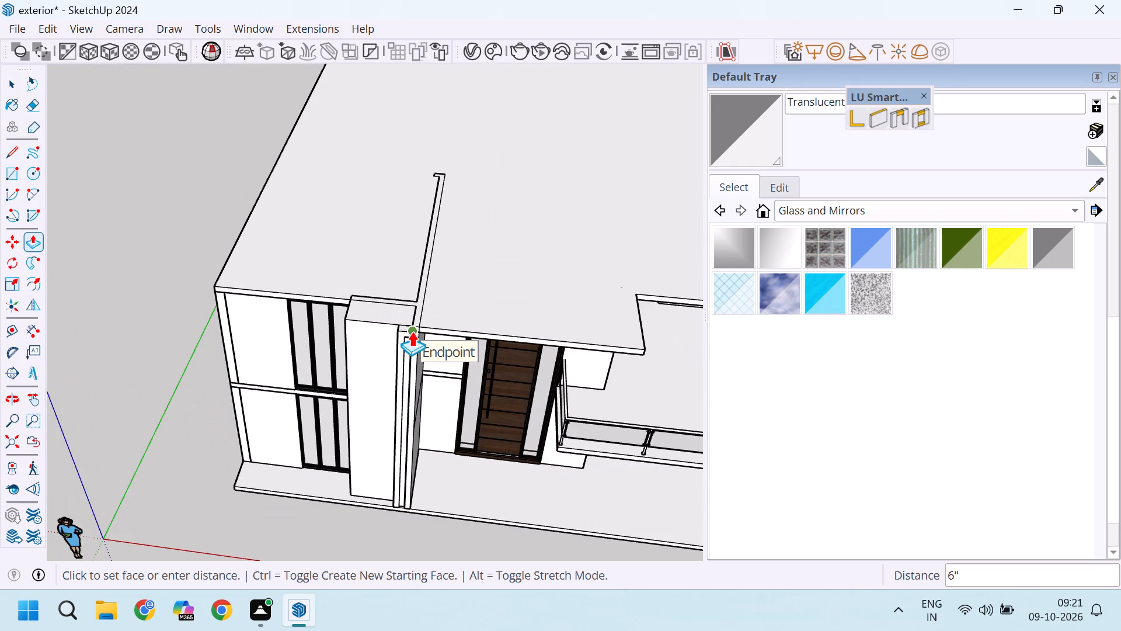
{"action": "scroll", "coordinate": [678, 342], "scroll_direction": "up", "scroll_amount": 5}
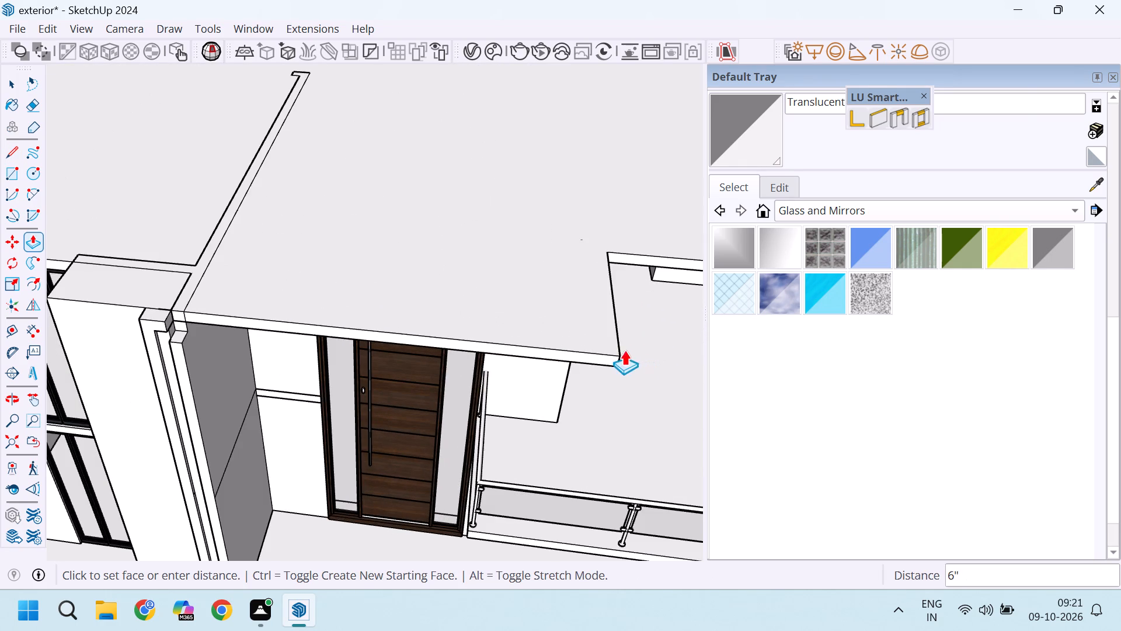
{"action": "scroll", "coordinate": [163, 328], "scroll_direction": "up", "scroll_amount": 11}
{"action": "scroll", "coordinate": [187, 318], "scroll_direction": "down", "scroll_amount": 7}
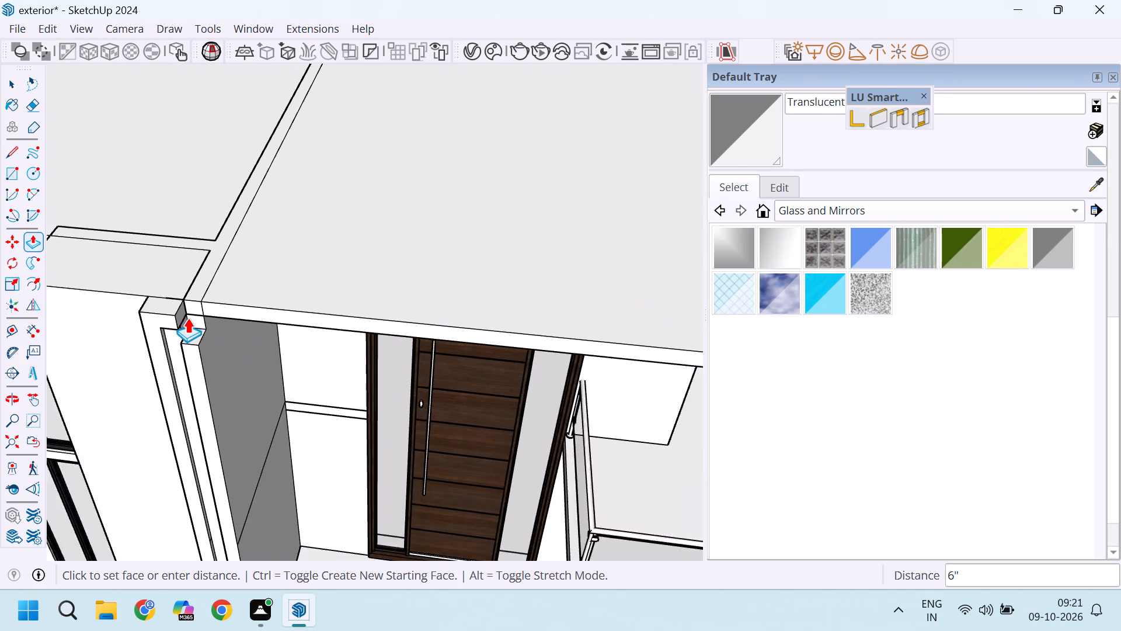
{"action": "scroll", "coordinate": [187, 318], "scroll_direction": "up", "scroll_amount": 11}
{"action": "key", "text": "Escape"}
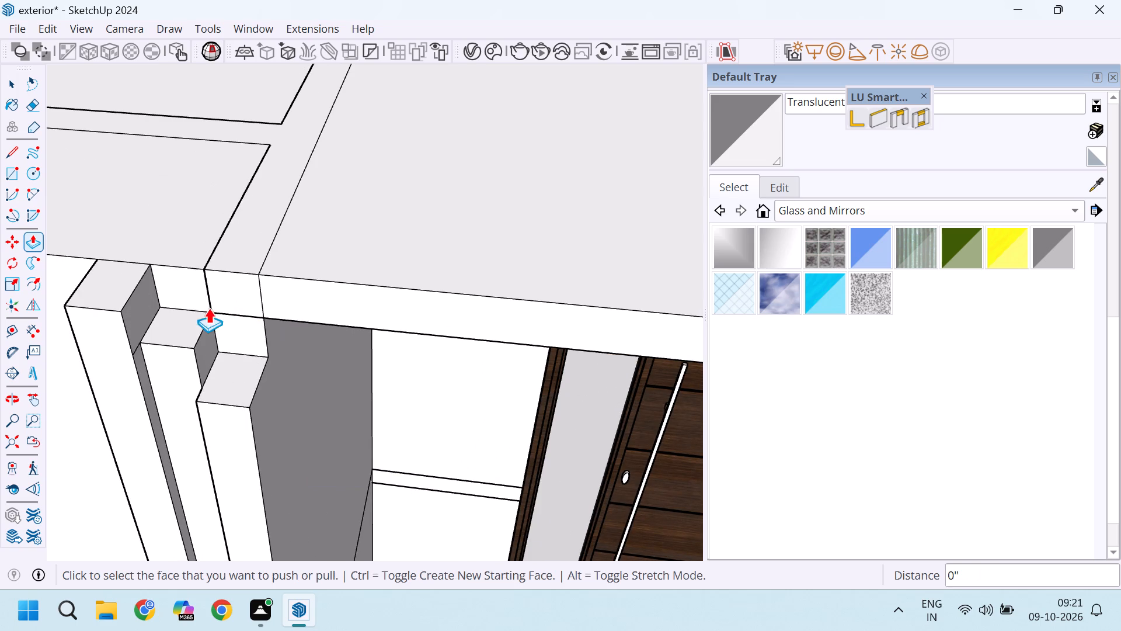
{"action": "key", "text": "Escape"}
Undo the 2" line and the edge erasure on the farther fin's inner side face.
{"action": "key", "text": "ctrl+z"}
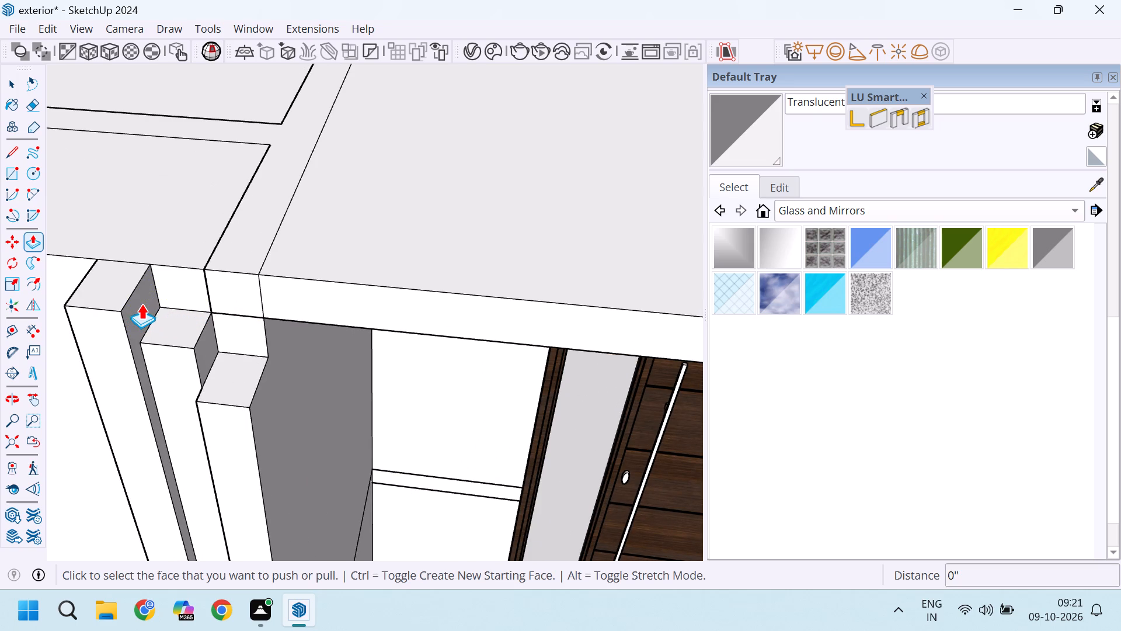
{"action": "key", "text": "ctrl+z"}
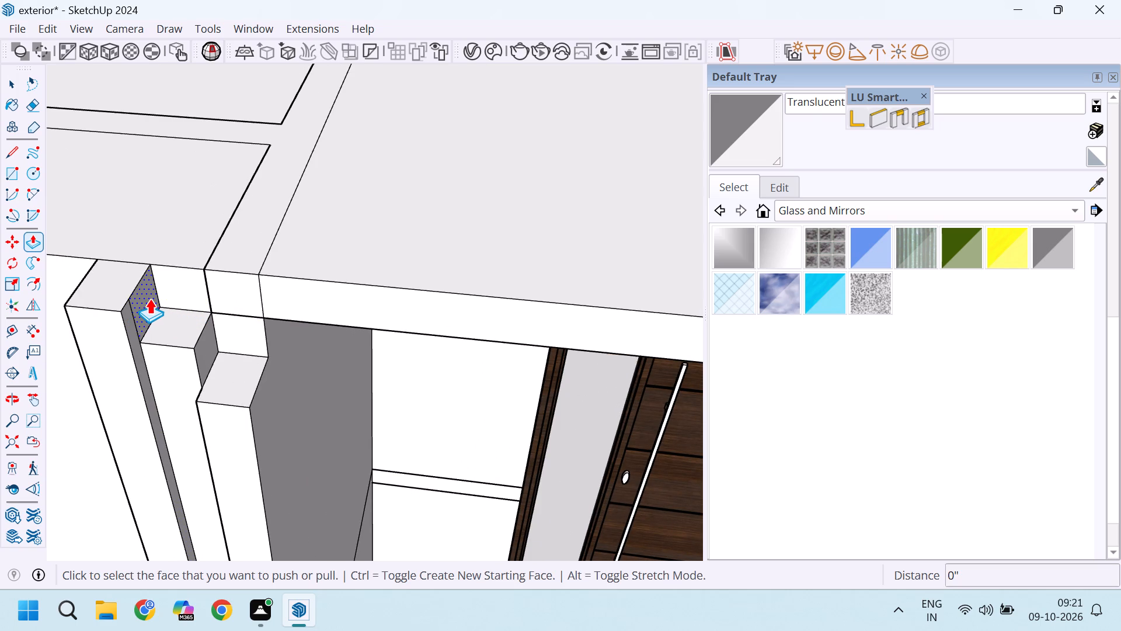
Push/Pull the farther fin's upper side face 6" across the strip, and another 6" across the fin nearest the door.
{"action": "left_click", "coordinate": [149, 299]}
{"action": "scroll", "coordinate": [277, 300], "scroll_direction": "down", "scroll_amount": 15}
{"action": "scroll", "coordinate": [263, 309], "scroll_direction": "up", "scroll_amount": 6}
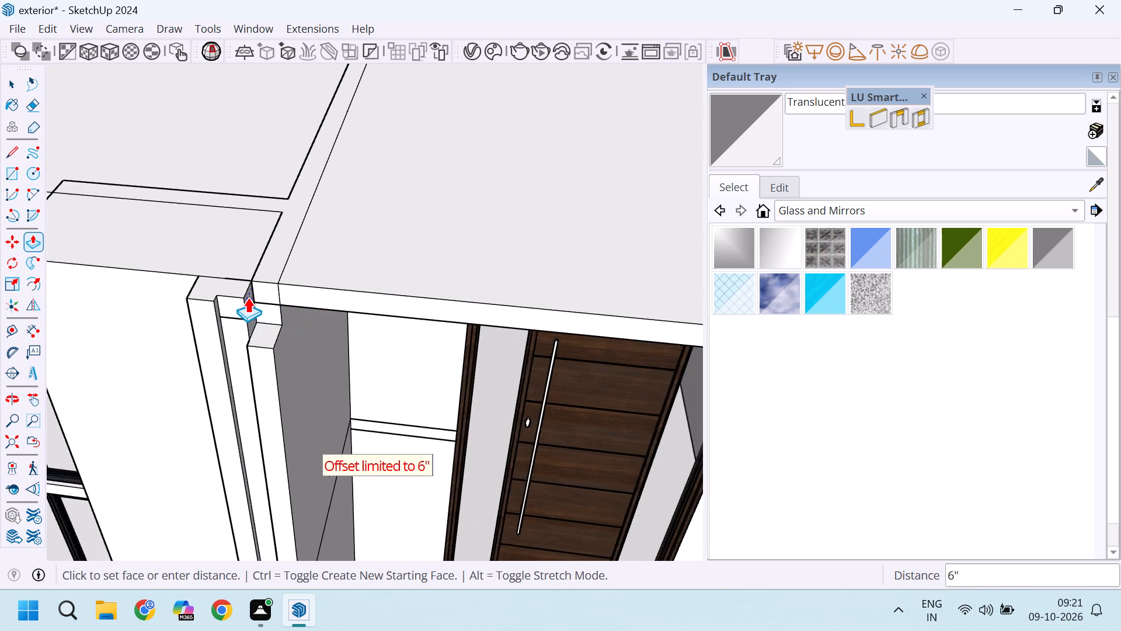
{"action": "scroll", "coordinate": [248, 297], "scroll_direction": "up", "scroll_amount": 4}
{"action": "left_click", "coordinate": [267, 310]}
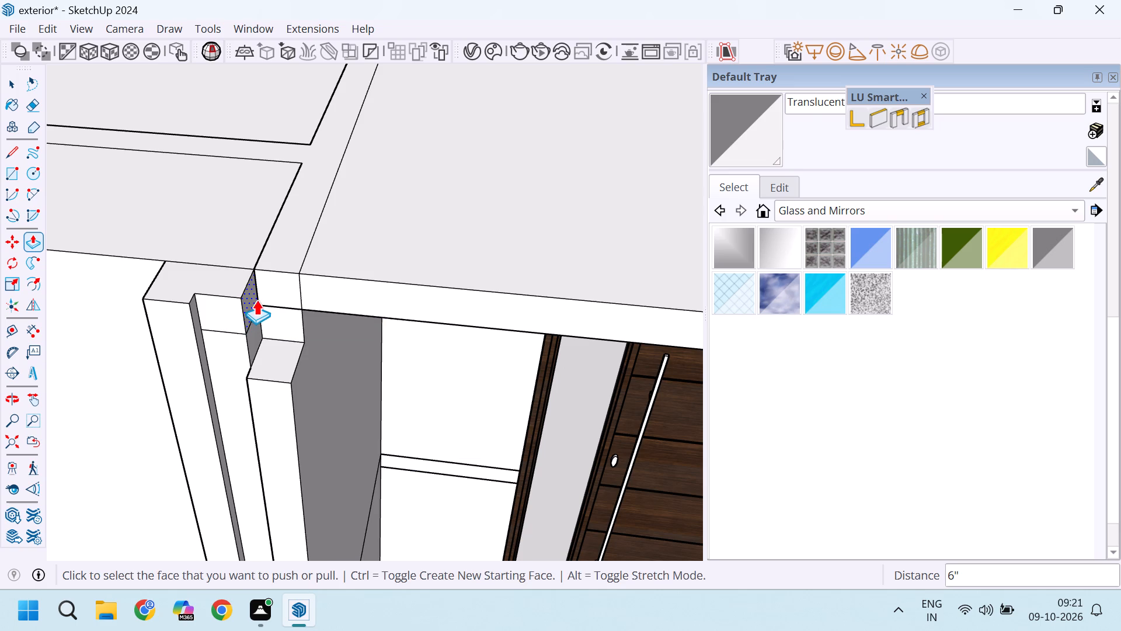
{"action": "left_click", "coordinate": [255, 299]}
{"action": "scroll", "coordinate": [333, 308], "scroll_direction": "down", "scroll_amount": 4}
{"action": "left_click", "coordinate": [312, 313]}
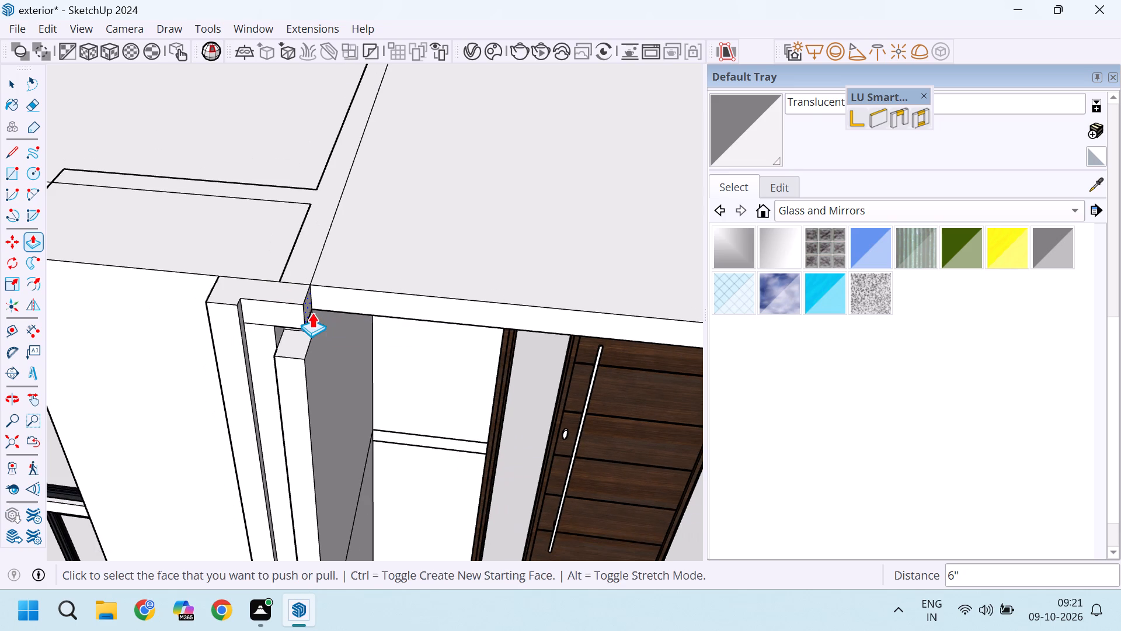
Push/Pull the end face of this new band 16' along the slab's front edge to the slab's corner past the entrance door.
{"action": "left_click", "coordinate": [307, 301]}
{"action": "scroll", "coordinate": [365, 318], "scroll_direction": "down", "scroll_amount": 13}
{"action": "scroll", "coordinate": [562, 314], "scroll_direction": "up", "scroll_amount": 5}
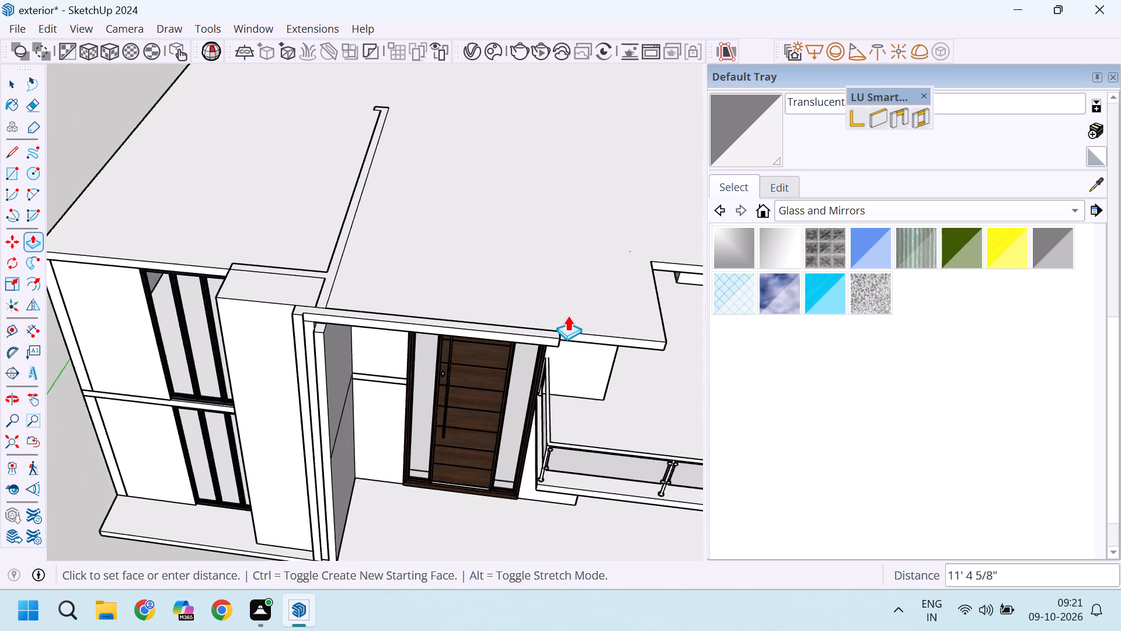
{"action": "scroll", "coordinate": [431, 348], "scroll_direction": "down", "scroll_amount": 10}
{"action": "scroll", "coordinate": [534, 348], "scroll_direction": "up", "scroll_amount": 10}
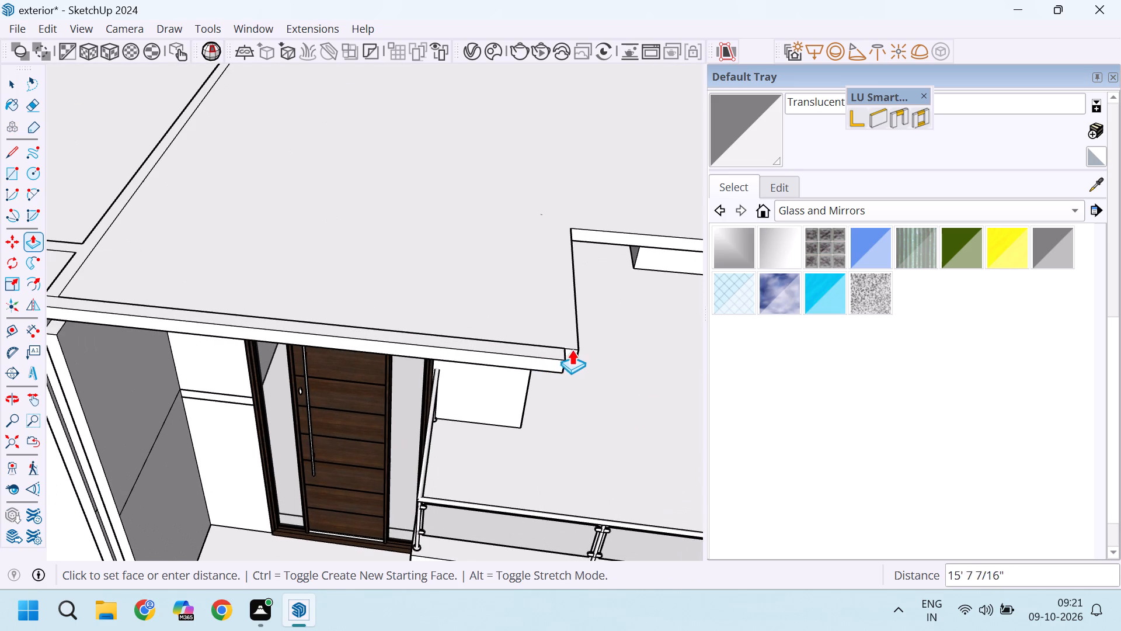
{"action": "left_click", "coordinate": [575, 349]}
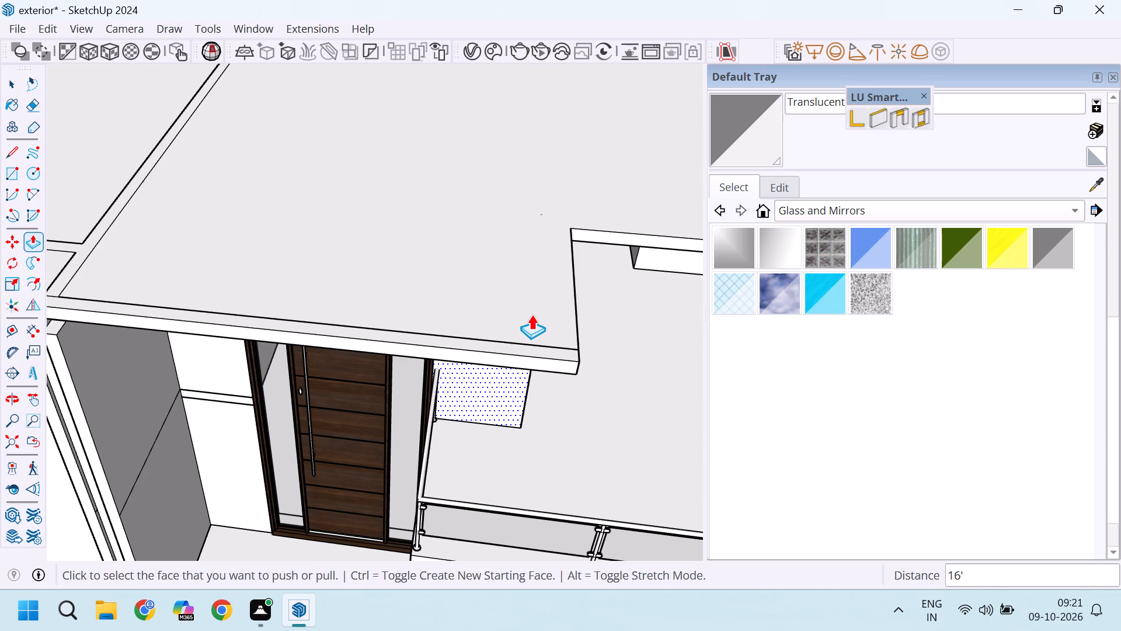
Push/Pull the small upper side face just below the first band 6" across the fin nearest the door.
{"action": "scroll", "coordinate": [530, 313], "scroll_direction": "down", "scroll_amount": 10}
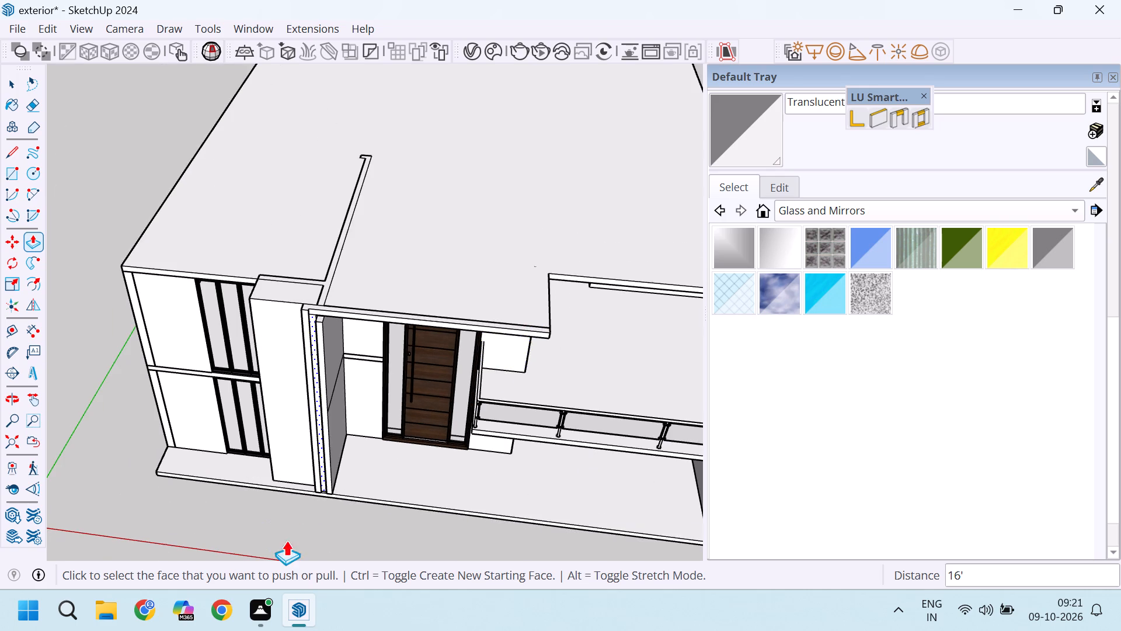
{"action": "middle_click_drag", "start_coordinate": [328, 531], "coordinate": [322, 391]}
{"action": "scroll", "coordinate": [342, 158], "scroll_direction": "up", "scroll_amount": 7}
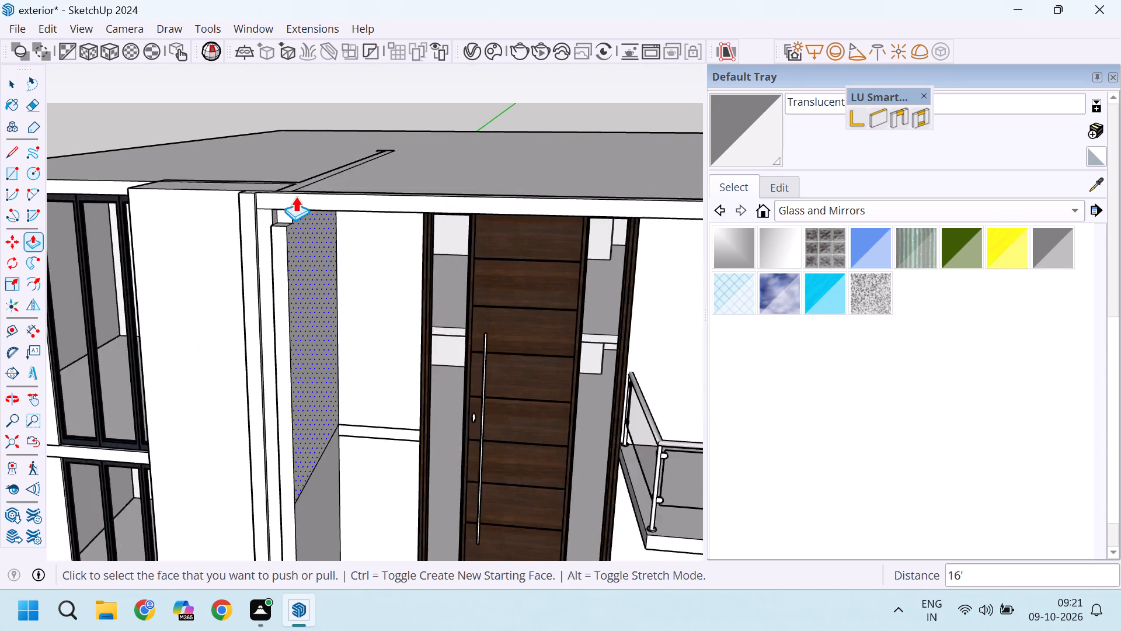
{"action": "scroll", "coordinate": [295, 196], "scroll_direction": "up", "scroll_amount": 8}
{"action": "left_click", "coordinate": [271, 221]}
{"action": "scroll", "coordinate": [271, 221], "scroll_direction": "down", "scroll_amount": 12}
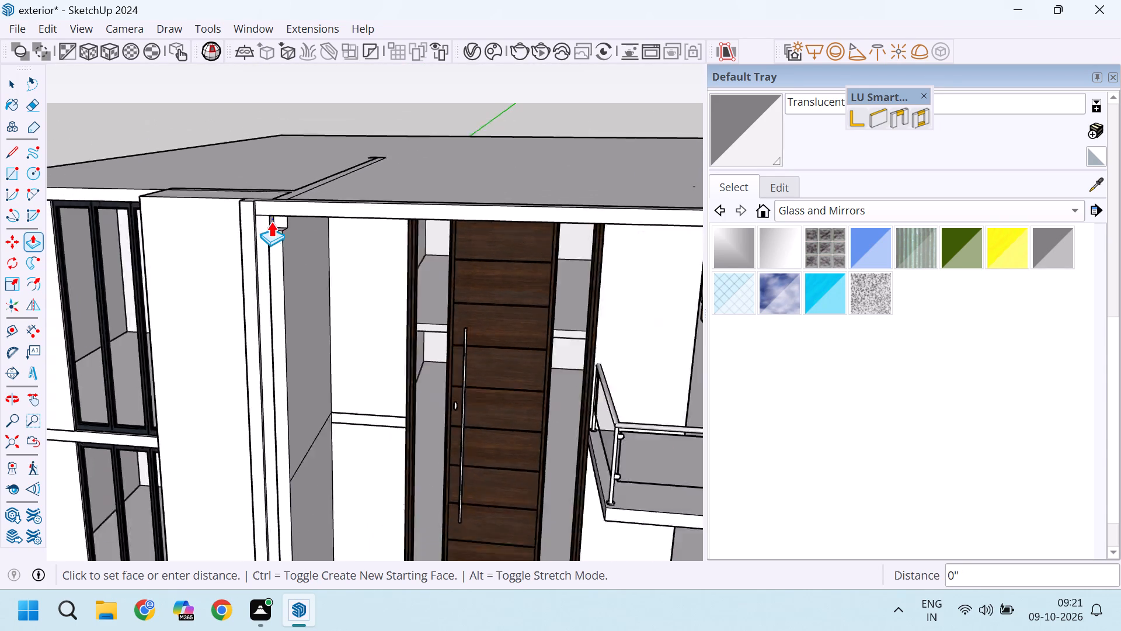
{"action": "scroll", "coordinate": [456, 221], "scroll_direction": "up", "scroll_amount": 3}
{"action": "scroll", "coordinate": [458, 223], "scroll_direction": "down", "scroll_amount": 2}
{"action": "scroll", "coordinate": [277, 222], "scroll_direction": "up", "scroll_amount": 10}
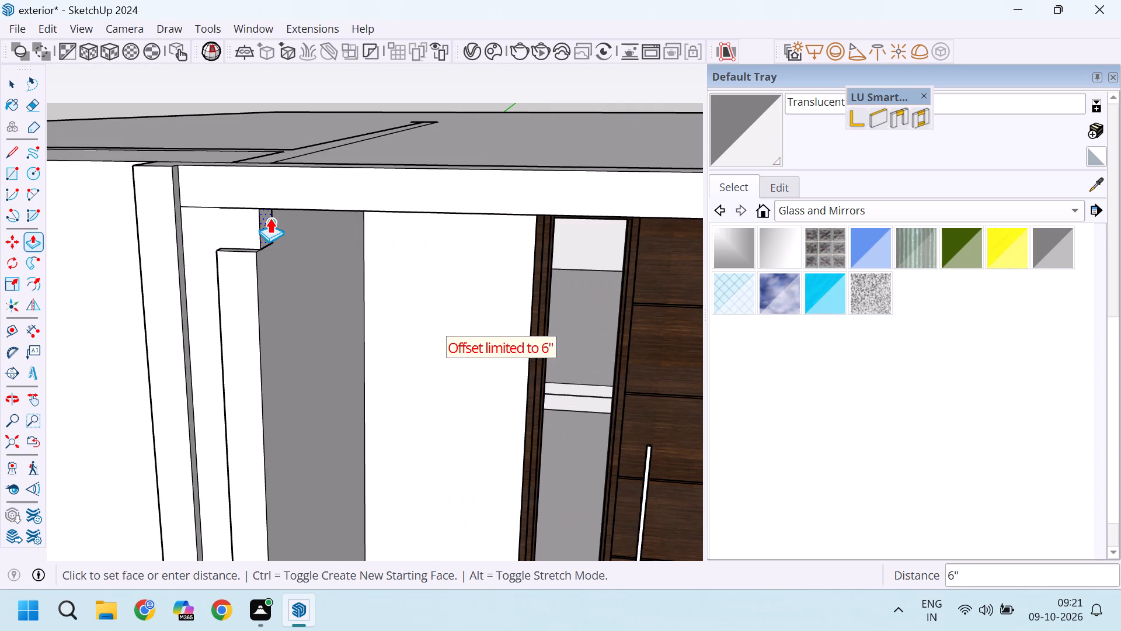
{"action": "left_click", "coordinate": [270, 218]}
Push/Pull the end face of this second band 16' along the underside of the first band to the slab's corner.
{"action": "scroll", "coordinate": [319, 229], "scroll_direction": "down", "scroll_amount": 6}
{"action": "scroll", "coordinate": [283, 220], "scroll_direction": "up", "scroll_amount": 5}
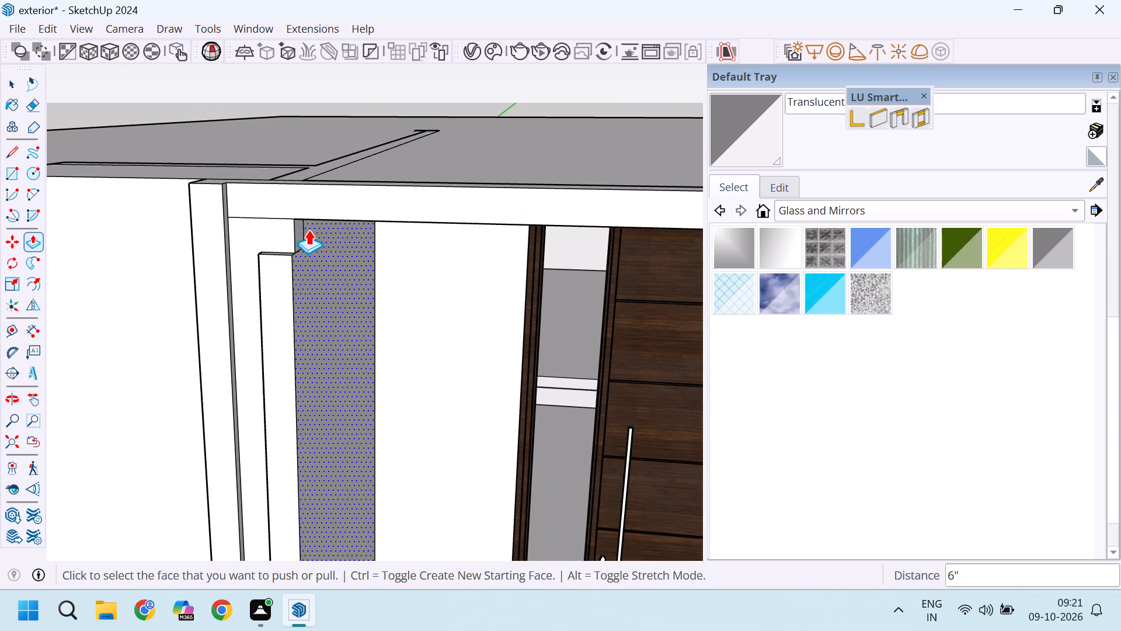
{"action": "scroll", "coordinate": [308, 230], "scroll_direction": "up", "scroll_amount": 5}
{"action": "left_click", "coordinate": [291, 230]}
{"action": "scroll", "coordinate": [399, 265], "scroll_direction": "down", "scroll_amount": 16}
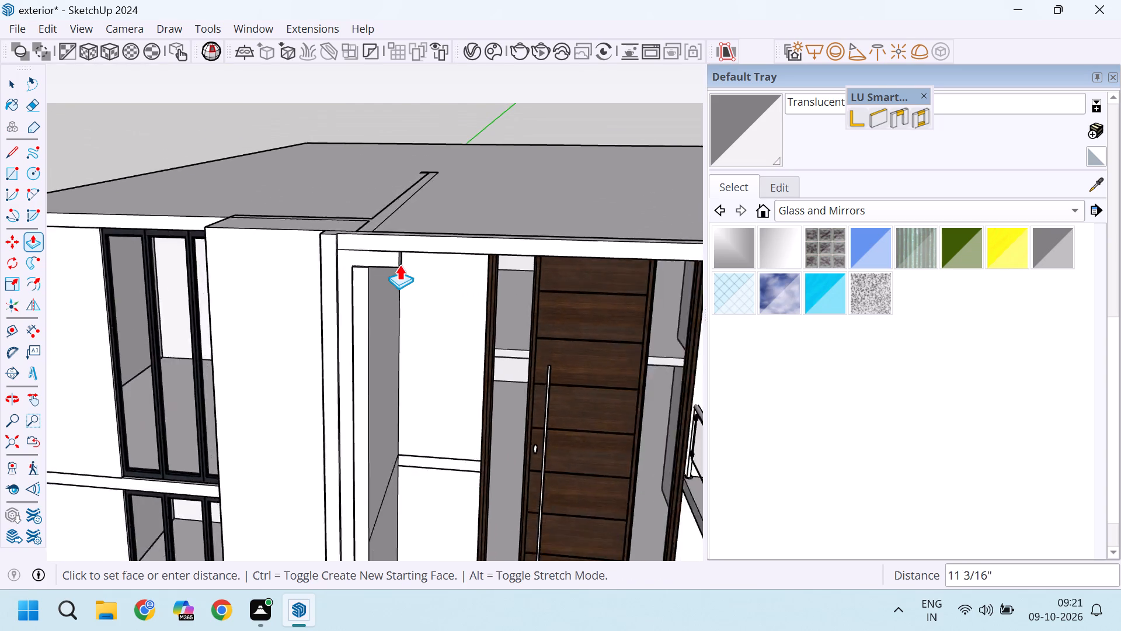
{"action": "scroll", "coordinate": [399, 265], "scroll_direction": "down", "scroll_amount": 16}
{"action": "scroll", "coordinate": [482, 268], "scroll_direction": "up", "scroll_amount": 11}
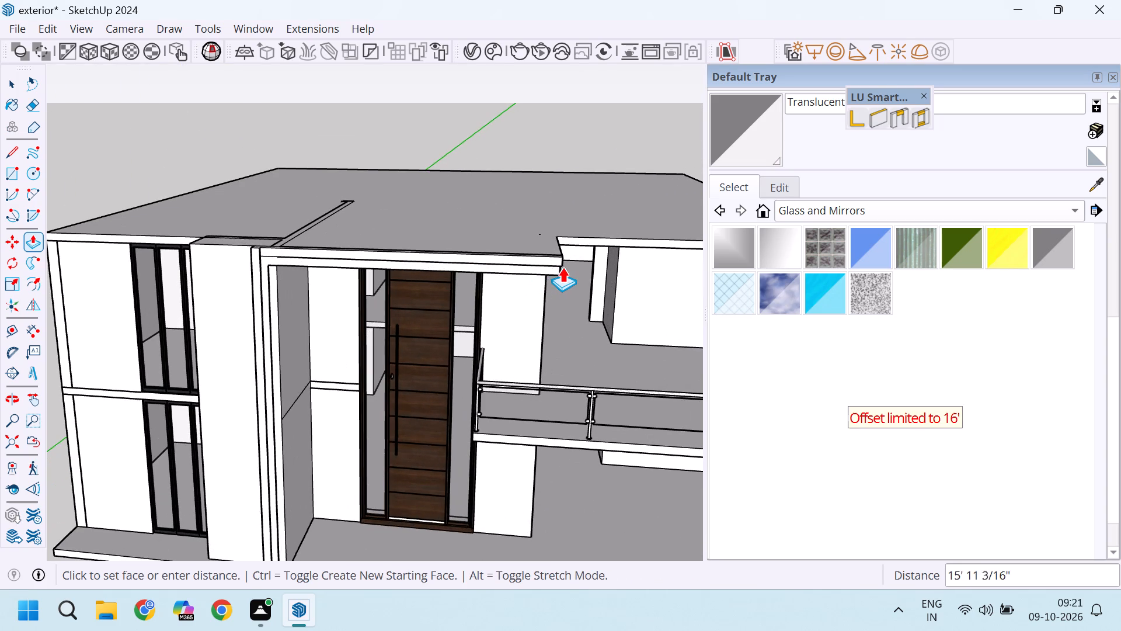
{"action": "scroll", "coordinate": [562, 267], "scroll_direction": "up", "scroll_amount": 11}
{"action": "middle_click_drag", "start_coordinate": [546, 271], "coordinate": [389, 293]}
{"action": "scroll", "coordinate": [388, 293], "scroll_direction": "up", "scroll_amount": 5}
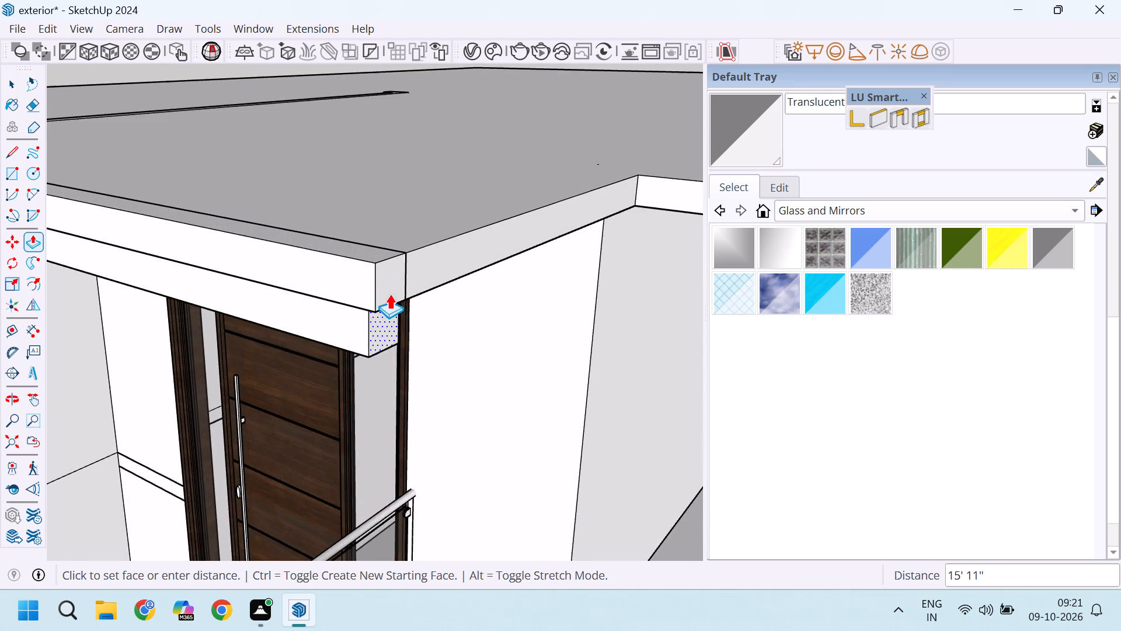
{"action": "scroll", "coordinate": [396, 299], "scroll_direction": "up", "scroll_amount": 5}
{"action": "left_click", "coordinate": [407, 300]}
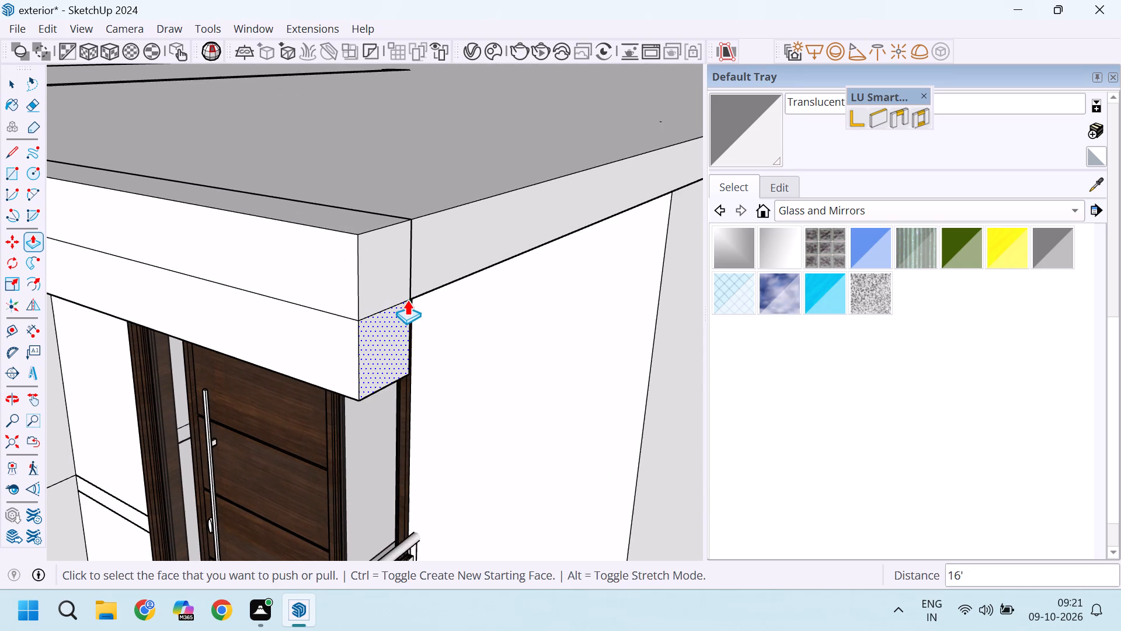
Draw lines 6" down and 8" across to the front edge on the innermost fin's side face, directly below the second band.
{"action": "middle_click_drag", "start_coordinate": [383, 331], "coordinate": [416, 268]}
{"action": "scroll", "coordinate": [440, 264], "scroll_direction": "down", "scroll_amount": 20}
{"action": "scroll", "coordinate": [440, 264], "scroll_direction": "down", "scroll_amount": 4}
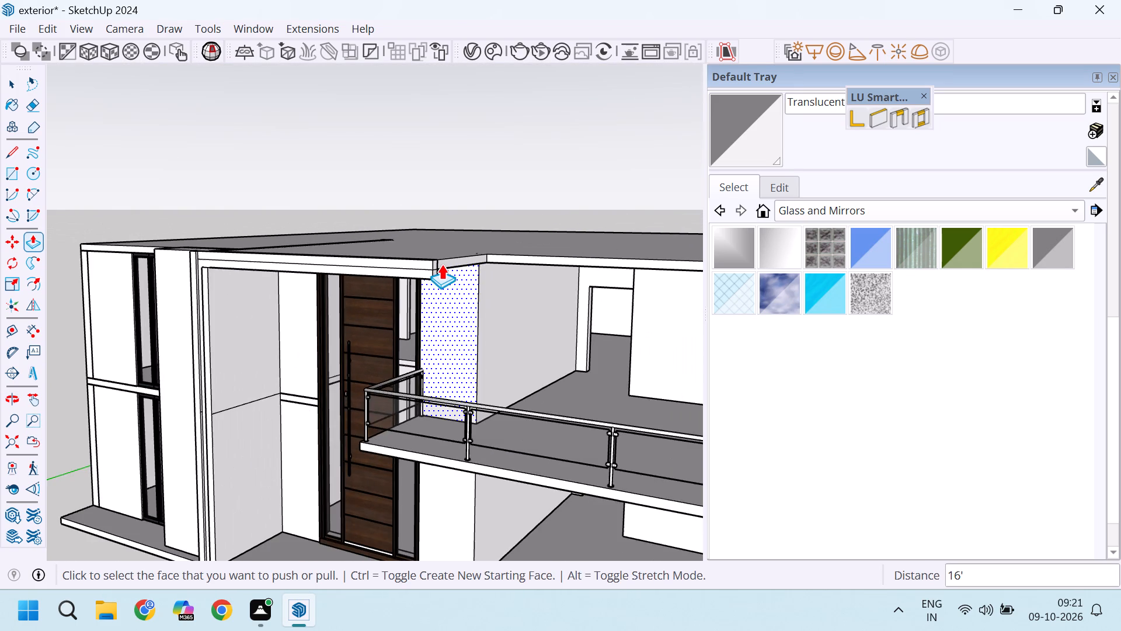
{"action": "scroll", "coordinate": [211, 258], "scroll_direction": "up", "scroll_amount": 16}
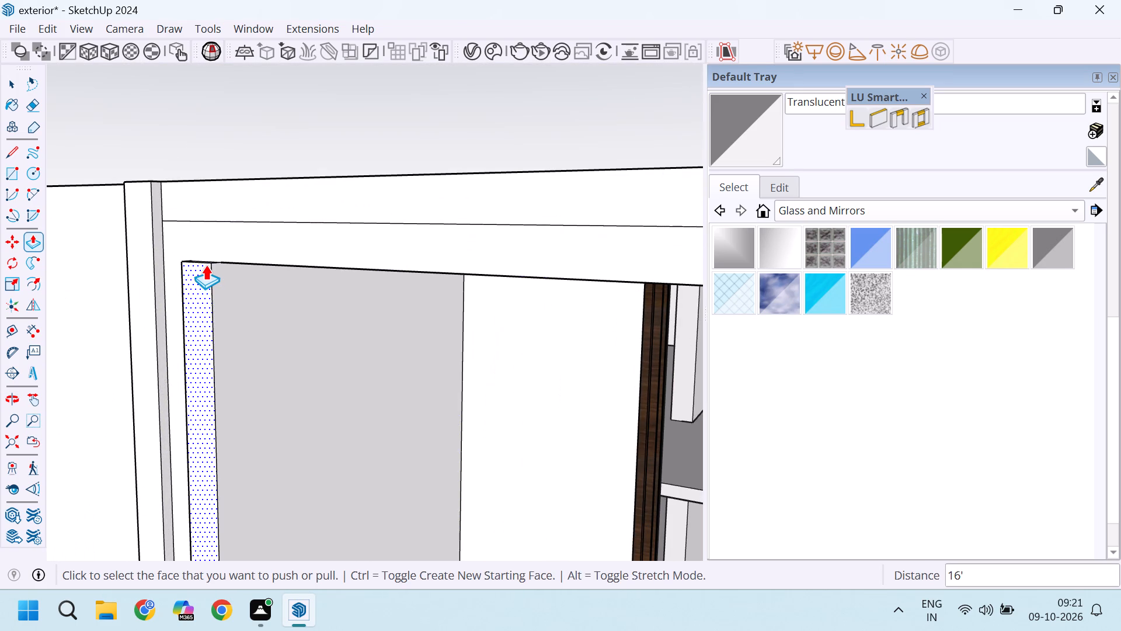
{"action": "scroll", "coordinate": [215, 269], "scroll_direction": "down", "scroll_amount": 6}
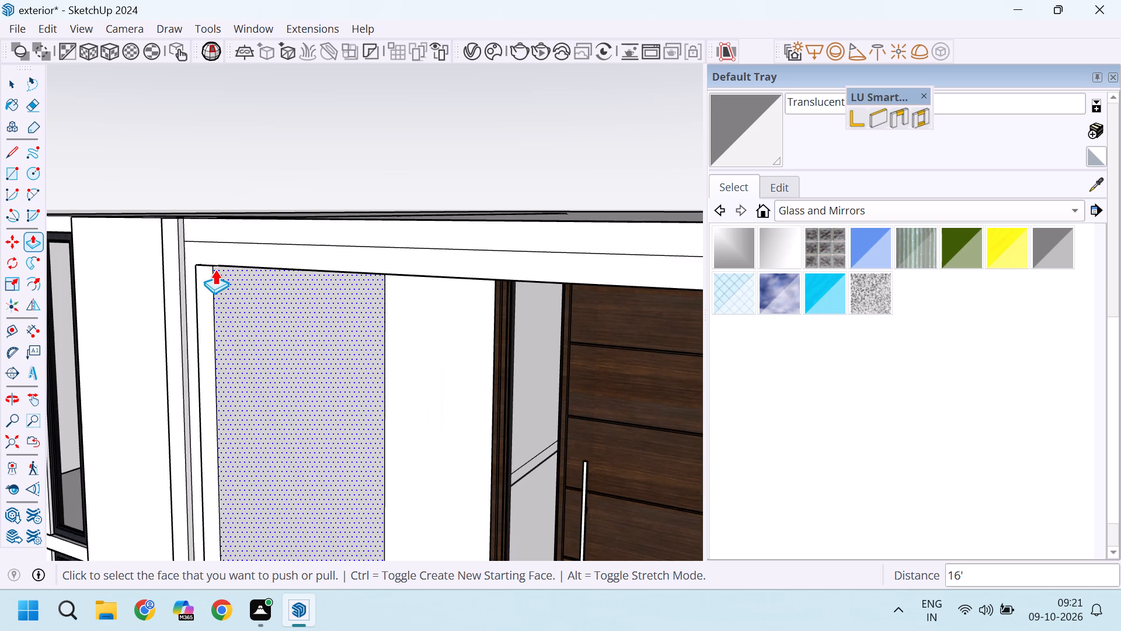
{"action": "scroll", "coordinate": [194, 262], "scroll_direction": "down", "scroll_amount": 4}
{"action": "scroll", "coordinate": [203, 262], "scroll_direction": "up", "scroll_amount": 3}
{"action": "scroll", "coordinate": [177, 213], "scroll_direction": "up", "scroll_amount": 4}
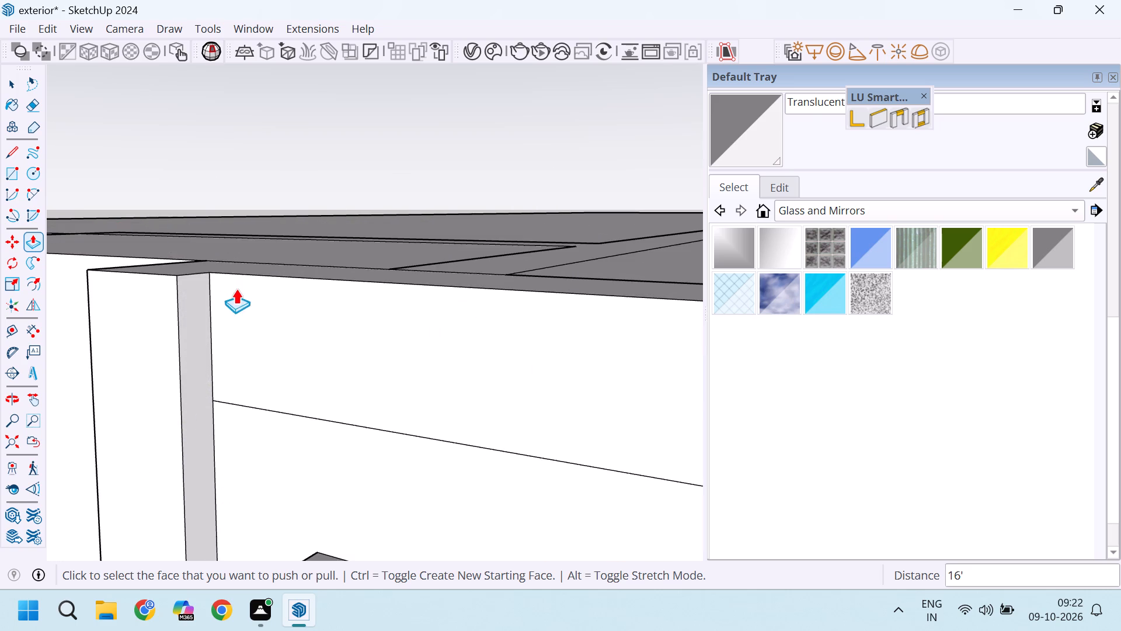
{"action": "scroll", "coordinate": [237, 291], "scroll_direction": "down", "scroll_amount": 20}
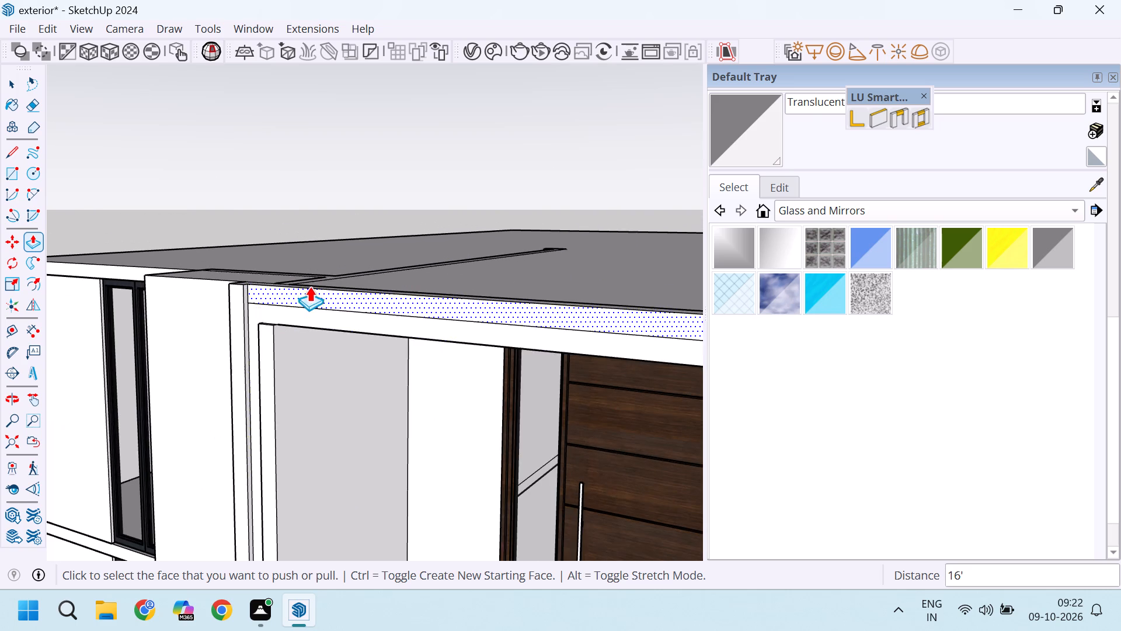
{"action": "middle_click_drag", "start_coordinate": [309, 286], "coordinate": [175, 366]}
{"action": "scroll", "coordinate": [162, 314], "scroll_direction": "up", "scroll_amount": 15}
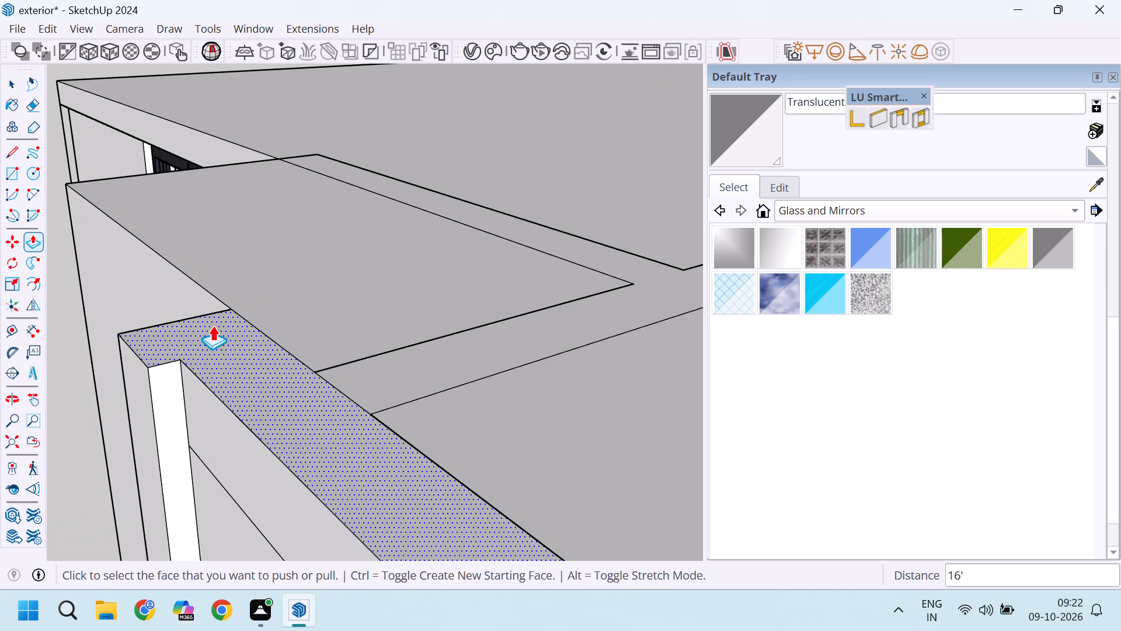
{"action": "key", "text": "l"}
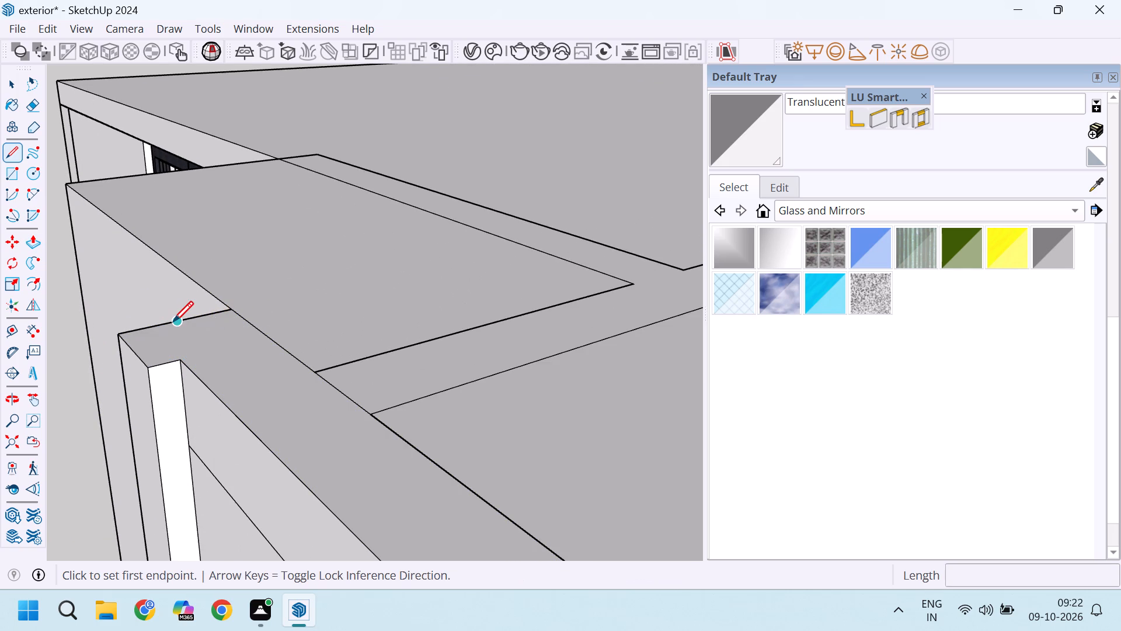
{"action": "scroll", "coordinate": [163, 330], "scroll_direction": "down", "scroll_amount": 17}
{"action": "scroll", "coordinate": [179, 398], "scroll_direction": "up", "scroll_amount": 9}
{"action": "scroll", "coordinate": [193, 336], "scroll_direction": "down", "scroll_amount": 11}
{"action": "scroll", "coordinate": [189, 417], "scroll_direction": "up", "scroll_amount": 6}
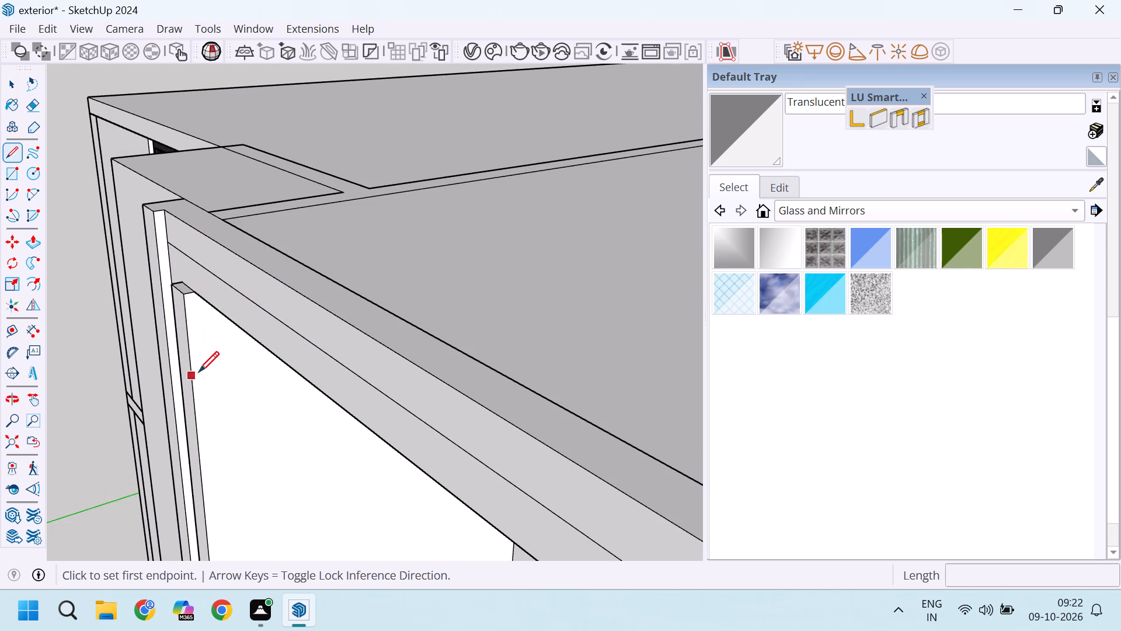
{"action": "middle_click_drag", "start_coordinate": [204, 341], "coordinate": [214, 192]}
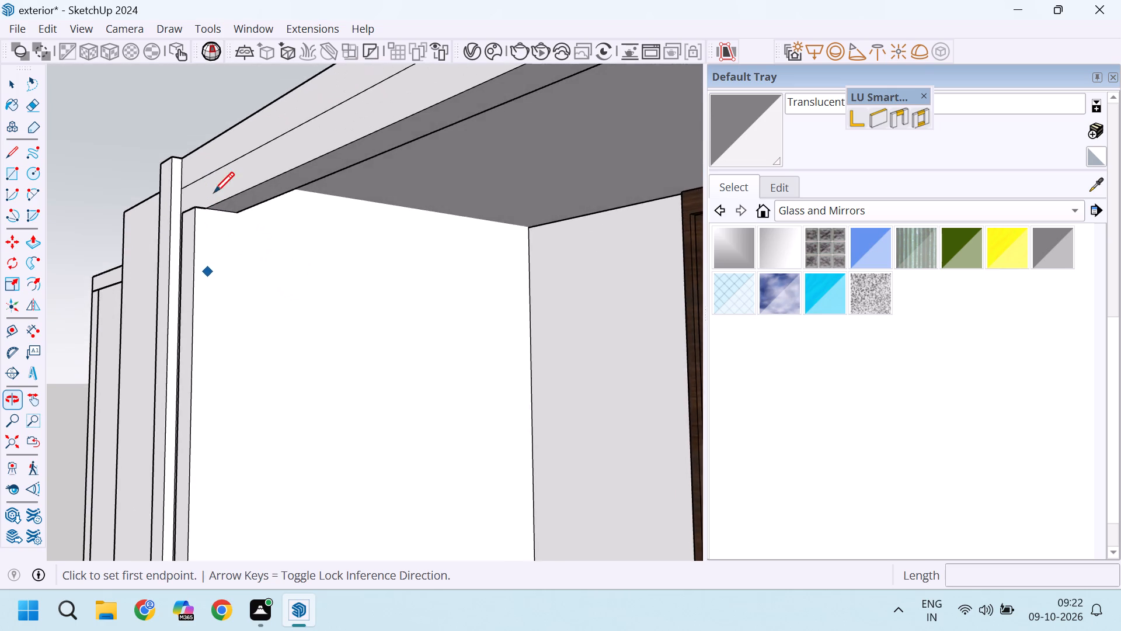
{"action": "scroll", "coordinate": [220, 199], "scroll_direction": "up", "scroll_amount": 4}
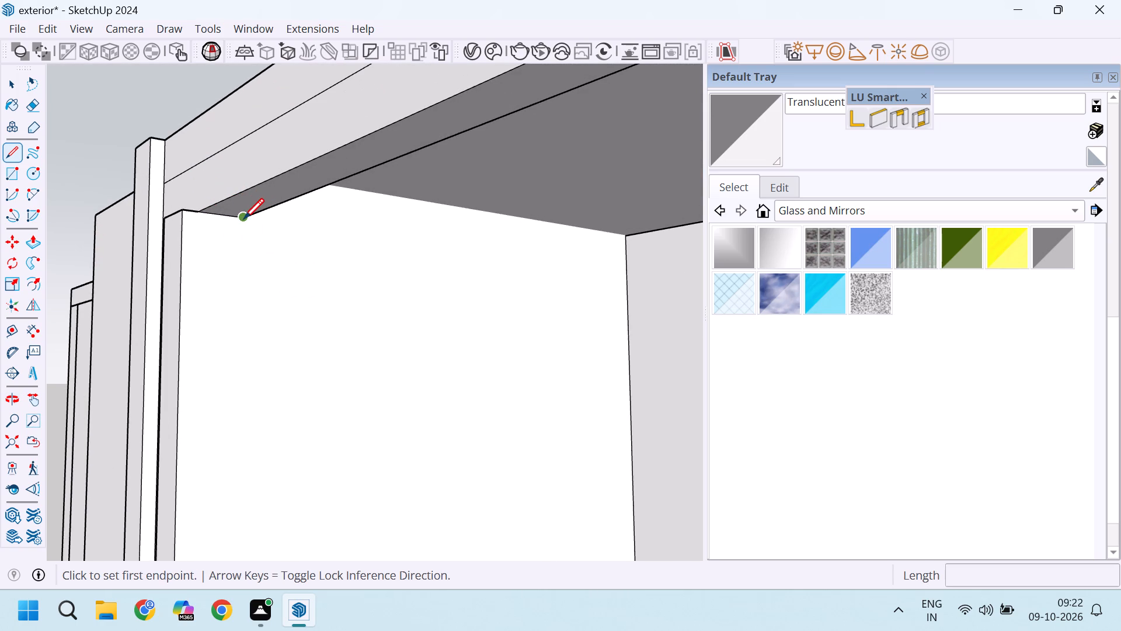
{"action": "left_click", "coordinate": [243, 219]}
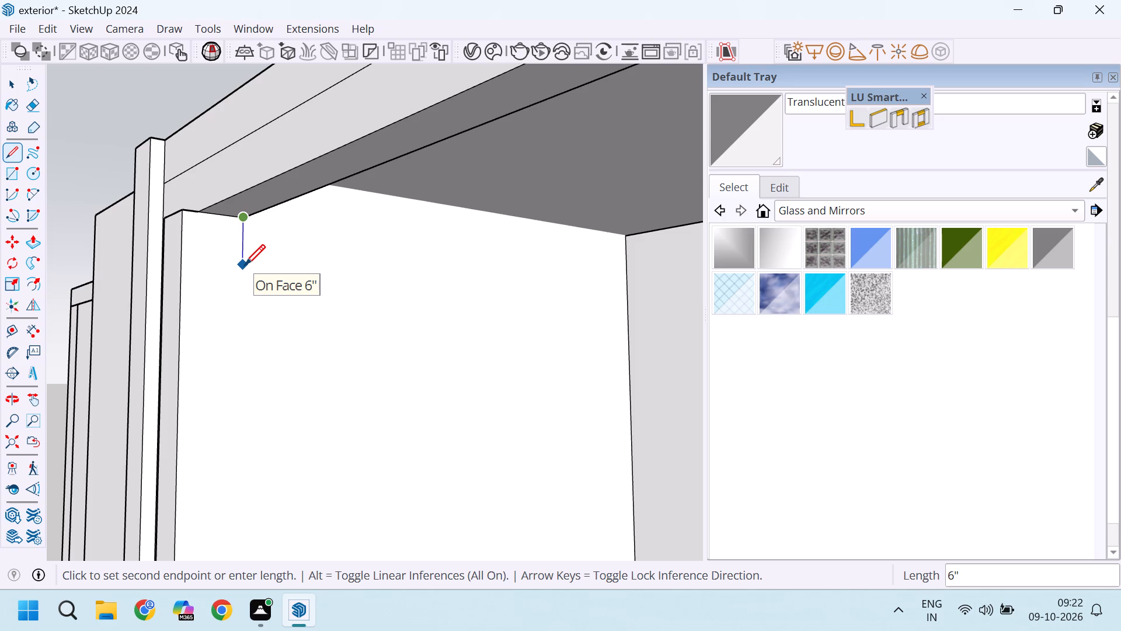
{"action": "left_click", "coordinate": [245, 265]}
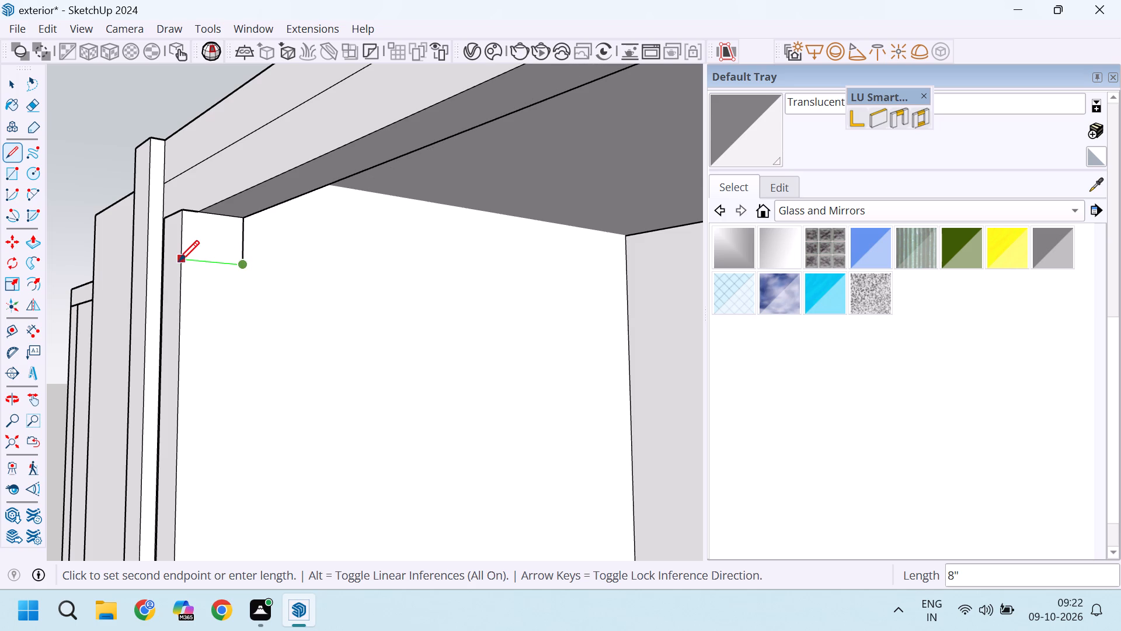
{"action": "left_click", "coordinate": [179, 261]}
Push/Pull the new 6" by 8" face 16' across the entrance to form a third band ending at the slab's corner.
{"action": "scroll", "coordinate": [236, 289], "scroll_direction": "down", "scroll_amount": 9}
{"action": "middle_click_drag", "start_coordinate": [231, 292], "coordinate": [274, 360]}
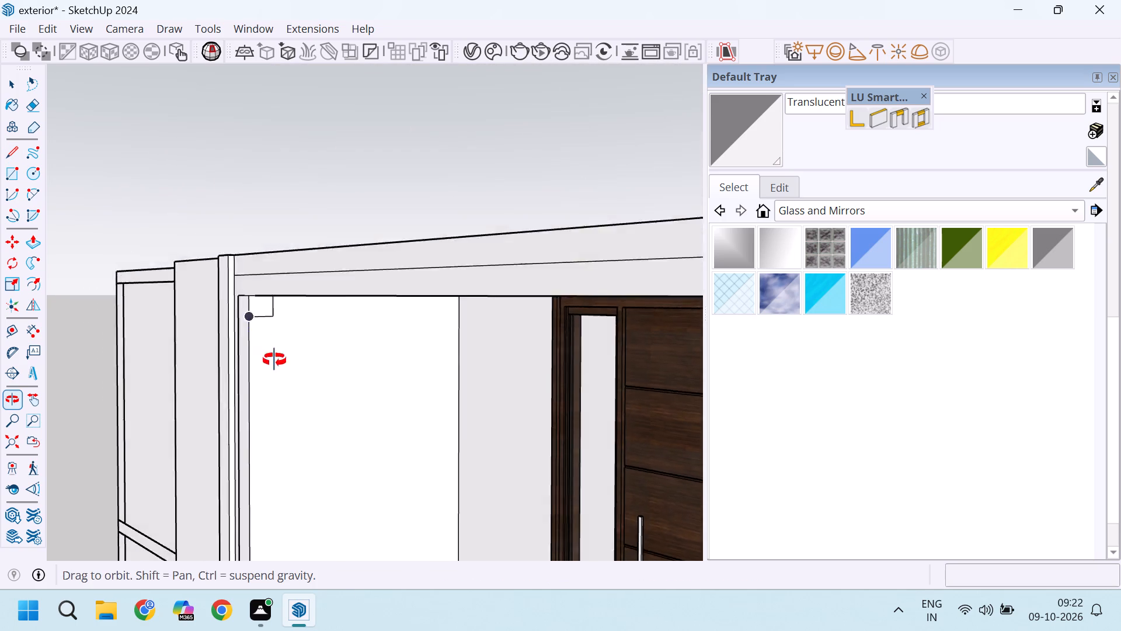
{"action": "middle_click_drag", "start_coordinate": [274, 360], "coordinate": [288, 379]}
{"action": "scroll", "coordinate": [298, 375], "scroll_direction": "up", "scroll_amount": 11}
{"action": "scroll", "coordinate": [298, 373], "scroll_direction": "down", "scroll_amount": 5}
{"action": "key", "text": "p"}
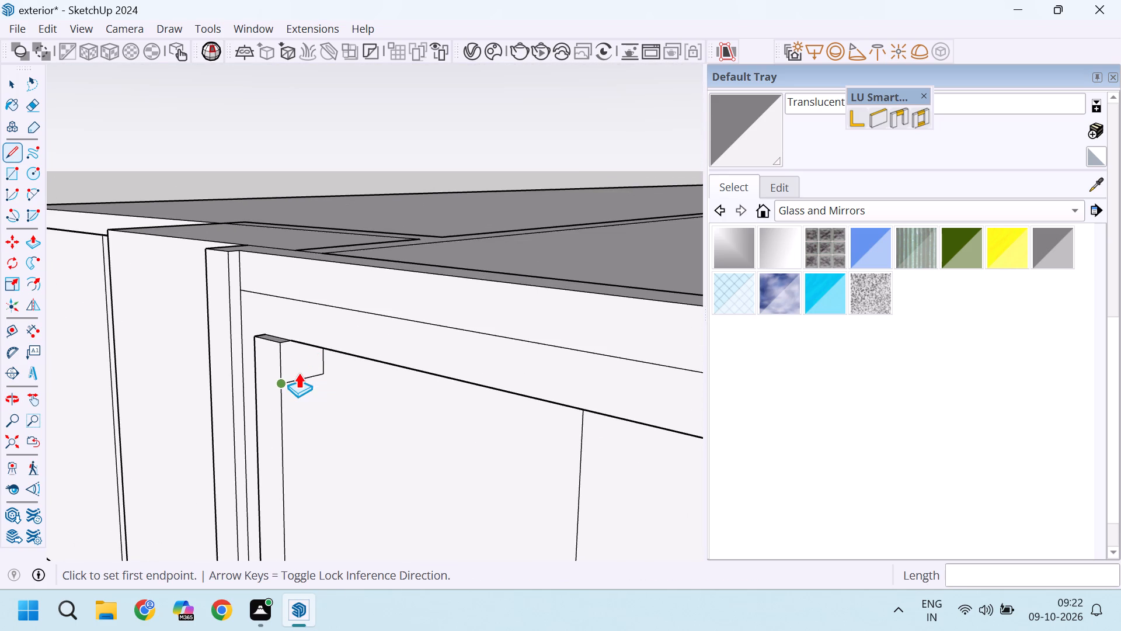
{"action": "left_click", "coordinate": [298, 365]}
{"action": "scroll", "coordinate": [333, 374], "scroll_direction": "down", "scroll_amount": 12}
{"action": "scroll", "coordinate": [429, 422], "scroll_direction": "down", "scroll_amount": 3}
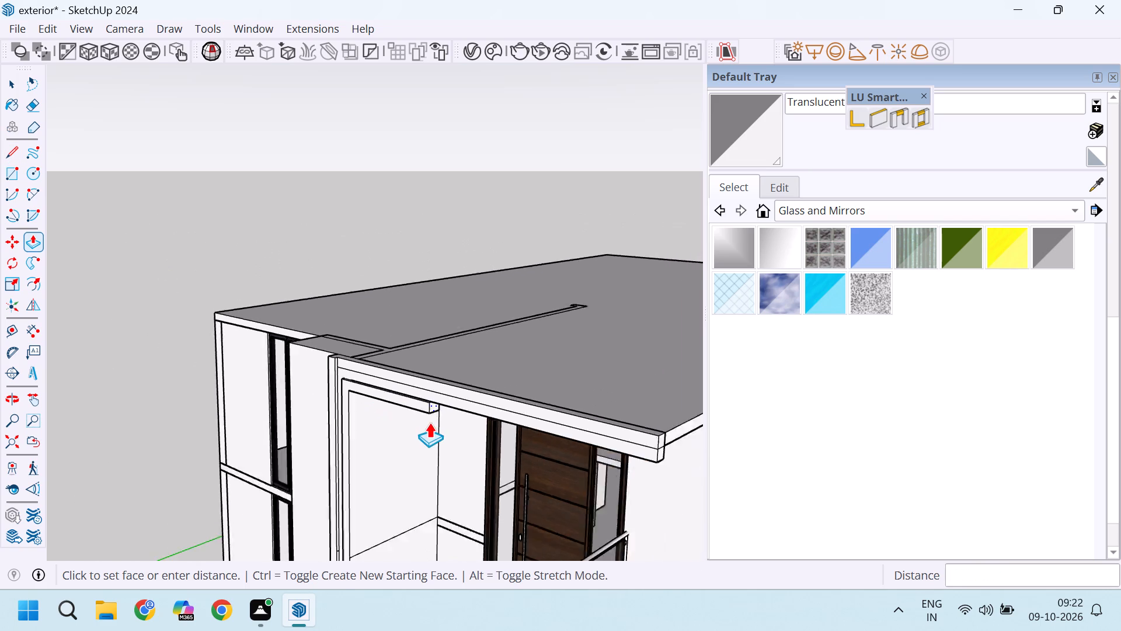
{"action": "scroll", "coordinate": [429, 422], "scroll_direction": "down", "scroll_amount": 7}
{"action": "scroll", "coordinate": [491, 441], "scroll_direction": "up", "scroll_amount": 11}
{"action": "scroll", "coordinate": [557, 438], "scroll_direction": "up", "scroll_amount": 4}
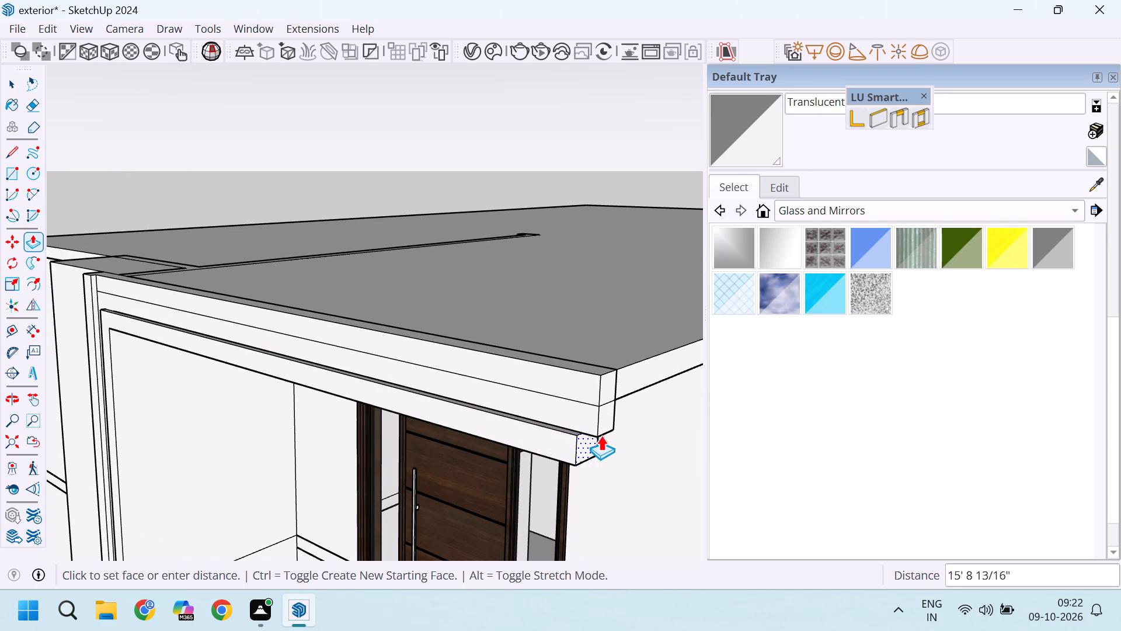
{"action": "left_click", "coordinate": [603, 437]}
Push/Pull the front face of the topmost band 2" outward, flush with the outermost vertical fin's front.
{"action": "scroll", "coordinate": [565, 429], "scroll_direction": "down", "scroll_amount": 4}
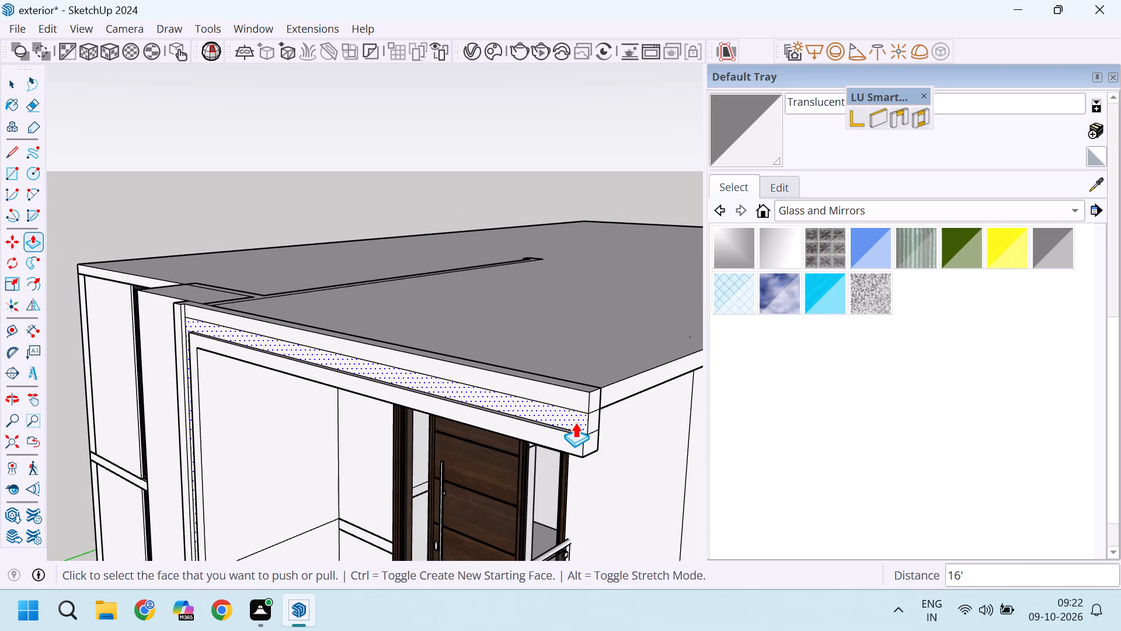
{"action": "scroll", "coordinate": [580, 423], "scroll_direction": "up", "scroll_amount": 9}
{"action": "scroll", "coordinate": [569, 365], "scroll_direction": "down", "scroll_amount": 4}
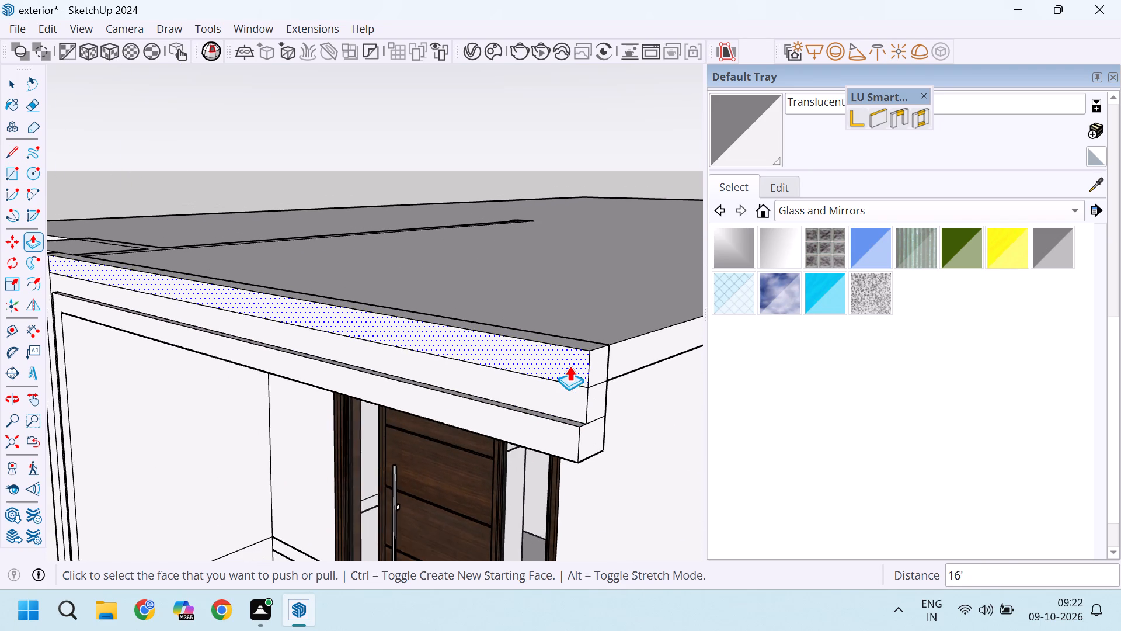
{"action": "scroll", "coordinate": [569, 366], "scroll_direction": "down", "scroll_amount": 5}
{"action": "scroll", "coordinate": [177, 288], "scroll_direction": "up", "scroll_amount": 13}
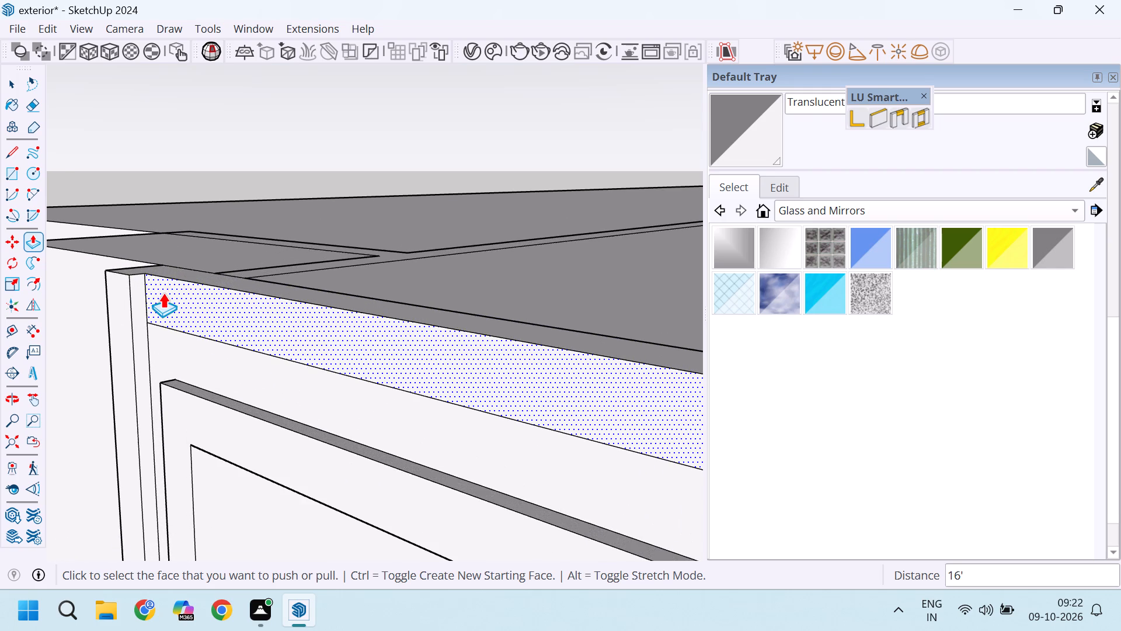
{"action": "left_click", "coordinate": [163, 293]}
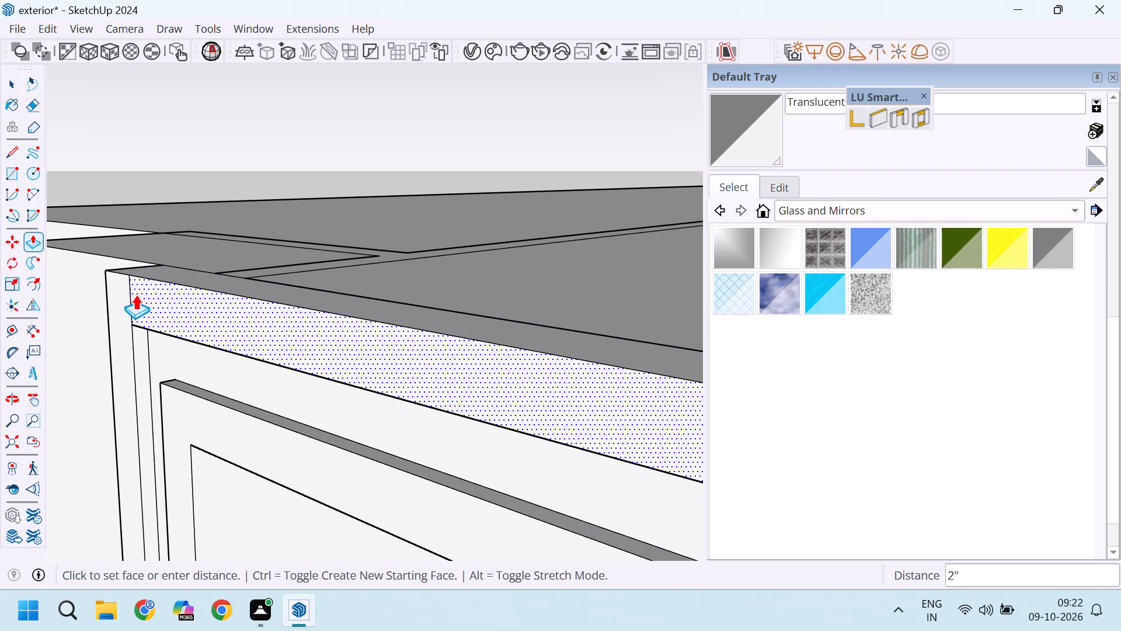
{"action": "left_click", "coordinate": [129, 295]}
Erase the vertical seam edge where the topmost band's front face meets the outermost fin.
{"action": "scroll", "coordinate": [255, 306], "scroll_direction": "down", "scroll_amount": 11}
{"action": "middle_click_drag", "start_coordinate": [250, 398], "coordinate": [359, 342]}
{"action": "key", "text": "space"}
{"action": "scroll", "coordinate": [359, 342], "scroll_direction": "down", "scroll_amount": 11}
{"action": "scroll", "coordinate": [364, 296], "scroll_direction": "up", "scroll_amount": 6}
{"action": "middle_click_drag", "start_coordinate": [367, 294], "coordinate": [371, 298]}
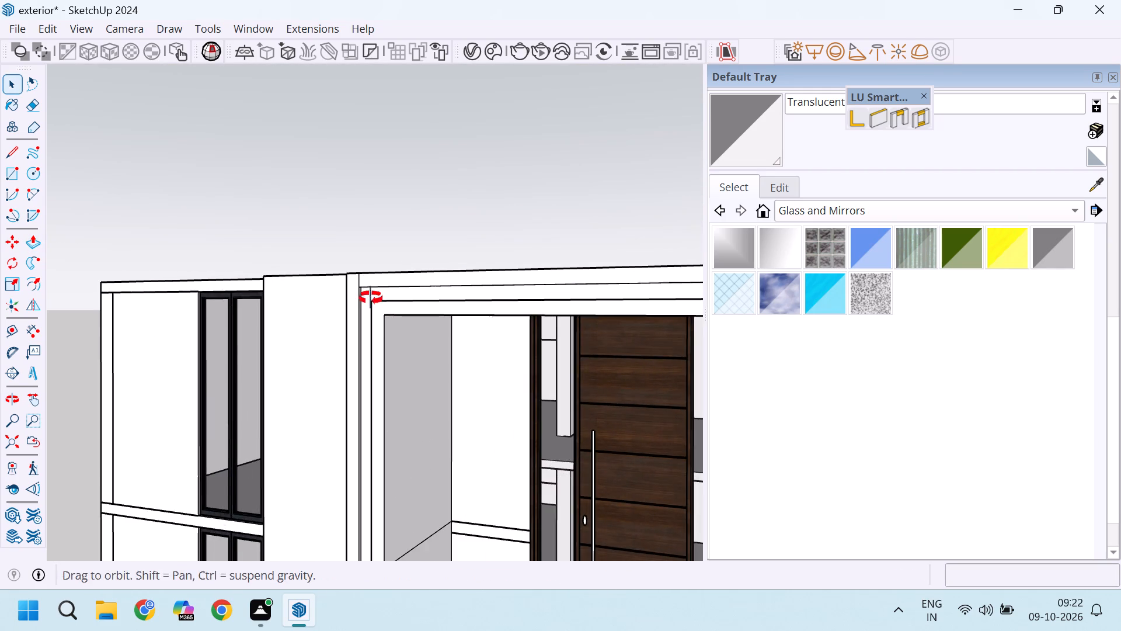
{"action": "middle_click_drag", "start_coordinate": [371, 298], "coordinate": [399, 326]}
{"action": "scroll", "coordinate": [390, 299], "scroll_direction": "up", "scroll_amount": 16}
{"action": "key", "text": "e"}
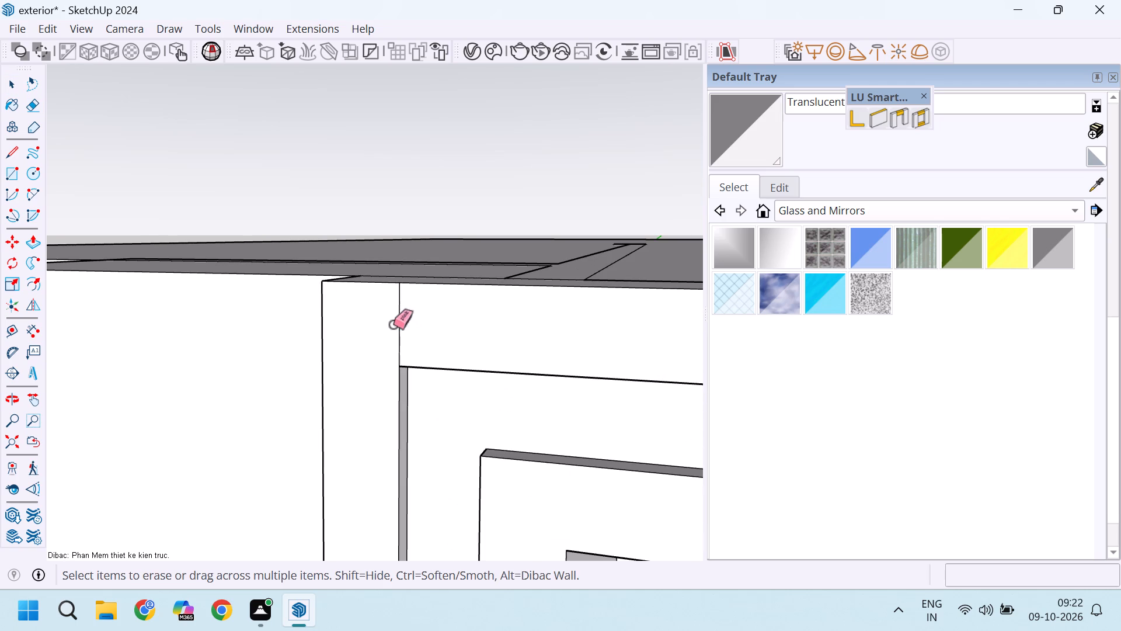
{"action": "left_click_drag", "start_coordinate": [394, 325], "coordinate": [405, 325]}
Examine the stepped bands and fins around the entrance from the front and below, and select the roof slab.
{"action": "scroll", "coordinate": [387, 322], "scroll_direction": "down", "scroll_amount": 20}
{"action": "scroll", "coordinate": [387, 322], "scroll_direction": "down", "scroll_amount": 5}
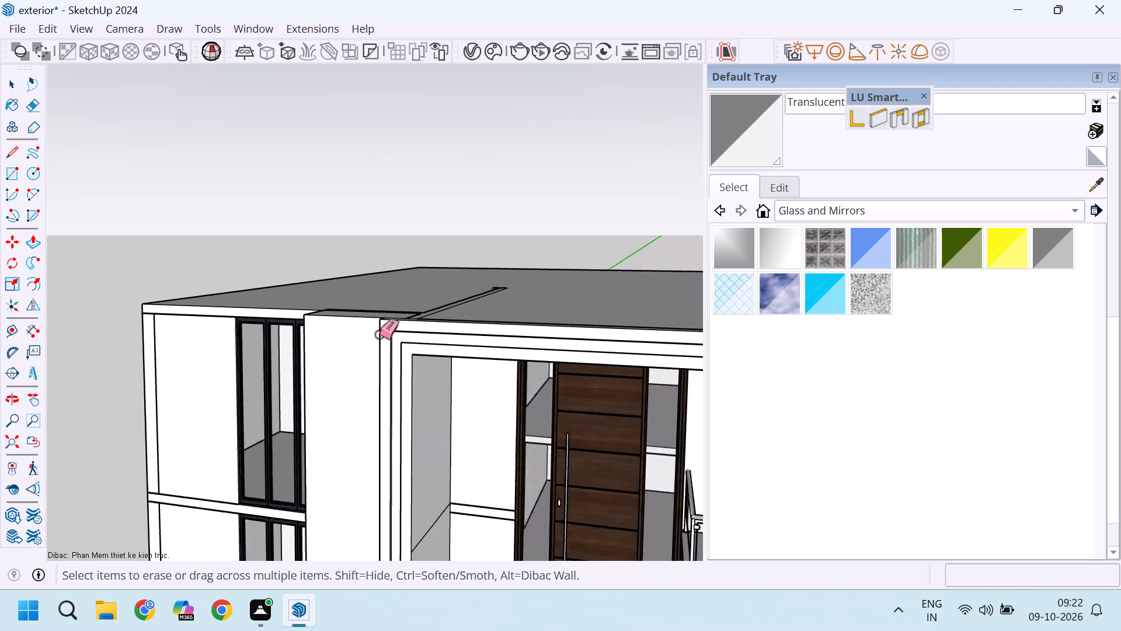
{"action": "scroll", "coordinate": [380, 335], "scroll_direction": "down", "scroll_amount": 9}
{"action": "scroll", "coordinate": [527, 335], "scroll_direction": "up", "scroll_amount": 5}
{"action": "key", "text": "space"}
{"action": "scroll", "coordinate": [500, 366], "scroll_direction": "up", "scroll_amount": 6}
{"action": "middle_click_drag", "start_coordinate": [506, 366], "coordinate": [517, 346]}
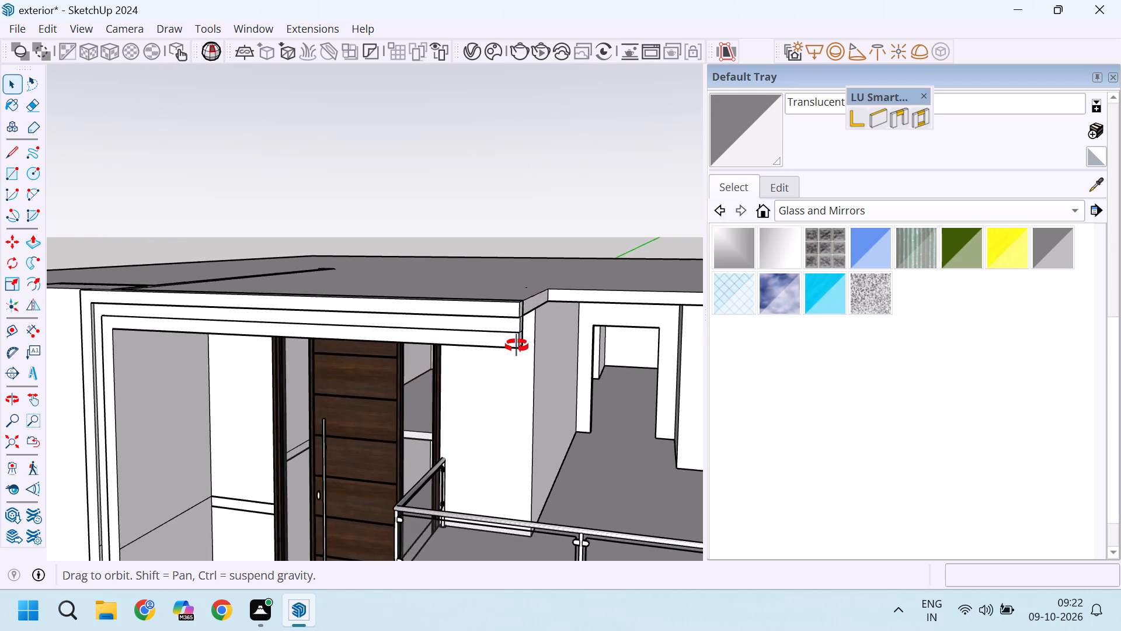
{"action": "middle_click_drag", "start_coordinate": [517, 346], "coordinate": [532, 307]}
{"action": "scroll", "coordinate": [464, 310], "scroll_direction": "up", "scroll_amount": 1}
{"action": "middle_click_drag", "start_coordinate": [464, 310], "coordinate": [468, 269]}
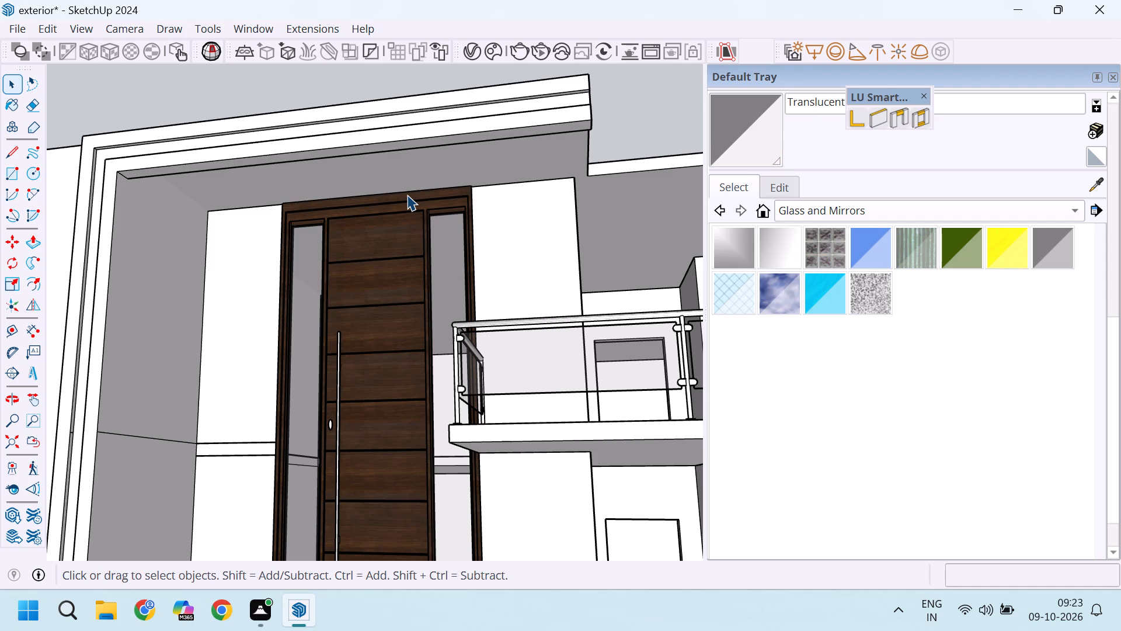
{"action": "scroll", "coordinate": [407, 195], "scroll_direction": "down", "scroll_amount": 4}
{"action": "middle_click_drag", "start_coordinate": [425, 192], "coordinate": [416, 152]}
{"action": "left_click", "coordinate": [412, 130]}
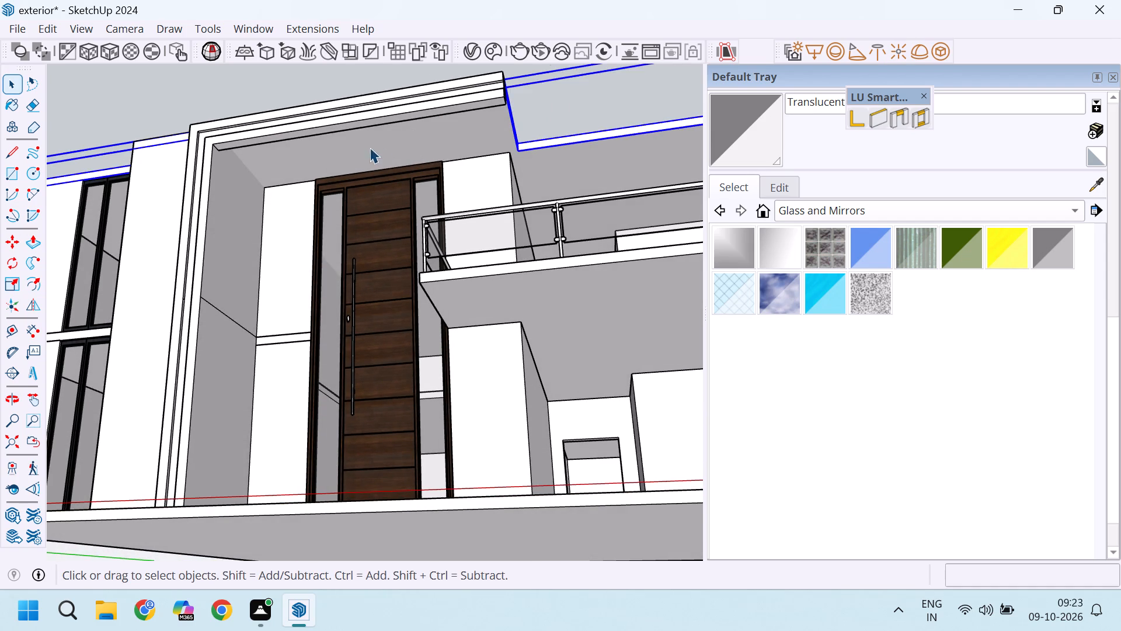
Draw a rectangle on the roof slab's underside over the entrance, from the slab corner beside the bands to the door wall.
{"action": "scroll", "coordinate": [368, 147], "scroll_direction": "up", "scroll_amount": 3}
{"action": "scroll", "coordinate": [326, 178], "scroll_direction": "up", "scroll_amount": 1}
{"action": "middle_click_drag", "start_coordinate": [325, 178], "coordinate": [293, 162]}
{"action": "scroll", "coordinate": [190, 158], "scroll_direction": "down", "scroll_amount": 2}
{"action": "middle_click_drag", "start_coordinate": [236, 152], "coordinate": [179, 150]}
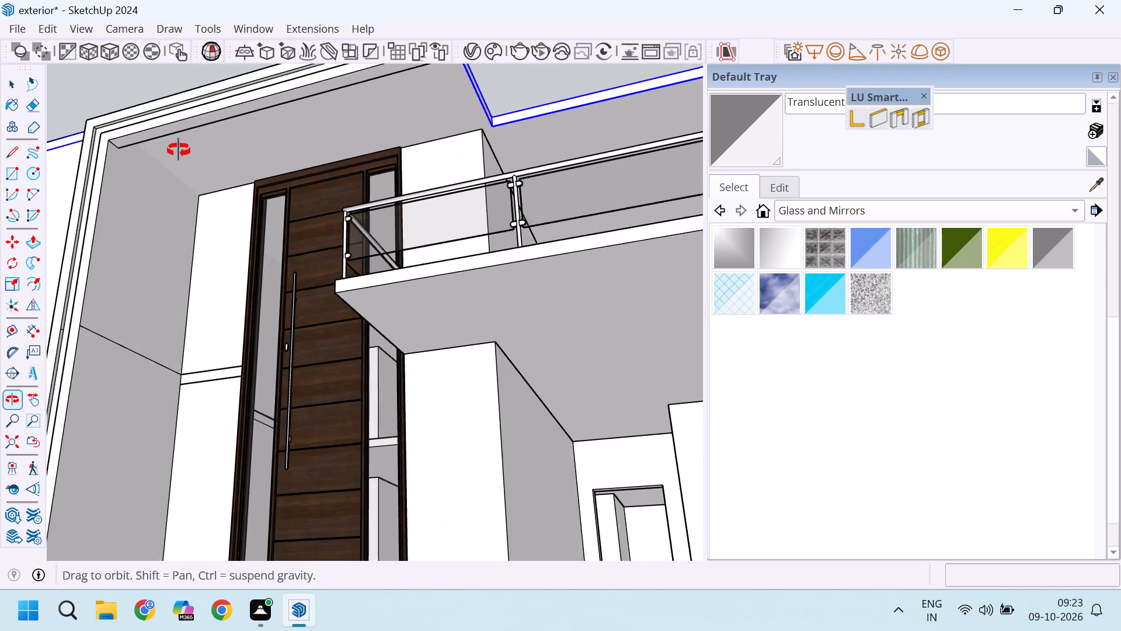
{"action": "middle_click_drag", "start_coordinate": [179, 150], "coordinate": [133, 156]}
{"action": "middle_click_drag", "start_coordinate": [265, 88], "coordinate": [192, 159]}
{"action": "scroll", "coordinate": [146, 206], "scroll_direction": "up", "scroll_amount": 2}
{"action": "middle_click_drag", "start_coordinate": [150, 214], "coordinate": [131, 216]}
{"action": "scroll", "coordinate": [159, 220], "scroll_direction": "down", "scroll_amount": 4}
{"action": "middle_click_drag", "start_coordinate": [196, 234], "coordinate": [148, 266]}
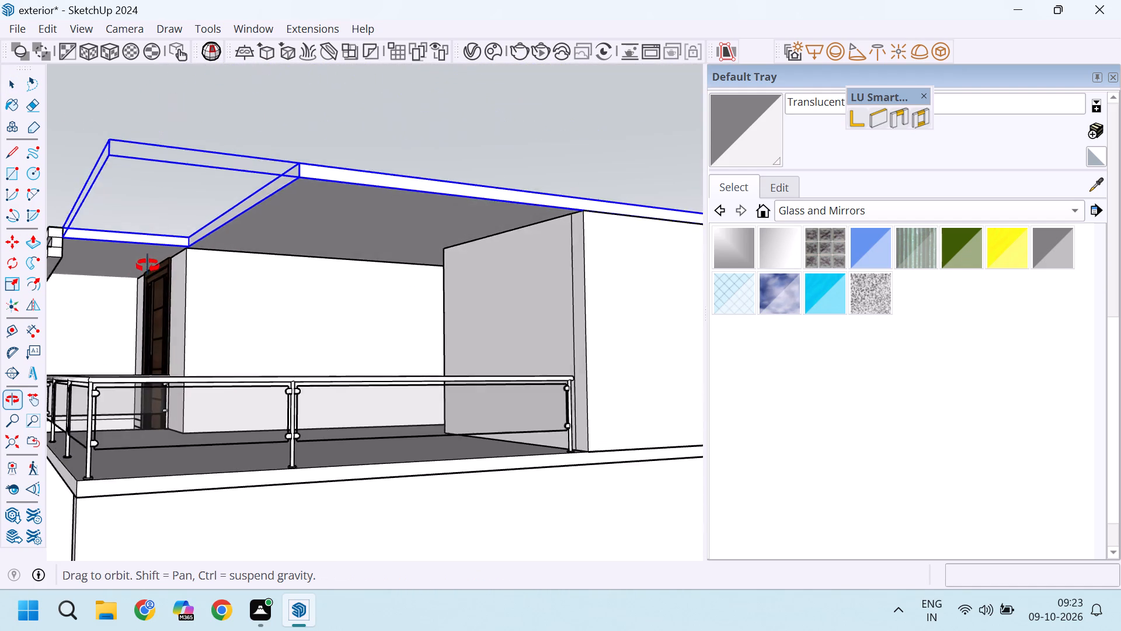
{"action": "middle_click_drag", "start_coordinate": [148, 266], "coordinate": [137, 274]}
{"action": "scroll", "coordinate": [242, 242], "scroll_direction": "down", "scroll_amount": 5}
{"action": "scroll", "coordinate": [92, 261], "scroll_direction": "up", "scroll_amount": 13}
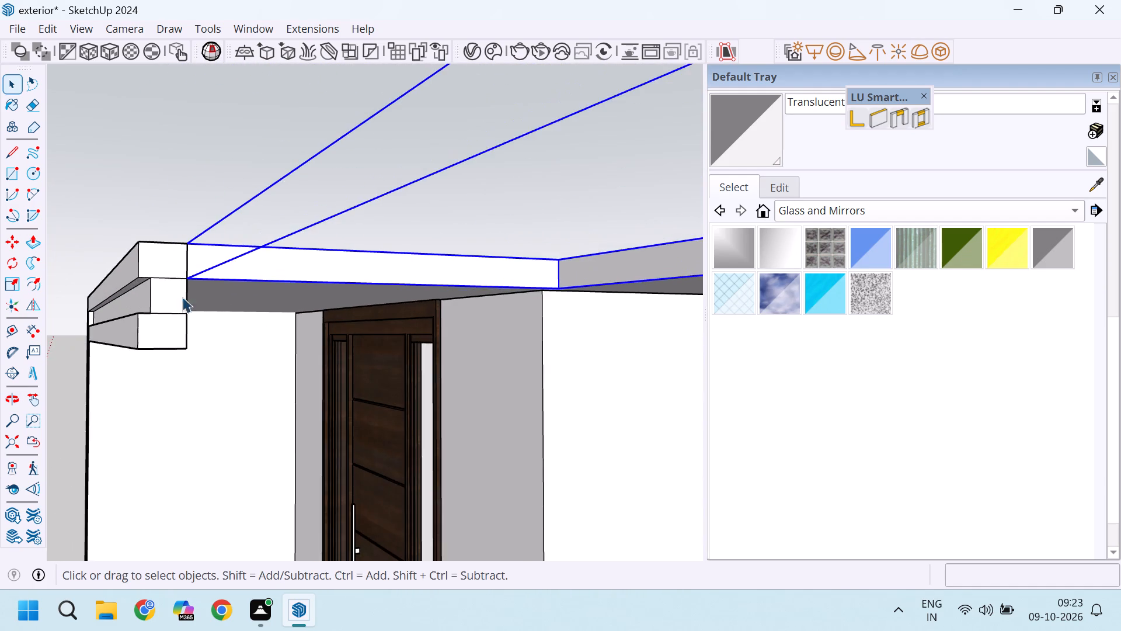
{"action": "scroll", "coordinate": [181, 303], "scroll_direction": "down", "scroll_amount": 4}
{"action": "middle_click_drag", "start_coordinate": [236, 309], "coordinate": [201, 280]}
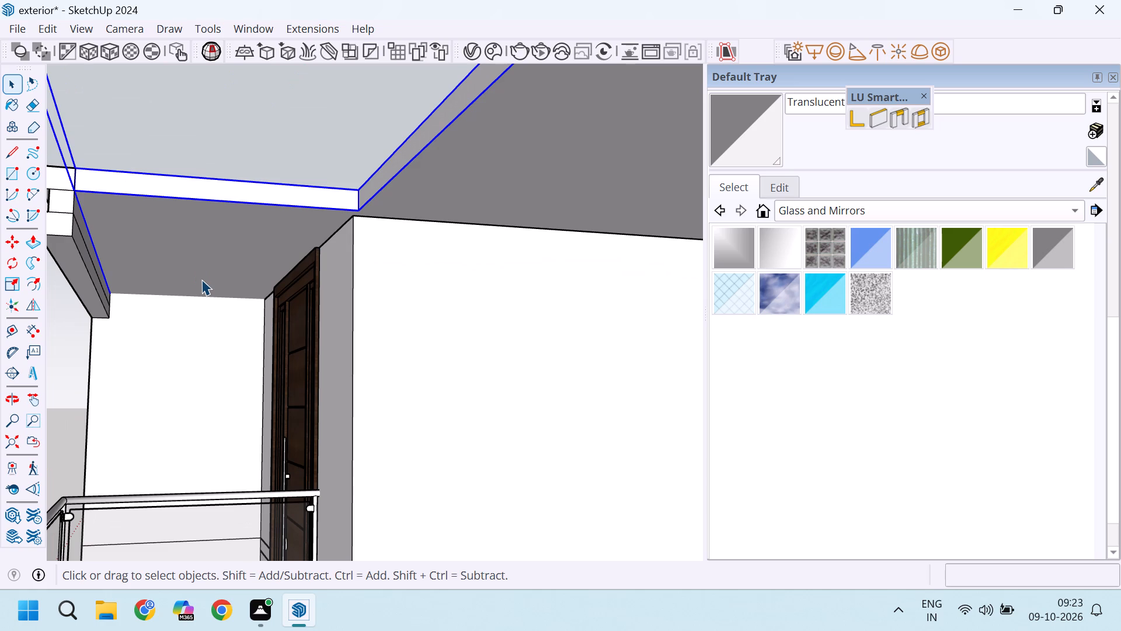
{"action": "key", "text": "r"}
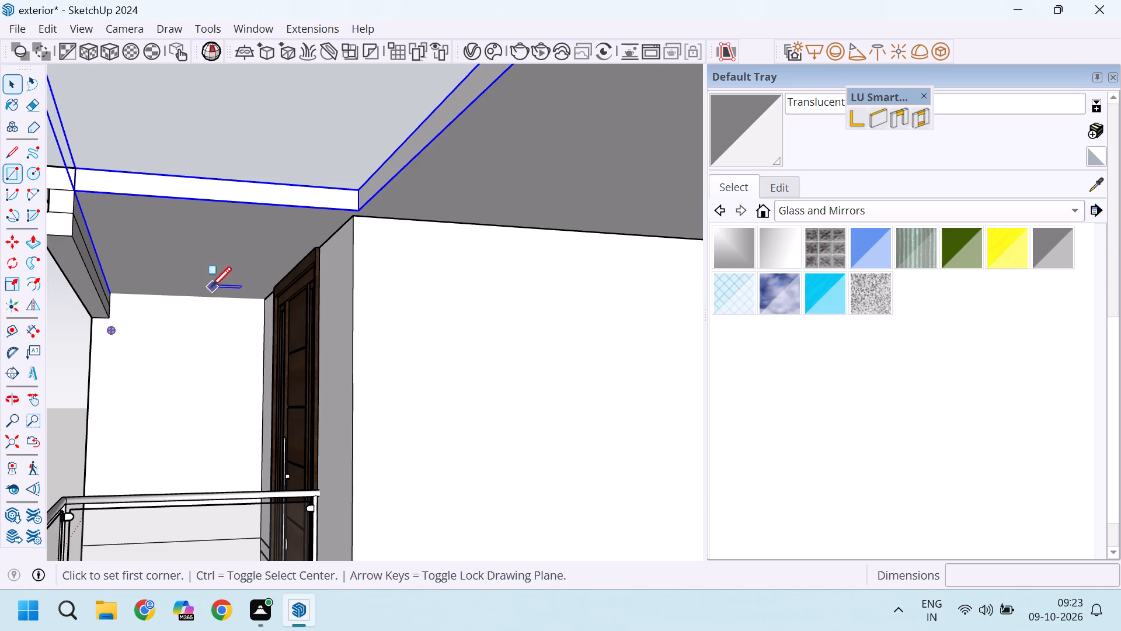
{"action": "left_click", "coordinate": [75, 192]}
{"action": "scroll", "coordinate": [211, 287], "scroll_direction": "up", "scroll_amount": 7}
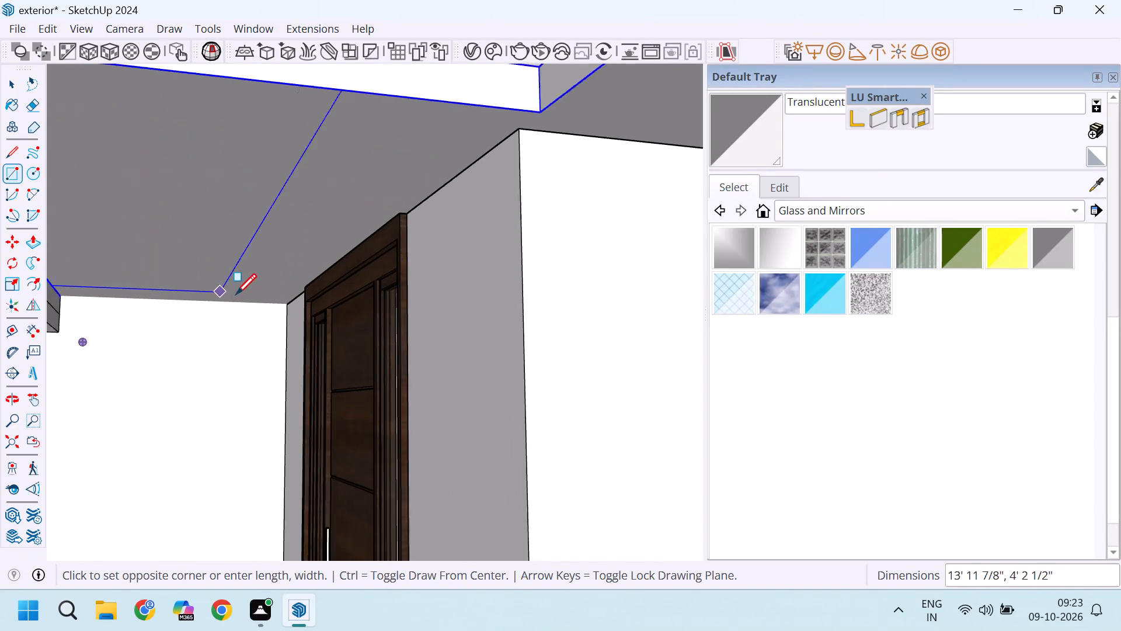
{"action": "left_click", "coordinate": [292, 308]}
{"action": "scroll", "coordinate": [284, 308], "scroll_direction": "down", "scroll_amount": 9}
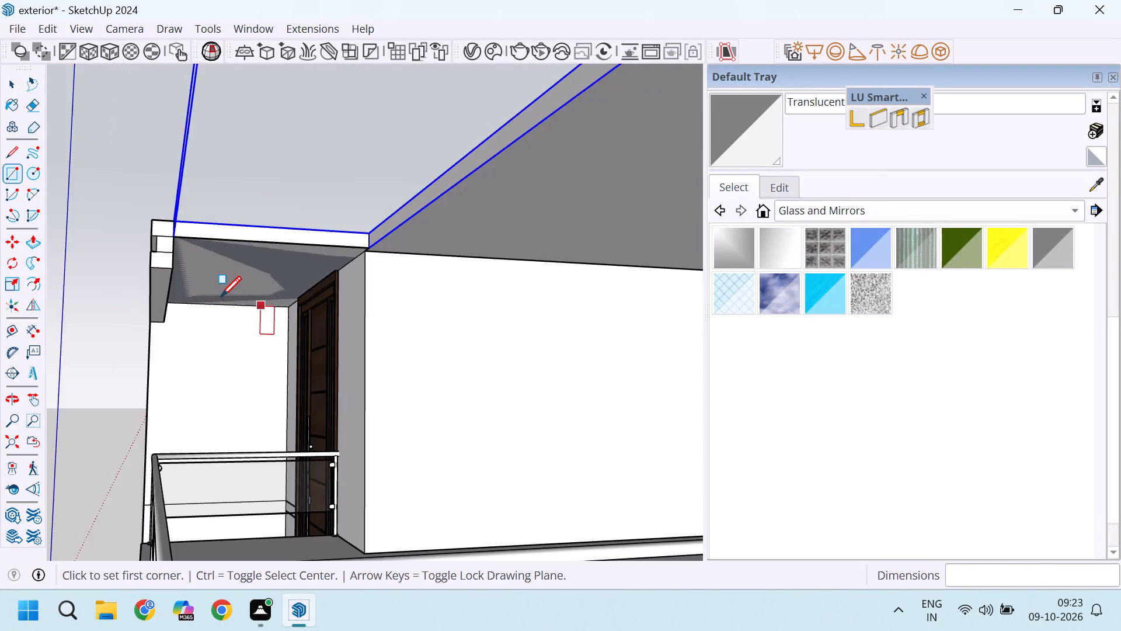
Push/Pull the new underside rectangle down until it is level with the bottom of the lowest band.
{"action": "scroll", "coordinate": [211, 293], "scroll_direction": "up", "scroll_amount": 4}
{"action": "key", "text": "p"}
{"action": "left_click", "coordinate": [177, 244]}
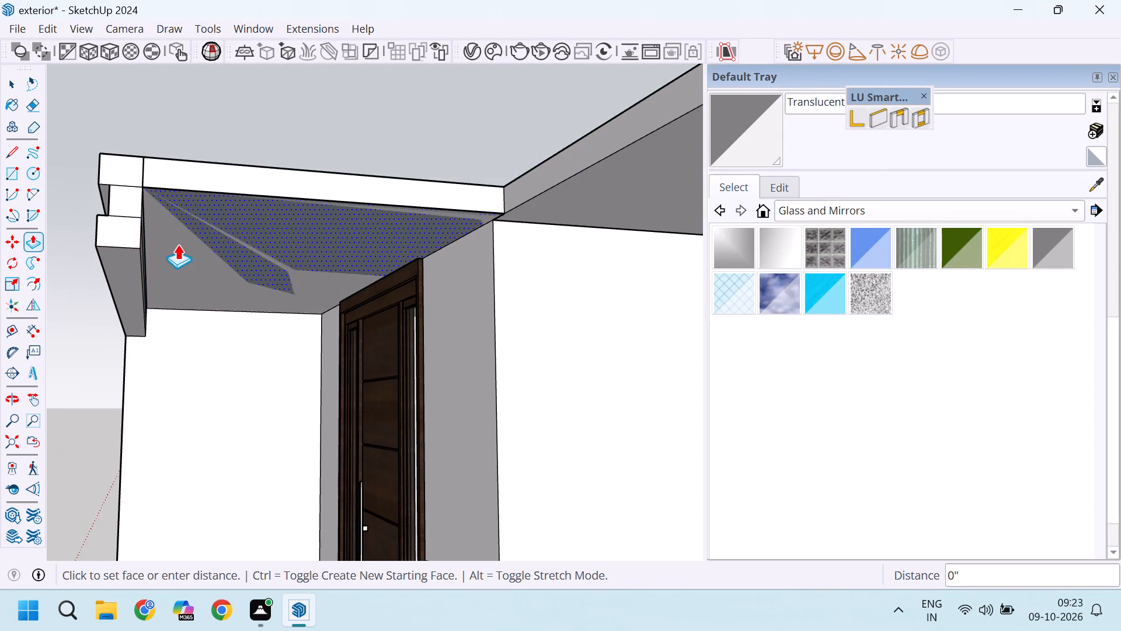
{"action": "scroll", "coordinate": [133, 261], "scroll_direction": "up", "scroll_amount": 5}
{"action": "left_click", "coordinate": [144, 247]}
{"action": "scroll", "coordinate": [265, 268], "scroll_direction": "down", "scroll_amount": 9}
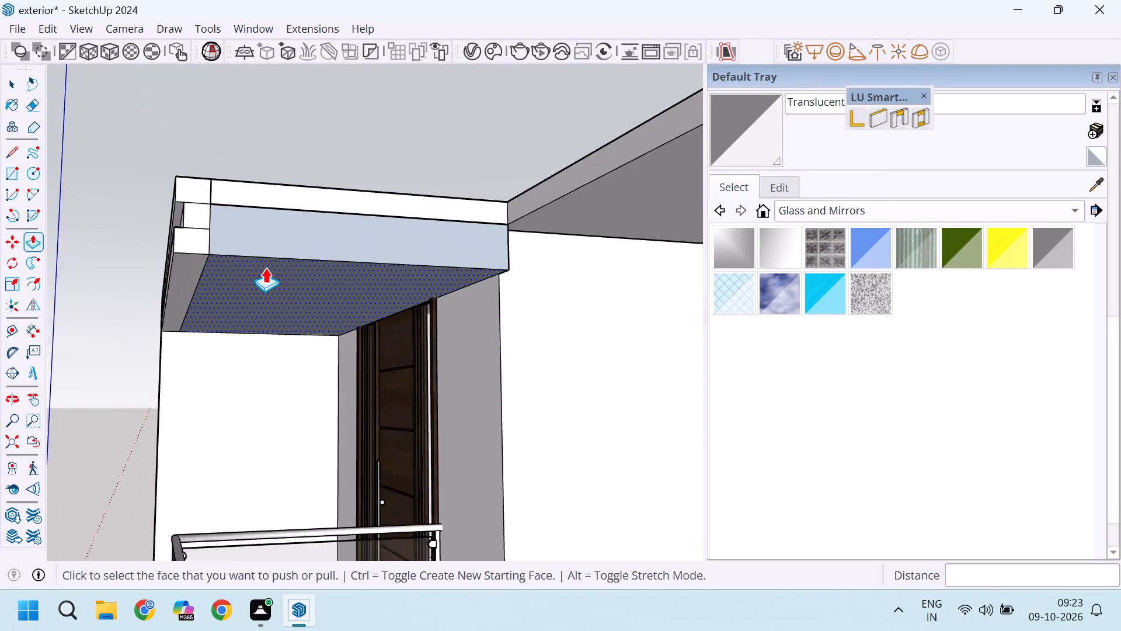
{"action": "scroll", "coordinate": [265, 268], "scroll_direction": "down", "scroll_amount": 2}
{"action": "key", "text": "c"}
{"action": "key", "text": "space"}
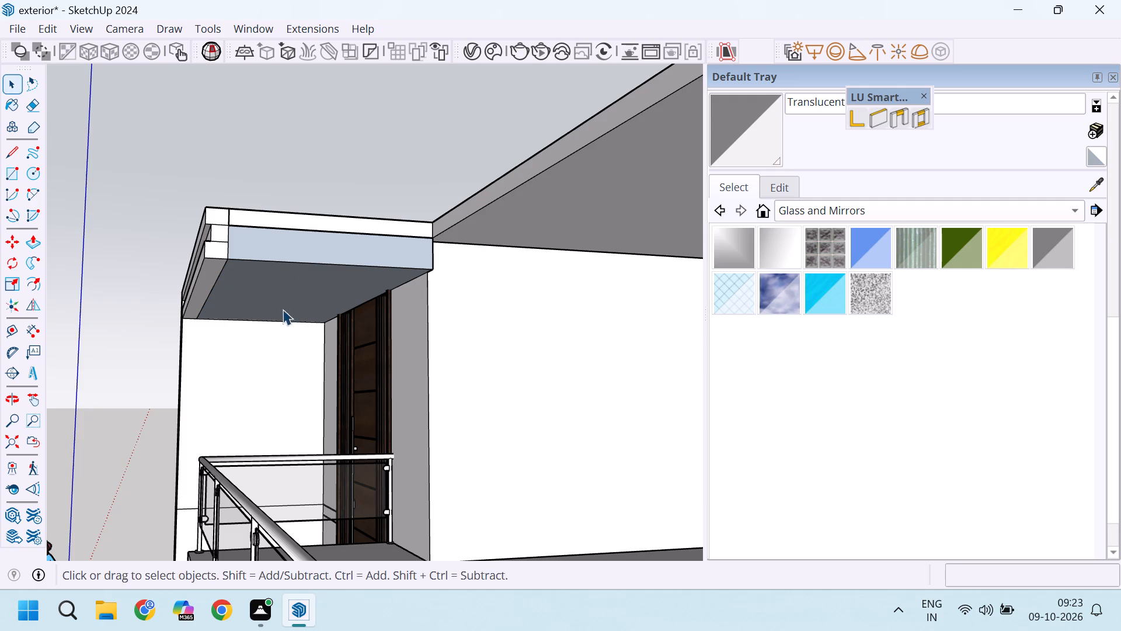
Reverse the faces on the underside and the exposed end of the new ceiling drop over the entrance.
{"action": "middle_click_drag", "start_coordinate": [283, 310], "coordinate": [413, 258]}
{"action": "left_click", "coordinate": [433, 245]}
{"action": "right_click", "coordinate": [433, 245]}
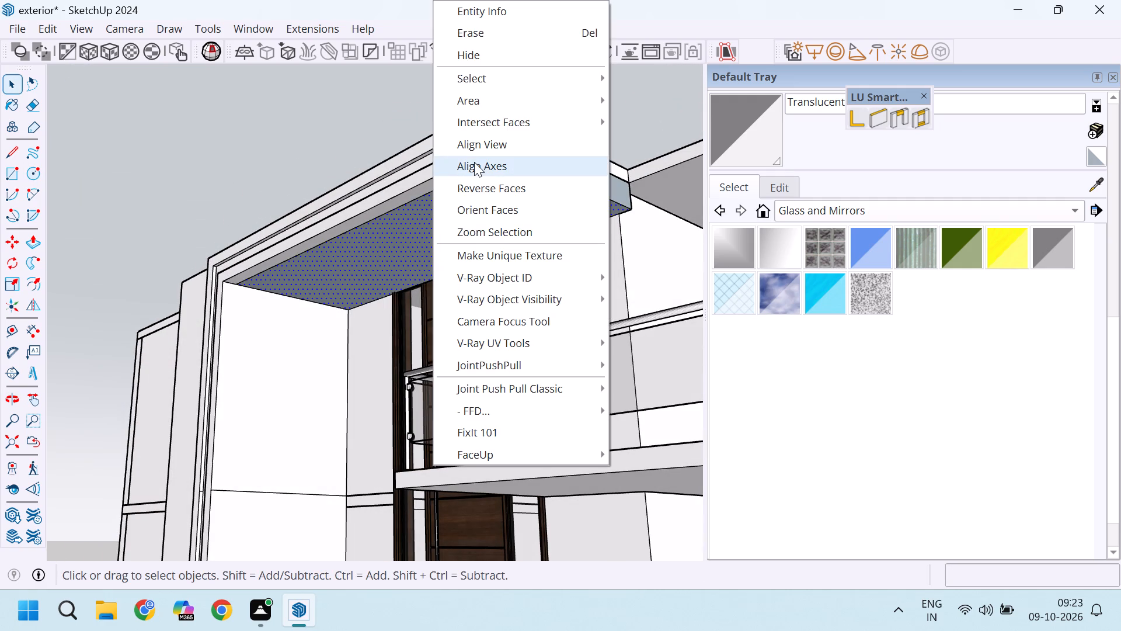
{"action": "left_click", "coordinate": [486, 186]}
{"action": "scroll", "coordinate": [527, 188], "scroll_direction": "up", "scroll_amount": 4}
{"action": "left_click", "coordinate": [543, 141]}
{"action": "right_click", "coordinate": [544, 141]}
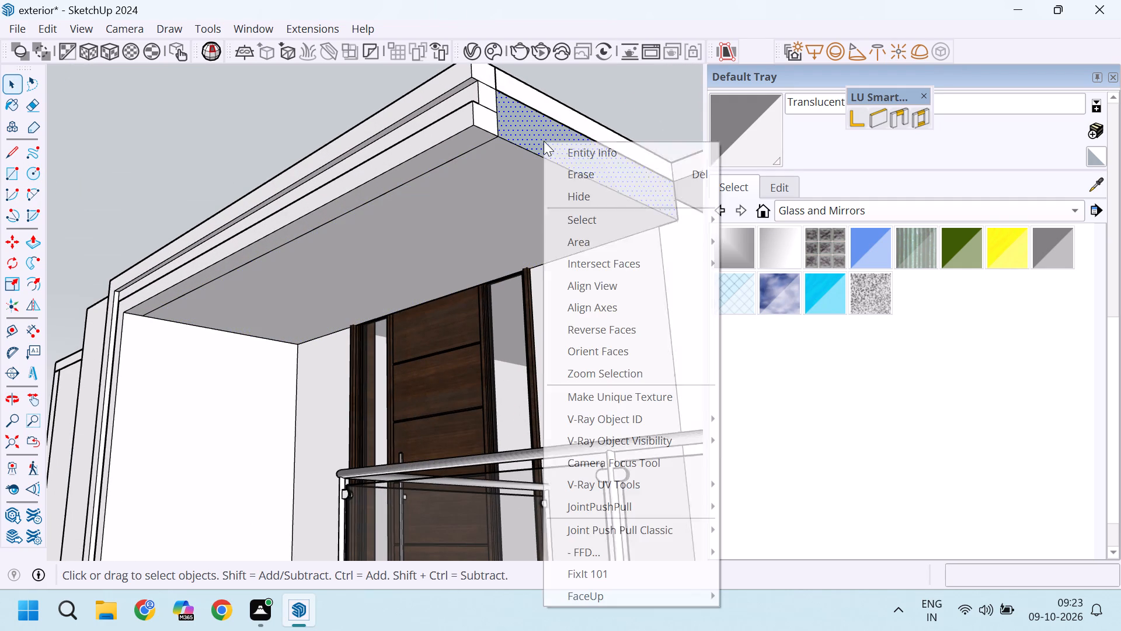
{"action": "left_click", "coordinate": [633, 335]}
{"action": "scroll", "coordinate": [492, 256], "scroll_direction": "down", "scroll_amount": 6}
{"action": "triple_click", "coordinate": [525, 226]}
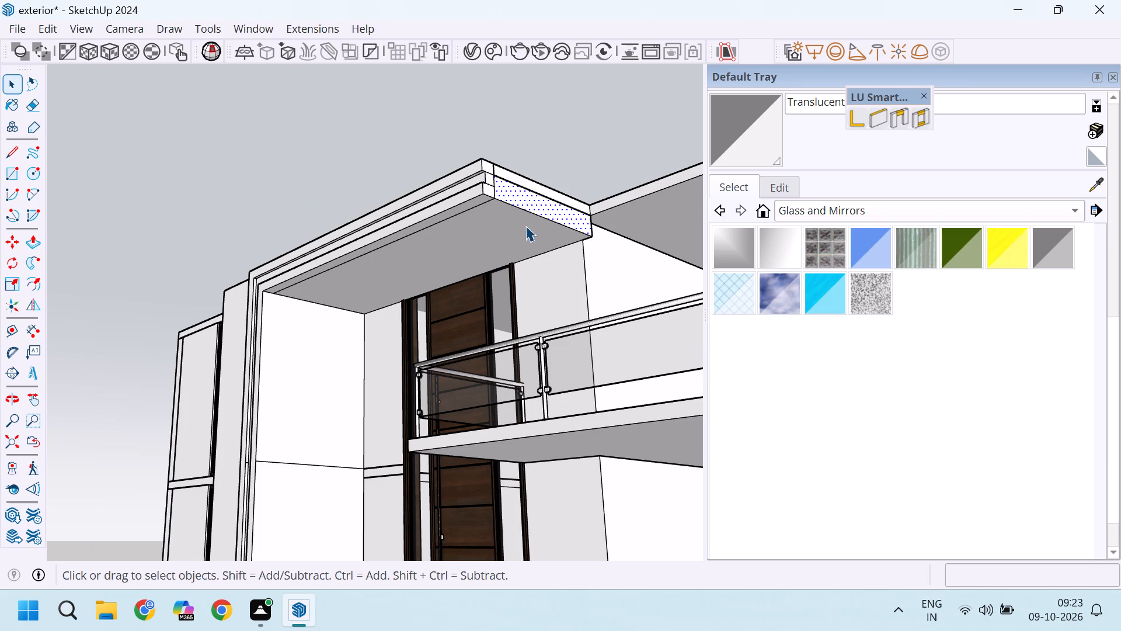
{"action": "left_click", "coordinate": [525, 226]}
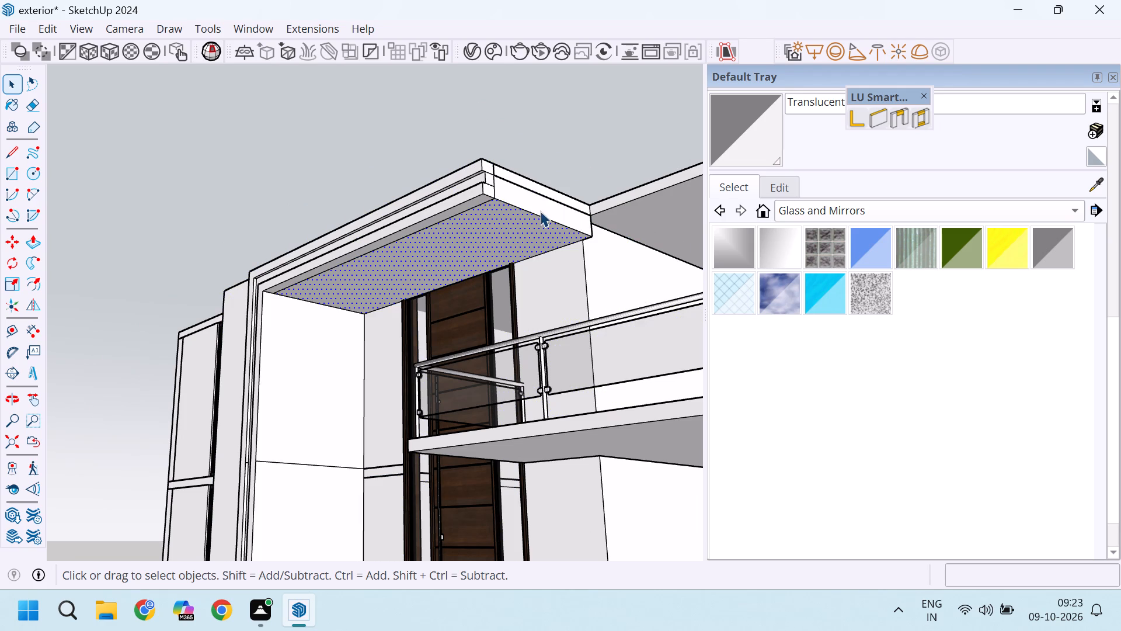
{"action": "left_click", "coordinate": [509, 134]}
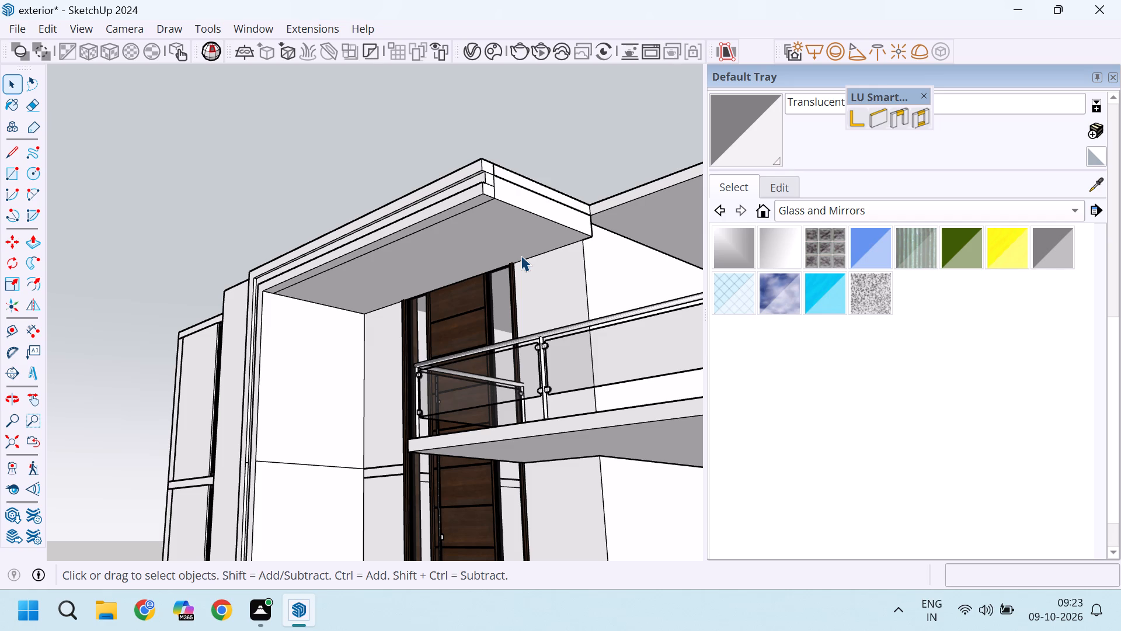
Examine the roof slab, the entrance bands and the recessed roof edge above the balcony from above and from the front.
{"action": "scroll", "coordinate": [549, 200], "scroll_direction": "up", "scroll_amount": 4}
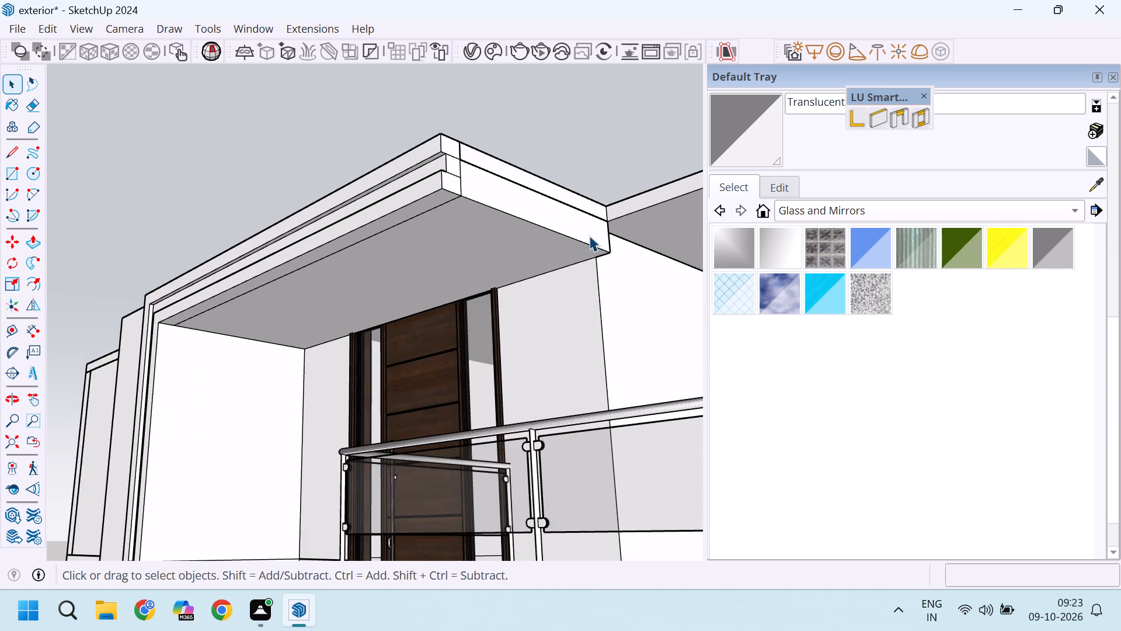
{"action": "scroll", "coordinate": [591, 235], "scroll_direction": "down", "scroll_amount": 2}
{"action": "middle_click_drag", "start_coordinate": [615, 227], "coordinate": [660, 366]}
{"action": "scroll", "coordinate": [678, 341], "scroll_direction": "down", "scroll_amount": 1}
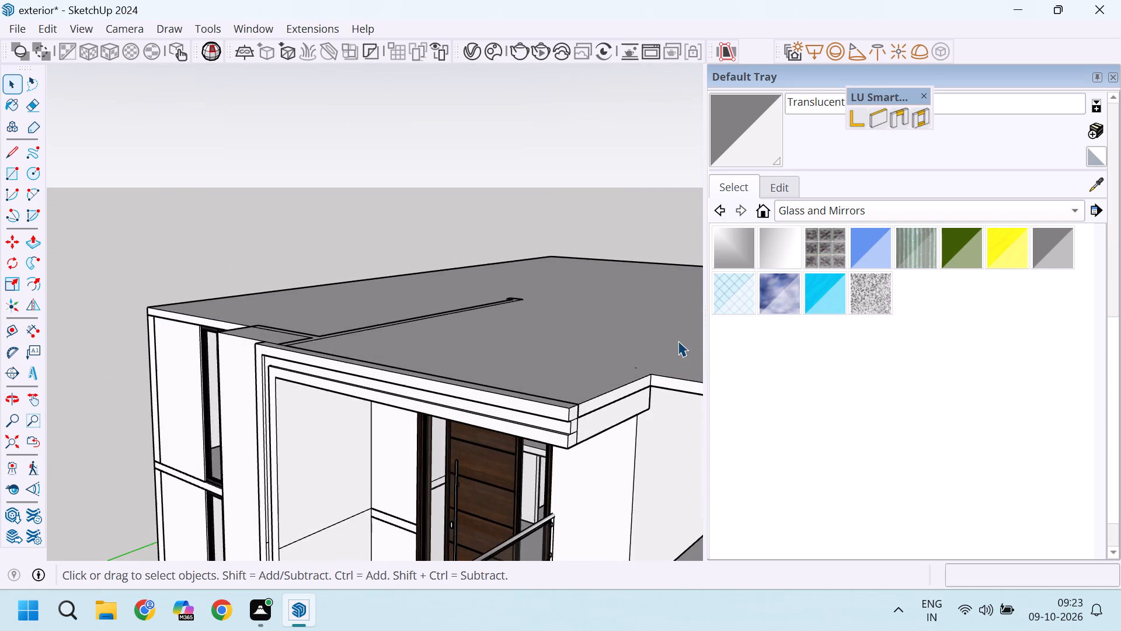
{"action": "scroll", "coordinate": [678, 341], "scroll_direction": "down", "scroll_amount": 1}
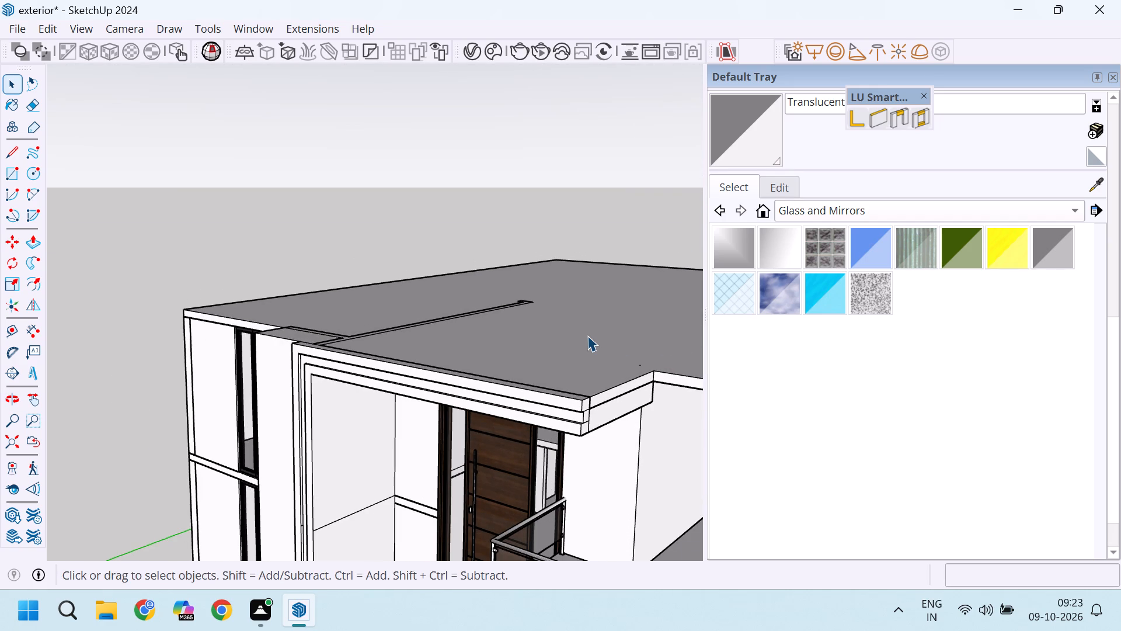
{"action": "scroll", "coordinate": [586, 335], "scroll_direction": "down", "scroll_amount": 2}
{"action": "scroll", "coordinate": [604, 380], "scroll_direction": "up", "scroll_amount": 3}
{"action": "scroll", "coordinate": [611, 382], "scroll_direction": "down", "scroll_amount": 5}
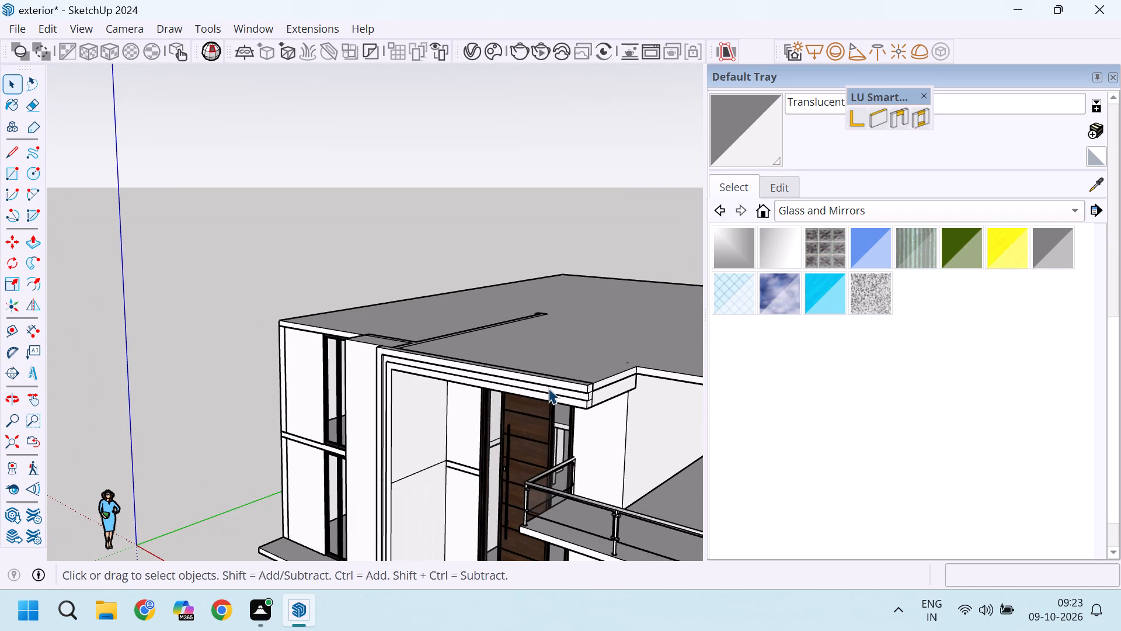
{"action": "scroll", "coordinate": [507, 375], "scroll_direction": "down", "scroll_amount": 5}
{"action": "scroll", "coordinate": [301, 344], "scroll_direction": "down", "scroll_amount": 5}
{"action": "scroll", "coordinate": [394, 323], "scroll_direction": "down", "scroll_amount": 6}
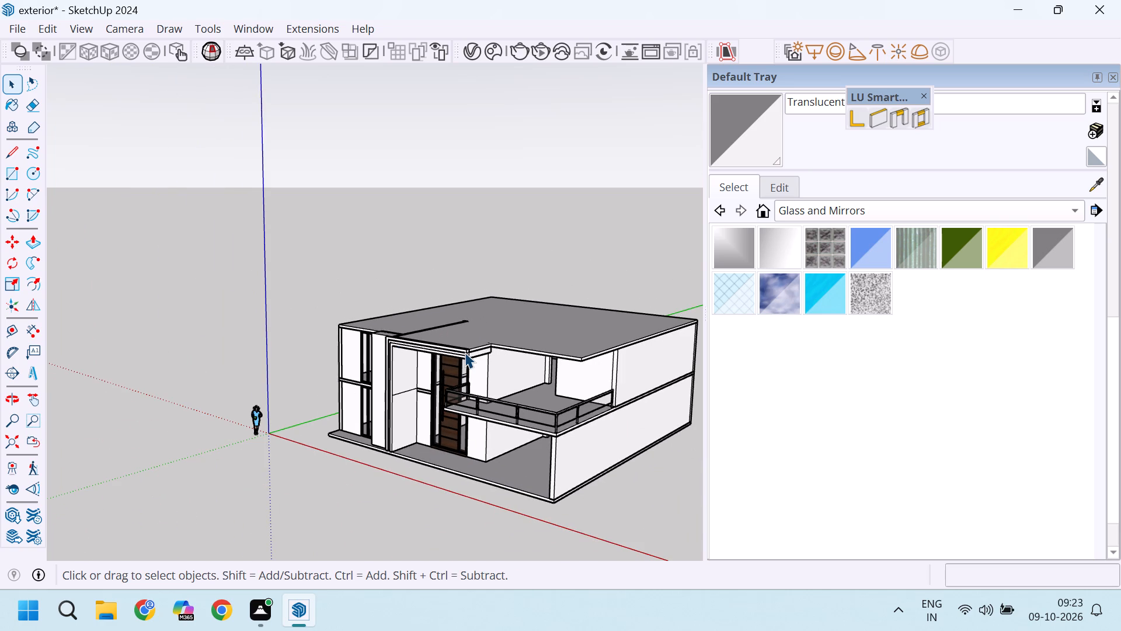
{"action": "scroll", "coordinate": [485, 356], "scroll_direction": "up", "scroll_amount": 14}
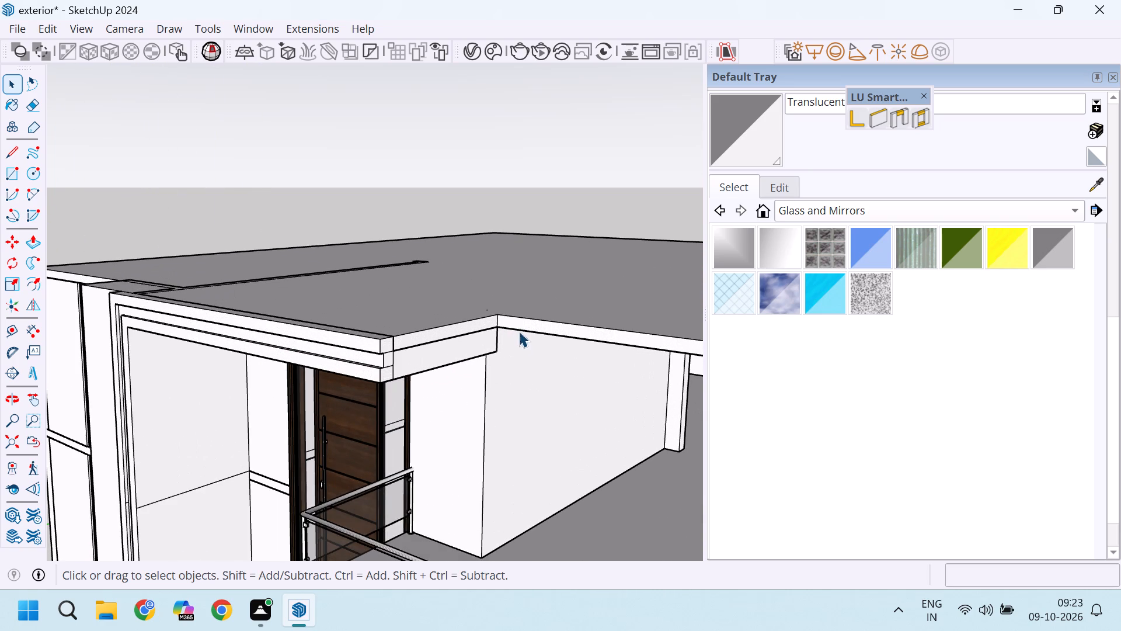
{"action": "scroll", "coordinate": [438, 333], "scroll_direction": "down", "scroll_amount": 5}
{"action": "scroll", "coordinate": [535, 333], "scroll_direction": "down", "scroll_amount": 3}
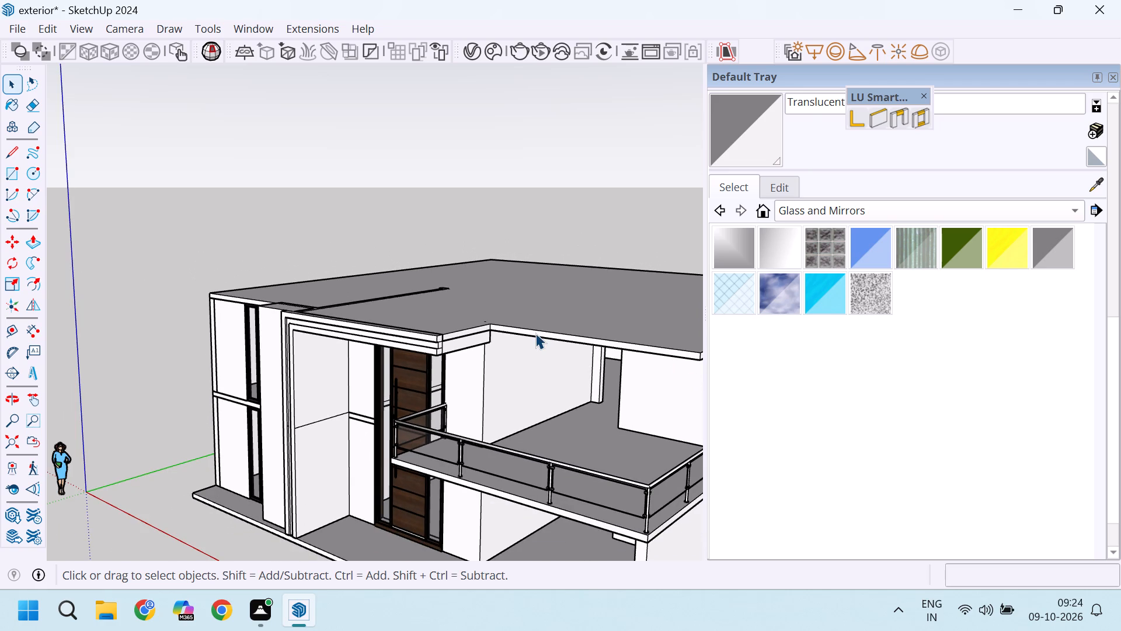
{"action": "scroll", "coordinate": [535, 333], "scroll_direction": "down", "scroll_amount": 4}
{"action": "middle_click_drag", "start_coordinate": [561, 383], "coordinate": [632, 397]}
{"action": "scroll", "coordinate": [633, 394], "scroll_direction": "up", "scroll_amount": 5}
{"action": "middle_click_drag", "start_coordinate": [593, 387], "coordinate": [620, 408]}
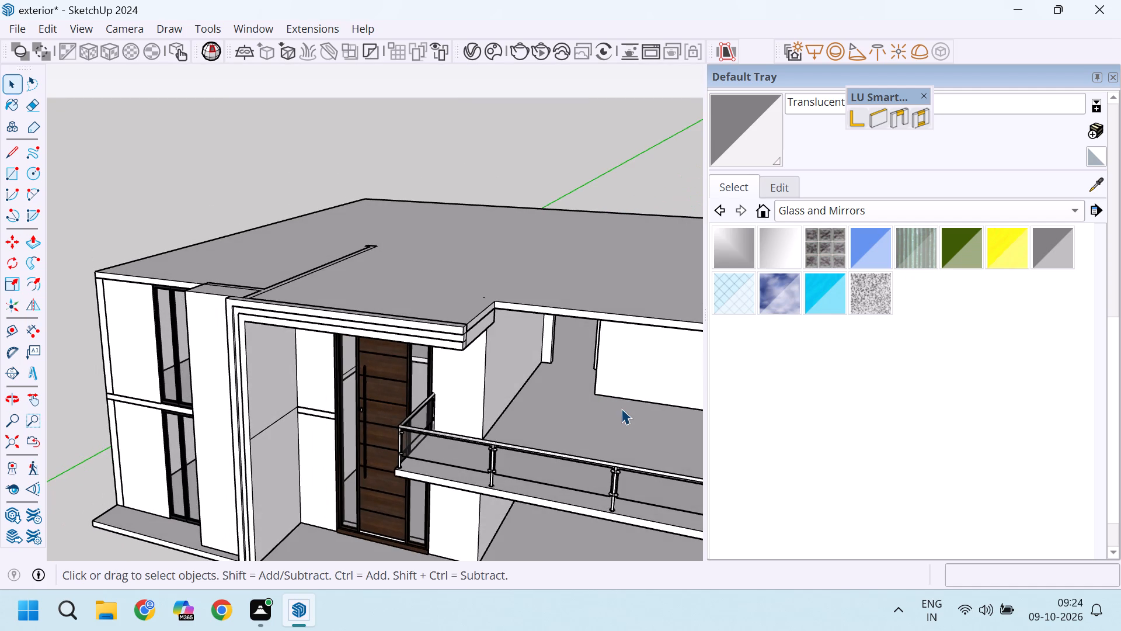
{"action": "scroll", "coordinate": [598, 366], "scroll_direction": "down", "scroll_amount": 4}
{"action": "scroll", "coordinate": [594, 363], "scroll_direction": "up", "scroll_amount": 6}
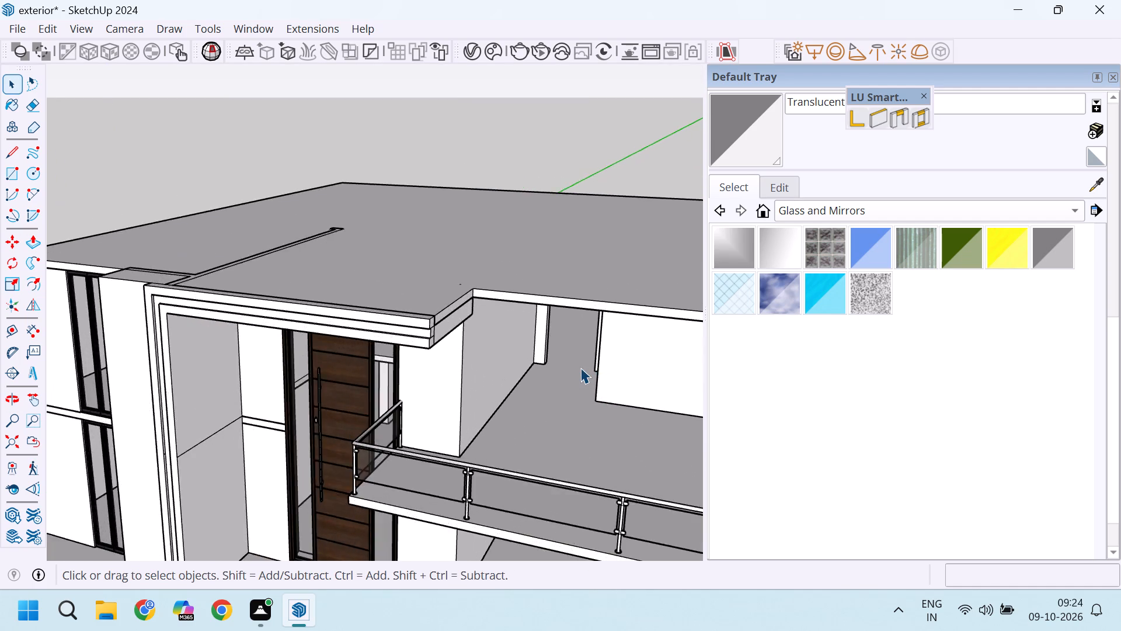
{"action": "scroll", "coordinate": [580, 367], "scroll_direction": "up", "scroll_amount": 2}
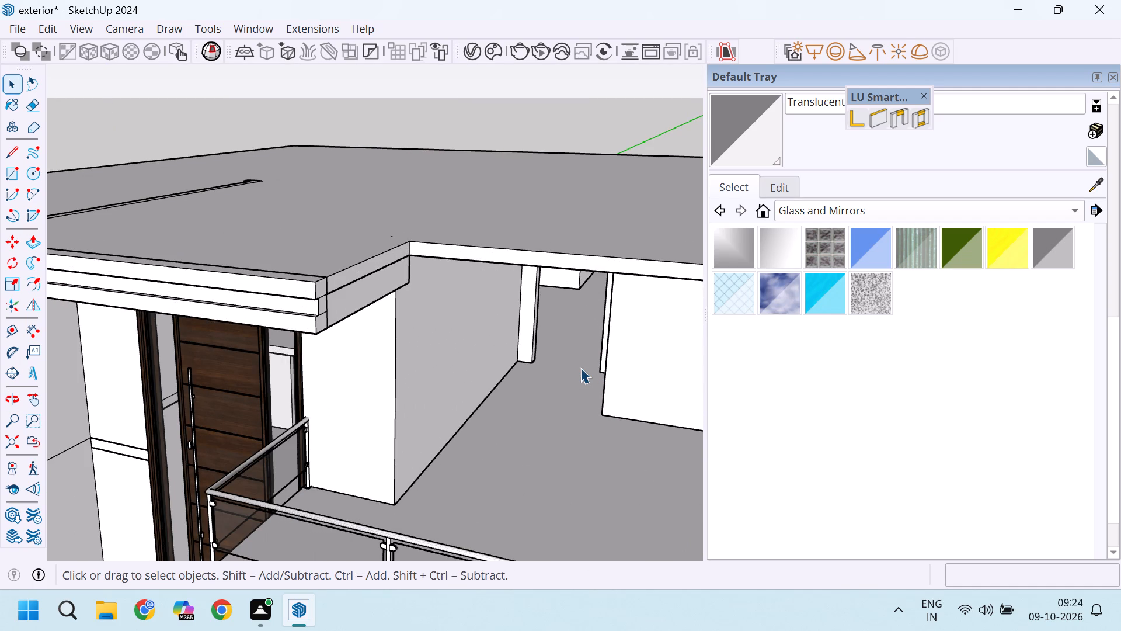
{"action": "scroll", "coordinate": [580, 367], "scroll_direction": "down", "scroll_amount": 9}
{"action": "scroll", "coordinate": [608, 374], "scroll_direction": "up", "scroll_amount": 4}
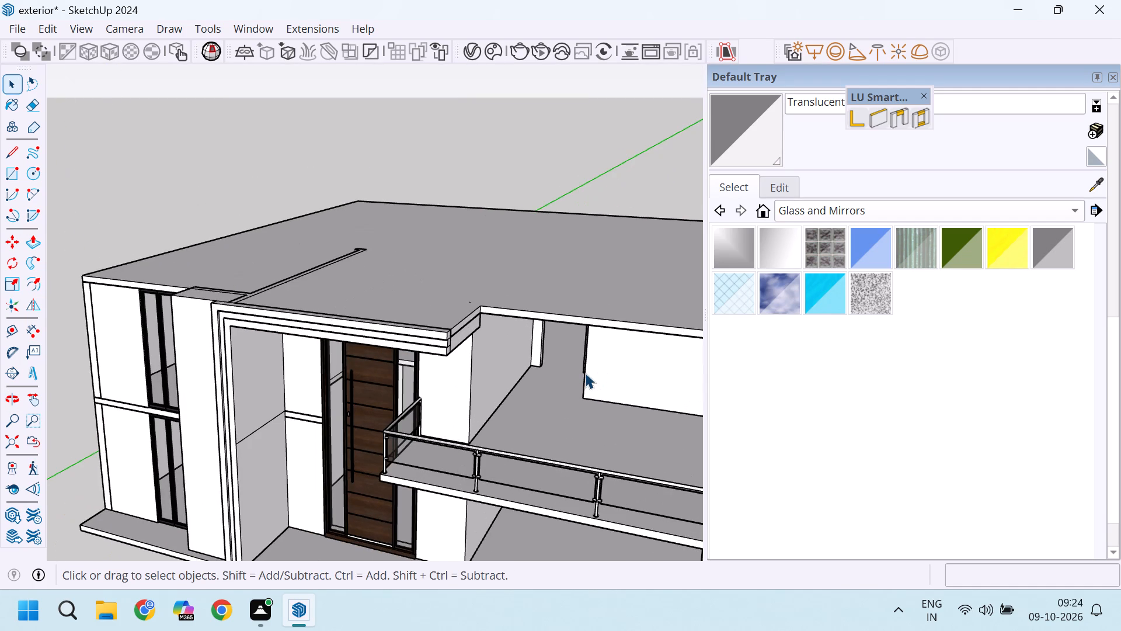
{"action": "scroll", "coordinate": [585, 373], "scroll_direction": "down", "scroll_amount": 3}
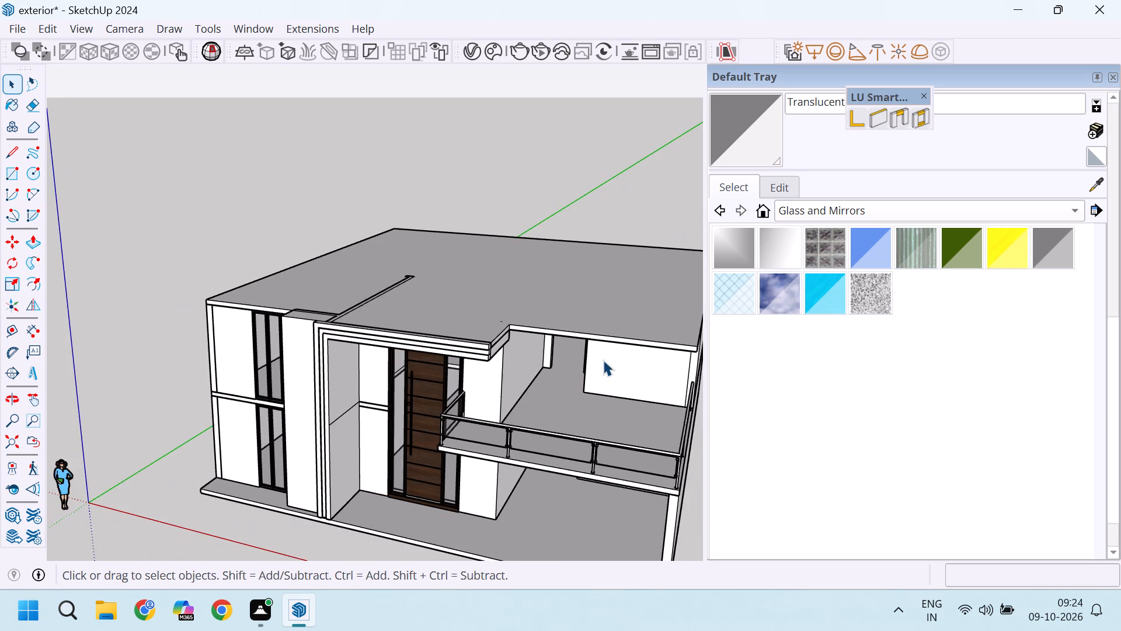
{"action": "scroll", "coordinate": [555, 339], "scroll_direction": "up", "scroll_amount": 5}
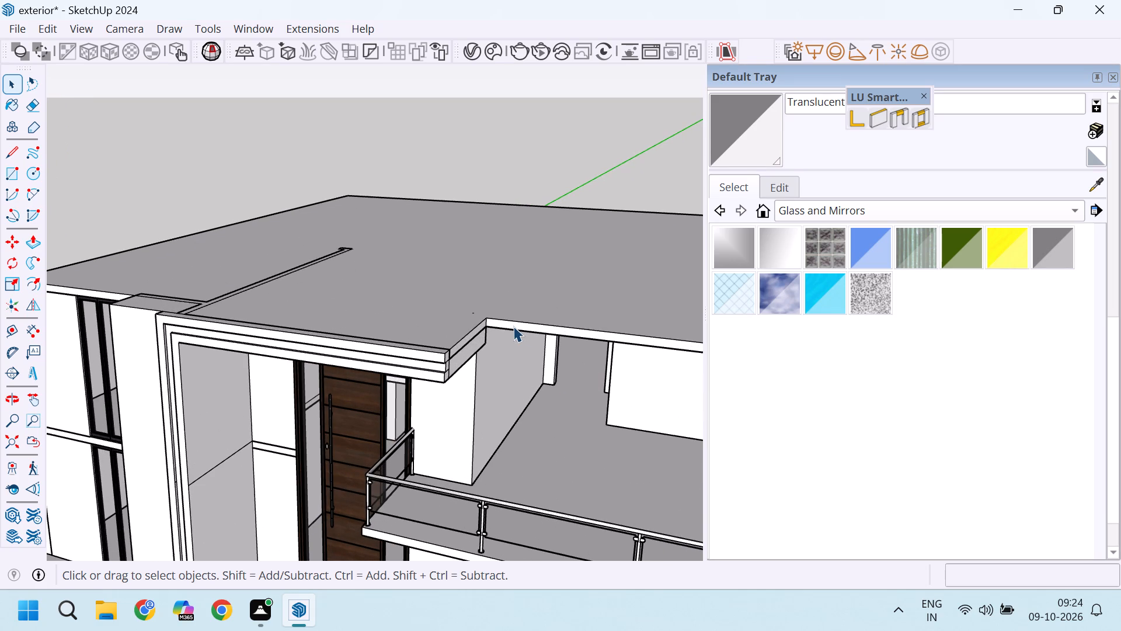
{"action": "scroll", "coordinate": [451, 333], "scroll_direction": "down", "scroll_amount": 4}
{"action": "scroll", "coordinate": [517, 328], "scroll_direction": "up", "scroll_amount": 5}
Open the roof slab for editing and draw a vertical line down the edge at the inner corner of its front notch.
{"action": "double_click", "coordinate": [493, 325]}
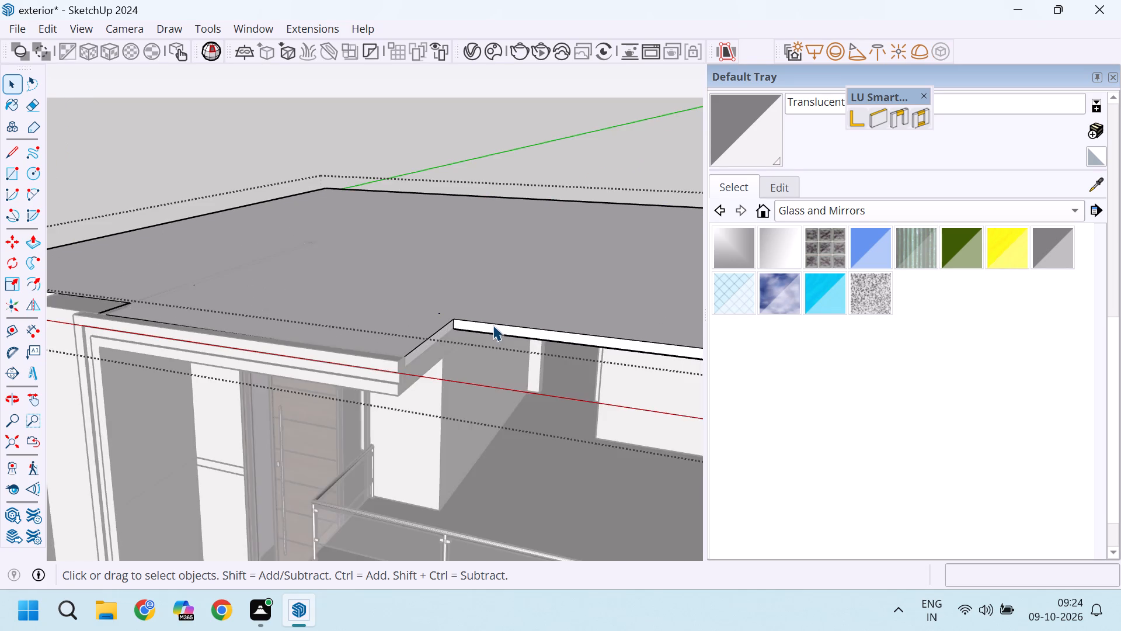
{"action": "scroll", "coordinate": [493, 325], "scroll_direction": "up", "scroll_amount": 3}
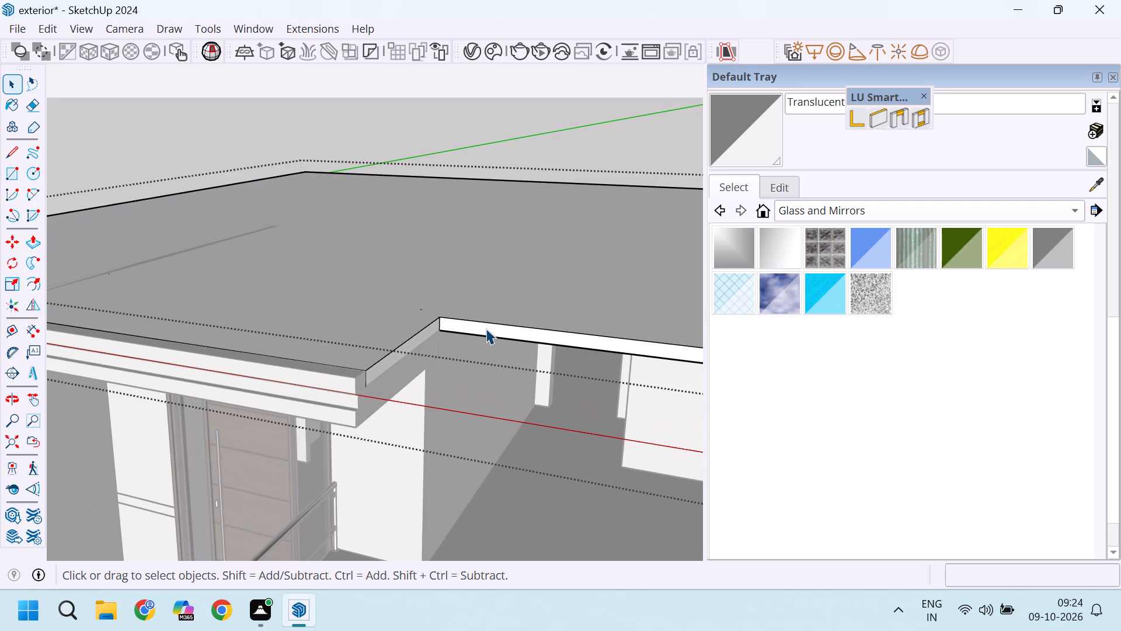
{"action": "key", "text": "l"}
{"action": "left_click", "coordinate": [438, 320]}
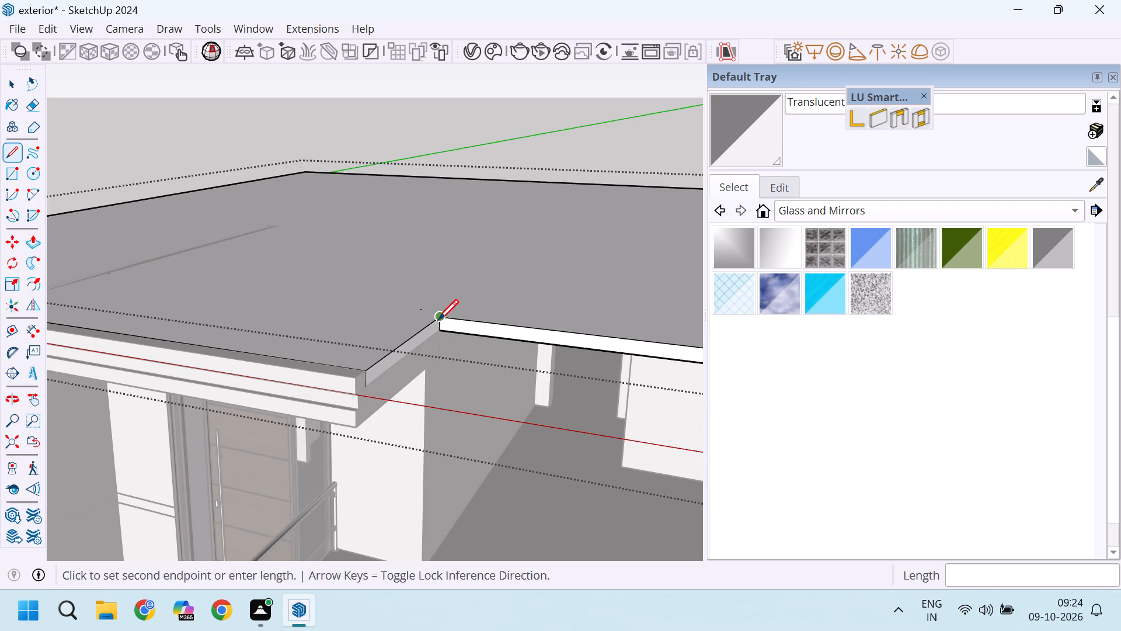
{"action": "scroll", "coordinate": [441, 334], "scroll_direction": "up", "scroll_amount": 5}
{"action": "left_click", "coordinate": [441, 325]}
{"action": "scroll", "coordinate": [441, 325], "scroll_direction": "down", "scroll_amount": 5}
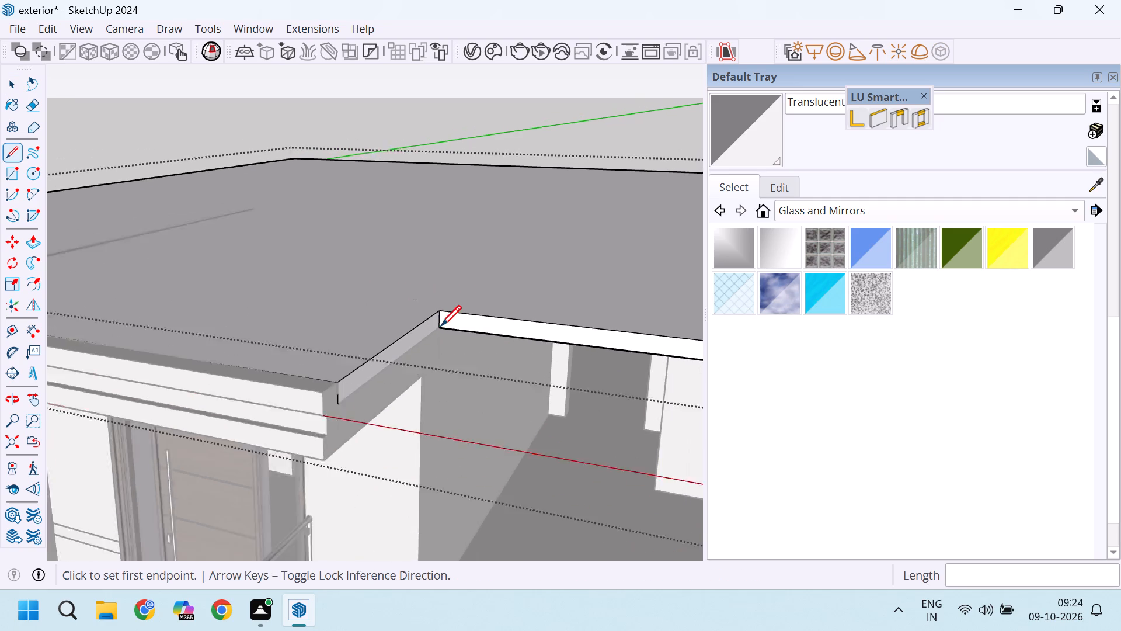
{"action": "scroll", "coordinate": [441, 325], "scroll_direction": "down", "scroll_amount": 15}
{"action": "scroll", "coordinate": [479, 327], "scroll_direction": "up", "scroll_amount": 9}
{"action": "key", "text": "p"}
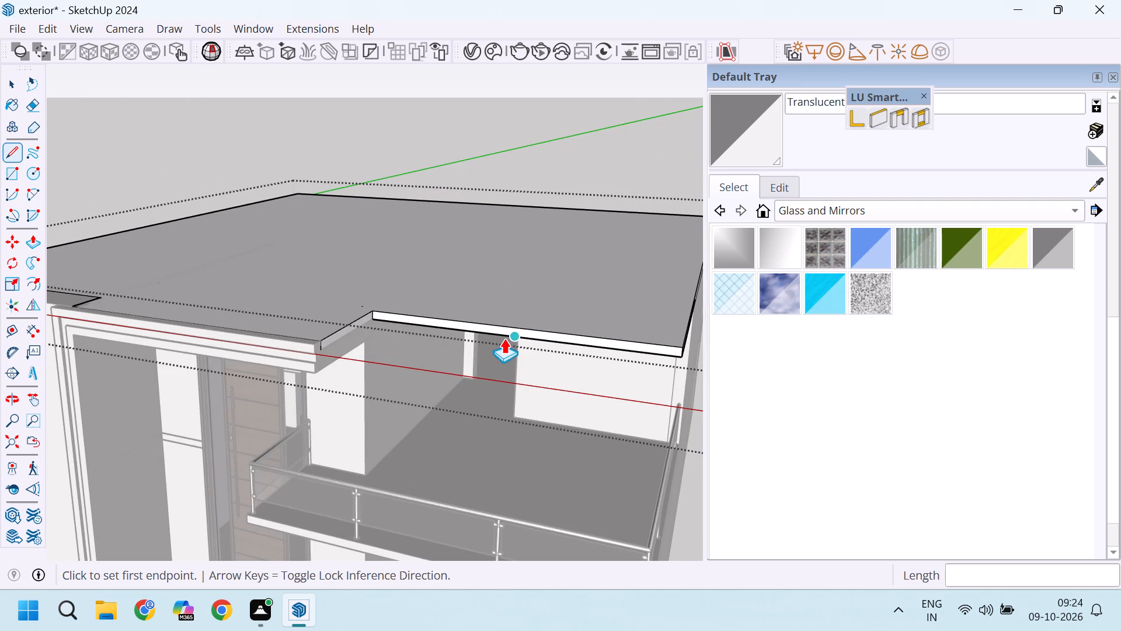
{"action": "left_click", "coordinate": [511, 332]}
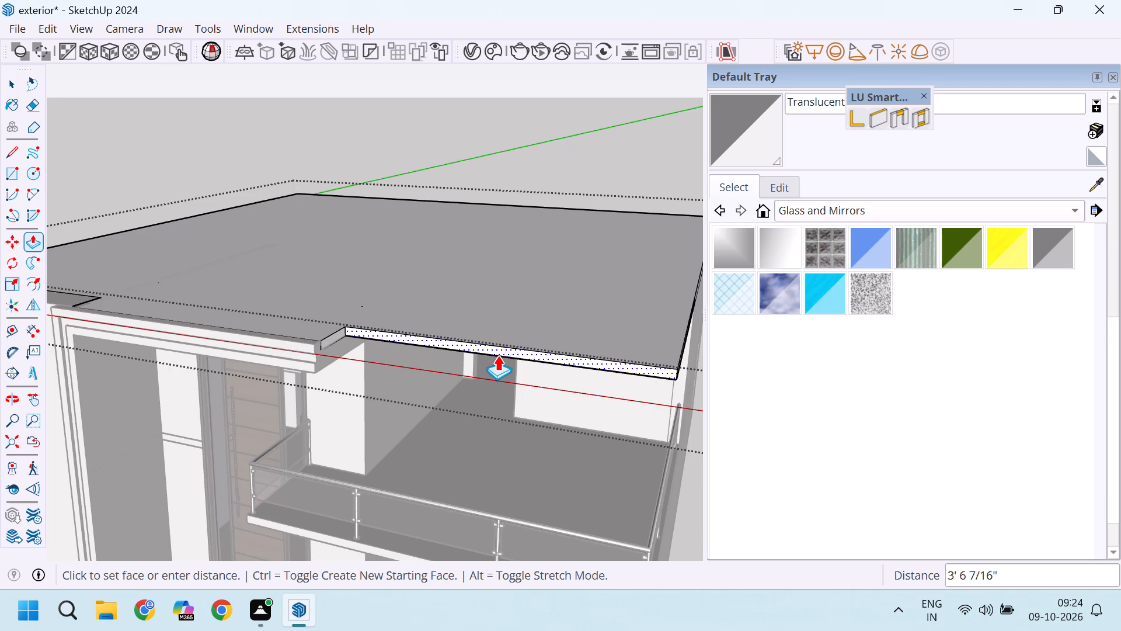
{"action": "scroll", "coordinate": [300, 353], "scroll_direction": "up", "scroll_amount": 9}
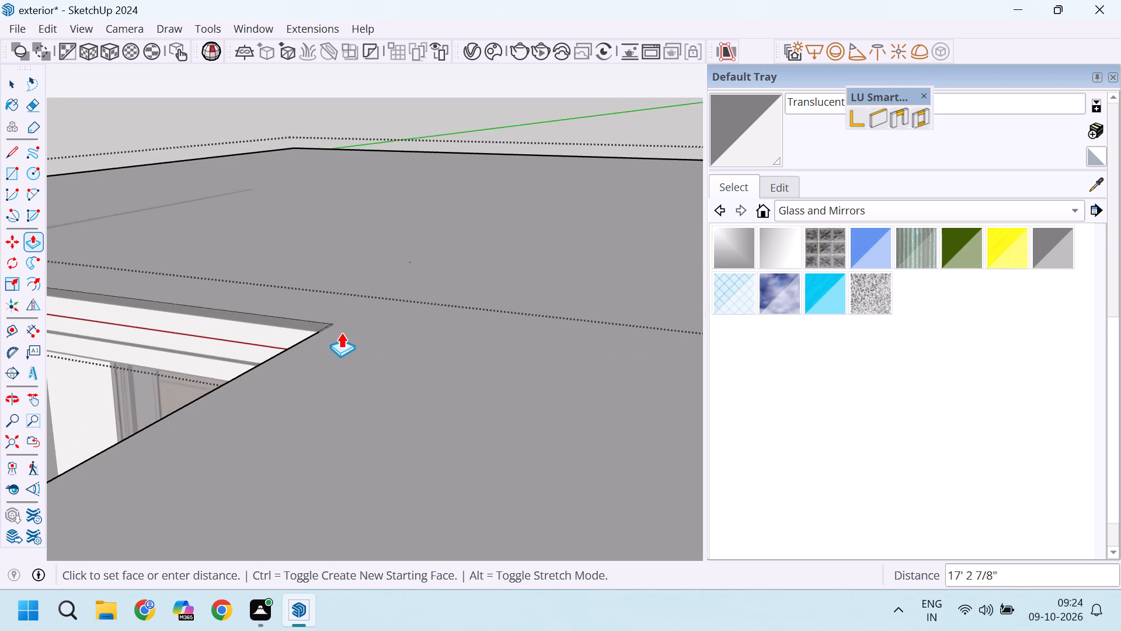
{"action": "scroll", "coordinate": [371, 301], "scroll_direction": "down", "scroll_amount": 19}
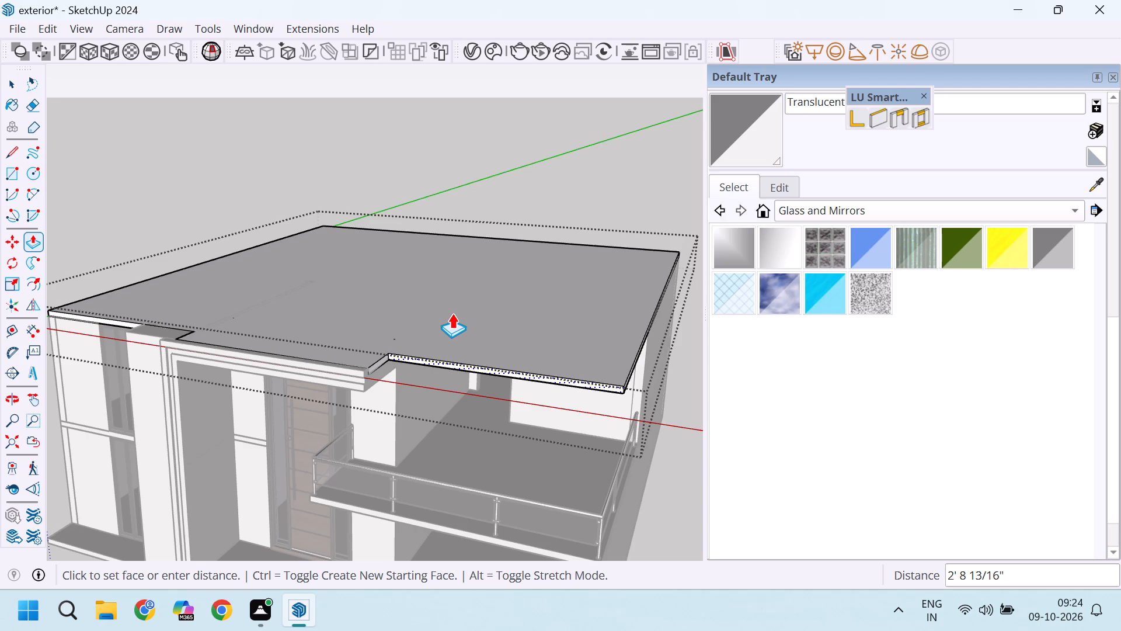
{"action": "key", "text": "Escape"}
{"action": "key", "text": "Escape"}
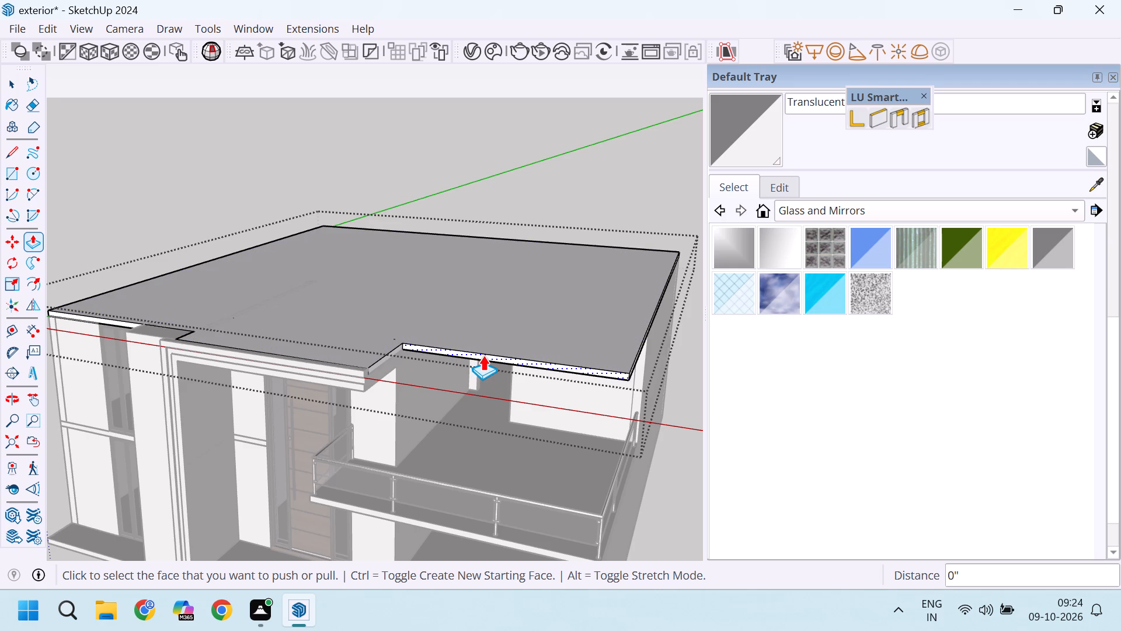
Push/Pull the roof slab's front edge face above the balcony back about 12' 7 13/16" to the rear wall, and close the slab group.
{"action": "left_click", "coordinate": [483, 355]}
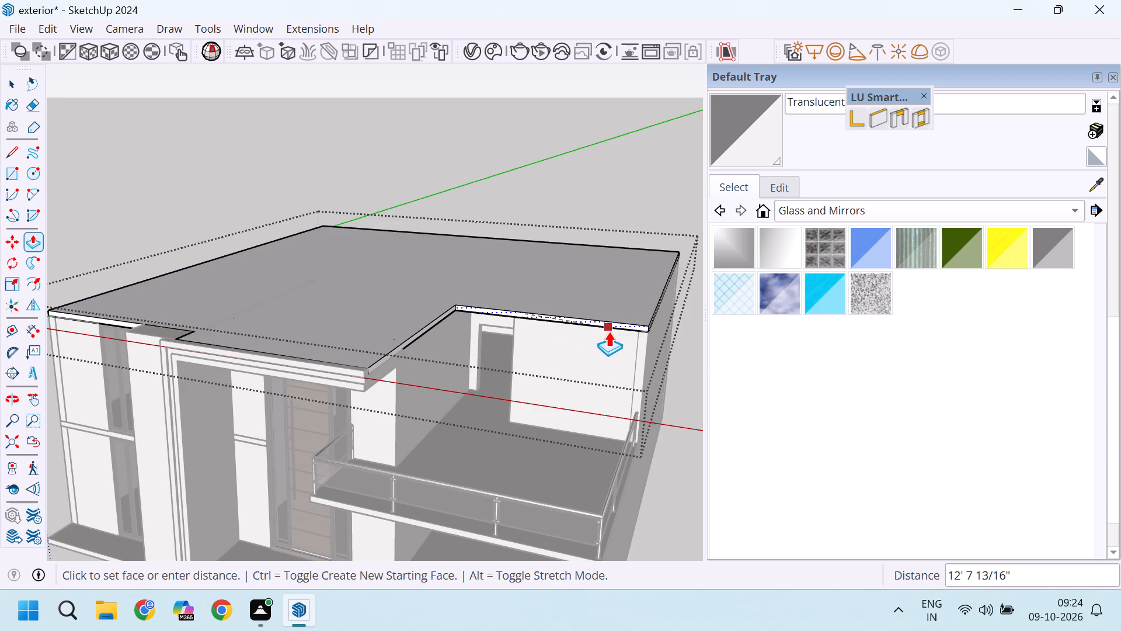
{"action": "left_click", "coordinate": [608, 334]}
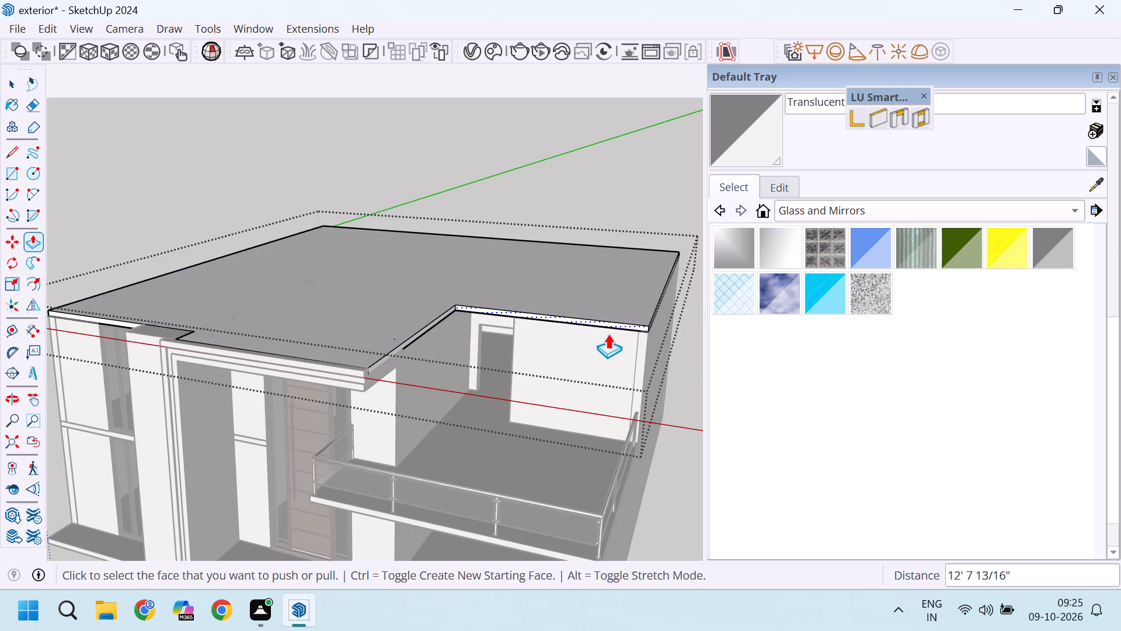
{"action": "scroll", "coordinate": [545, 373], "scroll_direction": "down", "scroll_amount": 9}
{"action": "key", "text": "space"}
{"action": "left_click", "coordinate": [670, 407]}
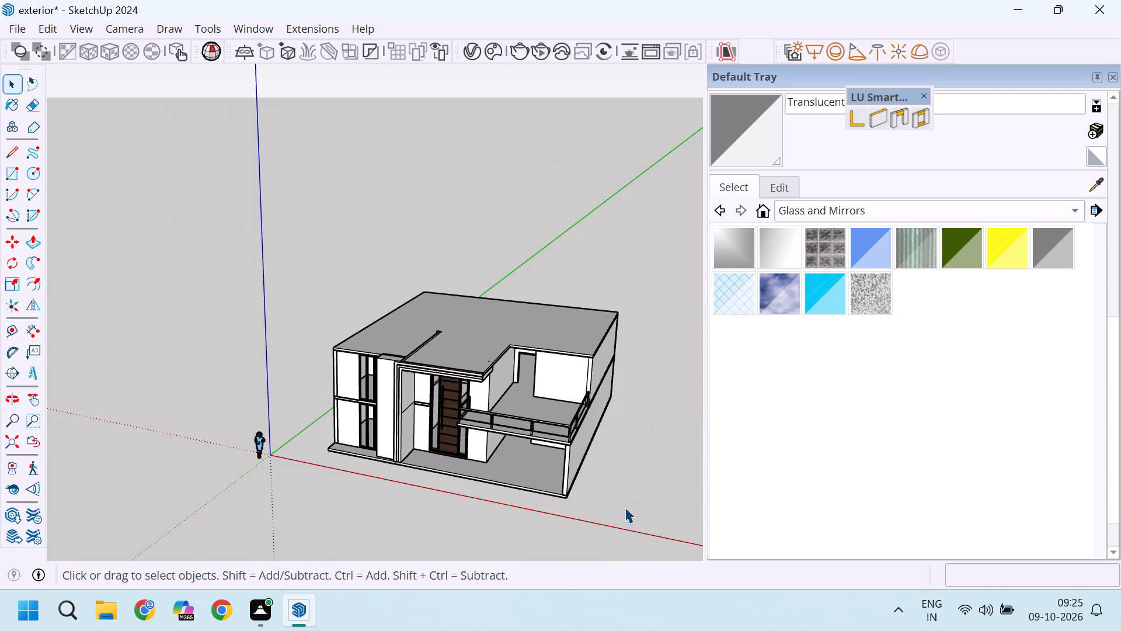
Examine the entrance frame, the pillar top and the narrow roof recess beside them from the front and from above.
{"action": "middle_click_drag", "start_coordinate": [556, 505], "coordinate": [574, 443]}
{"action": "scroll", "coordinate": [530, 400], "scroll_direction": "up", "scroll_amount": 4}
{"action": "scroll", "coordinate": [398, 330], "scroll_direction": "up", "scroll_amount": 5}
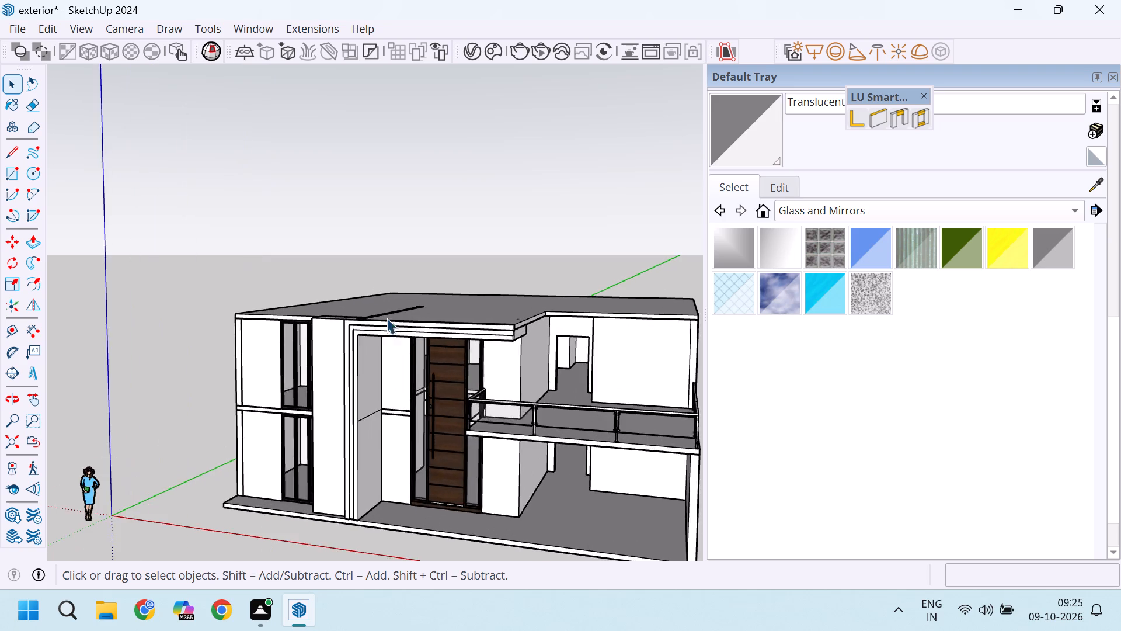
{"action": "scroll", "coordinate": [387, 318], "scroll_direction": "up", "scroll_amount": 5}
{"action": "scroll", "coordinate": [329, 352], "scroll_direction": "down", "scroll_amount": 4}
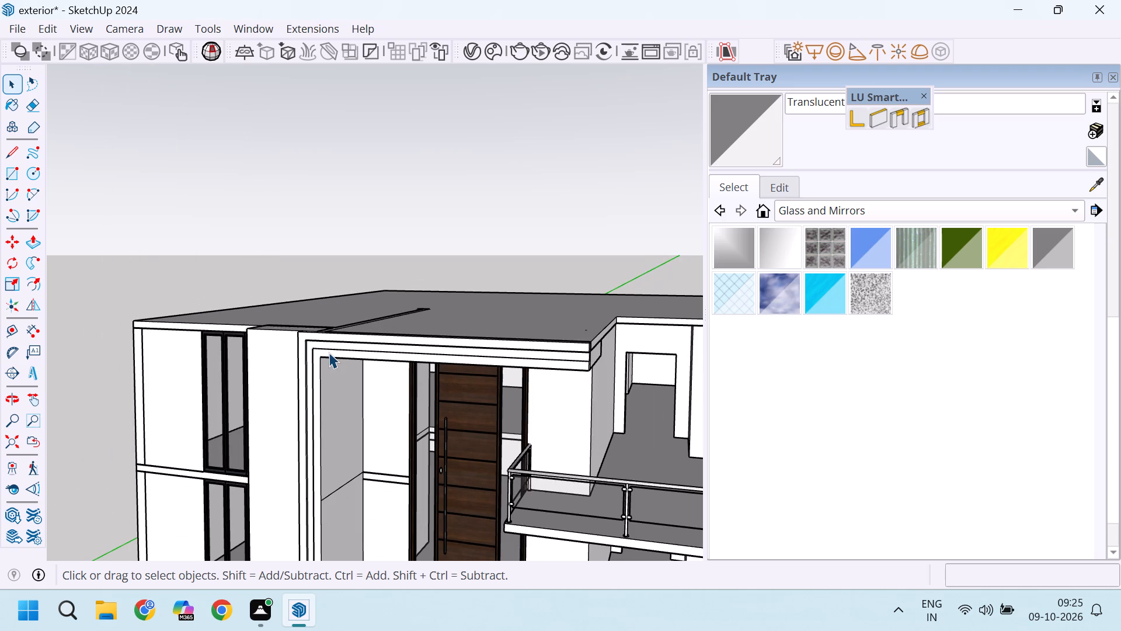
{"action": "scroll", "coordinate": [329, 352], "scroll_direction": "down", "scroll_amount": 3}
{"action": "middle_click_drag", "start_coordinate": [285, 397], "coordinate": [353, 377]}
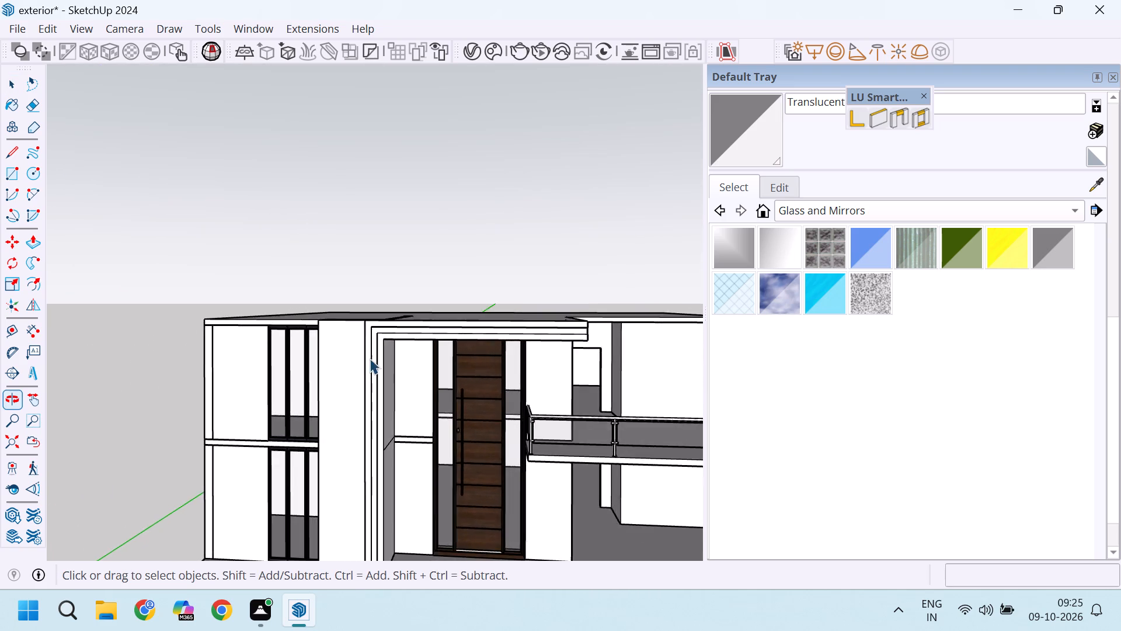
{"action": "scroll", "coordinate": [370, 357], "scroll_direction": "up", "scroll_amount": 9}
{"action": "middle_click_drag", "start_coordinate": [396, 328], "coordinate": [444, 395]}
{"action": "scroll", "coordinate": [461, 419], "scroll_direction": "up", "scroll_amount": 4}
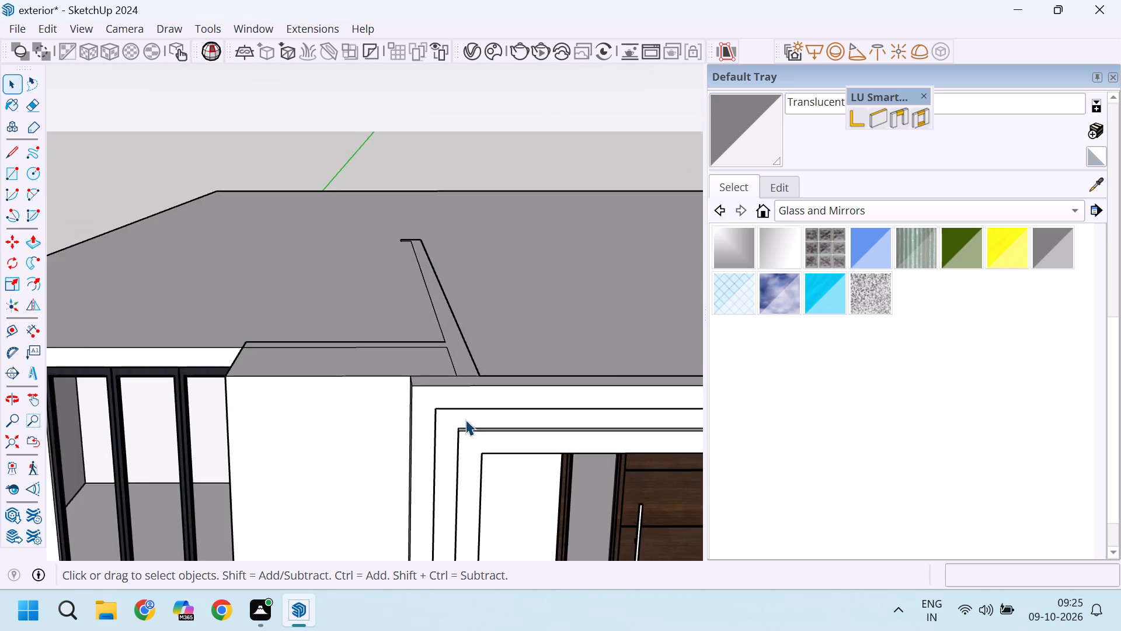
{"action": "scroll", "coordinate": [476, 426], "scroll_direction": "up", "scroll_amount": 3}
{"action": "scroll", "coordinate": [420, 347], "scroll_direction": "down", "scroll_amount": 5}
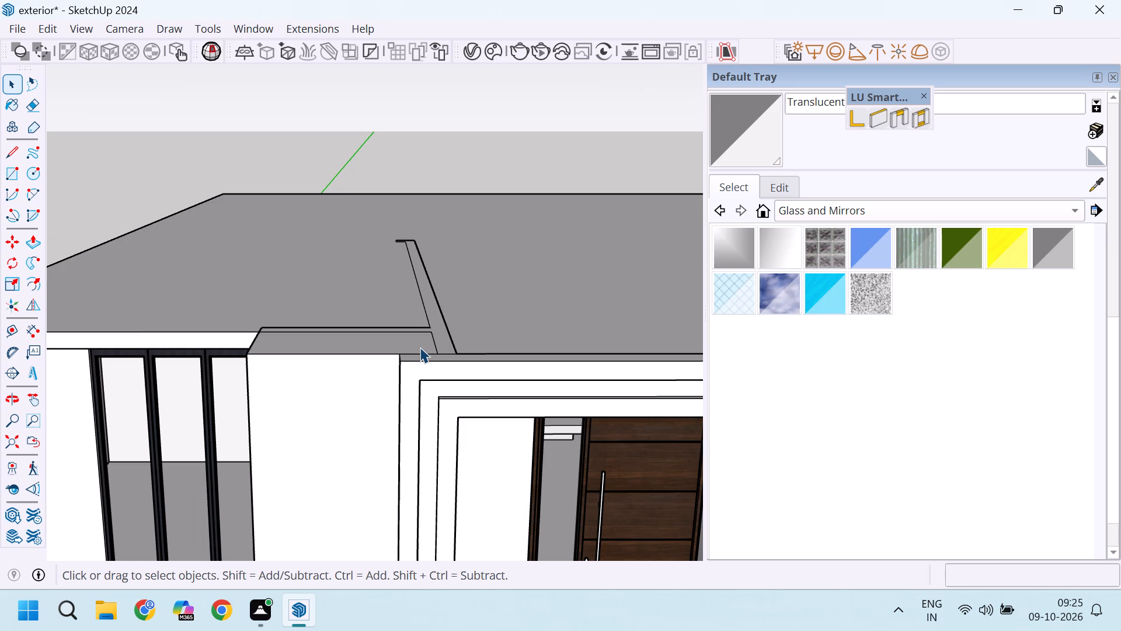
{"action": "scroll", "coordinate": [387, 364], "scroll_direction": "up", "scroll_amount": 4}
{"action": "scroll", "coordinate": [408, 362], "scroll_direction": "down", "scroll_amount": 2}
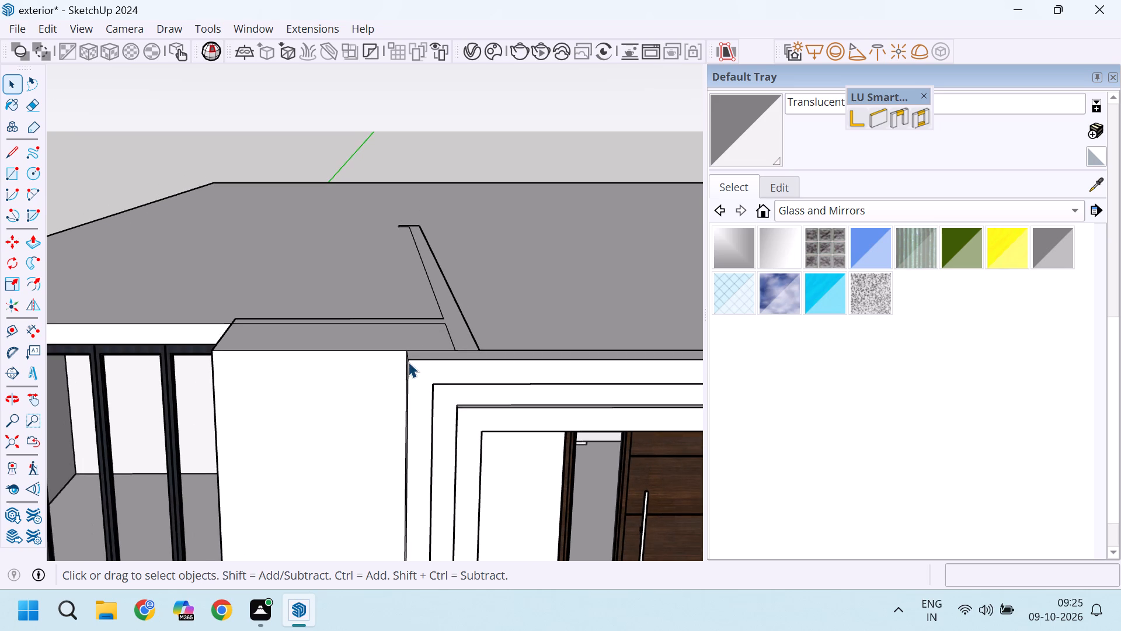
{"action": "scroll", "coordinate": [408, 362], "scroll_direction": "down", "scroll_amount": 2}
{"action": "scroll", "coordinate": [294, 342], "scroll_direction": "up", "scroll_amount": 2}
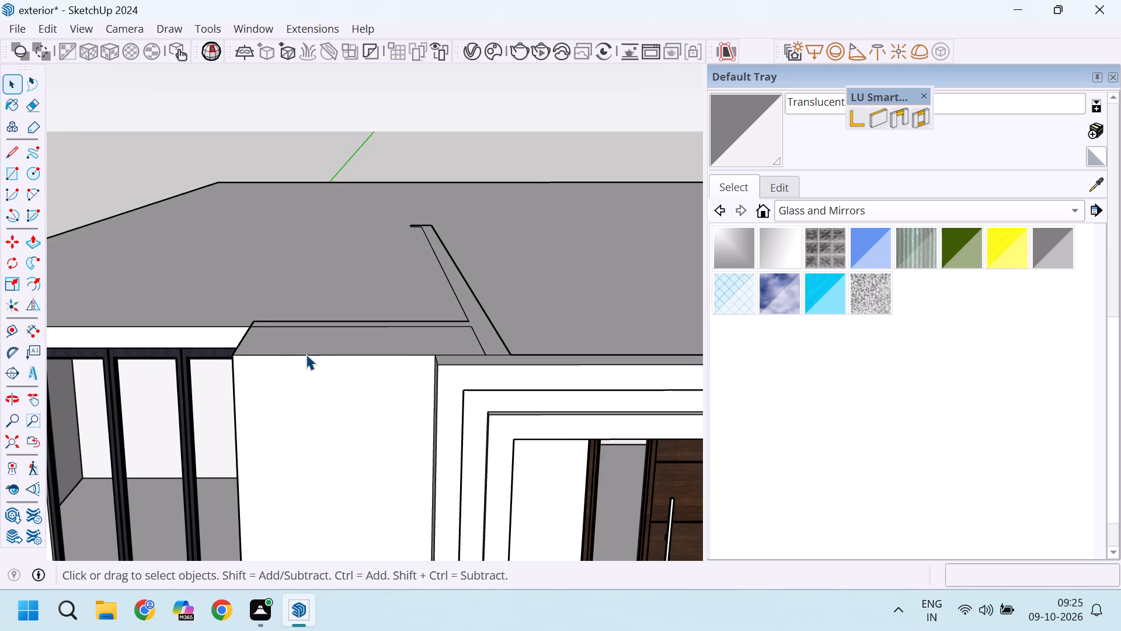
{"action": "scroll", "coordinate": [319, 348], "scroll_direction": "down", "scroll_amount": 4}
{"action": "scroll", "coordinate": [332, 344], "scroll_direction": "up", "scroll_amount": 2}
{"action": "scroll", "coordinate": [349, 342], "scroll_direction": "down", "scroll_amount": 4}
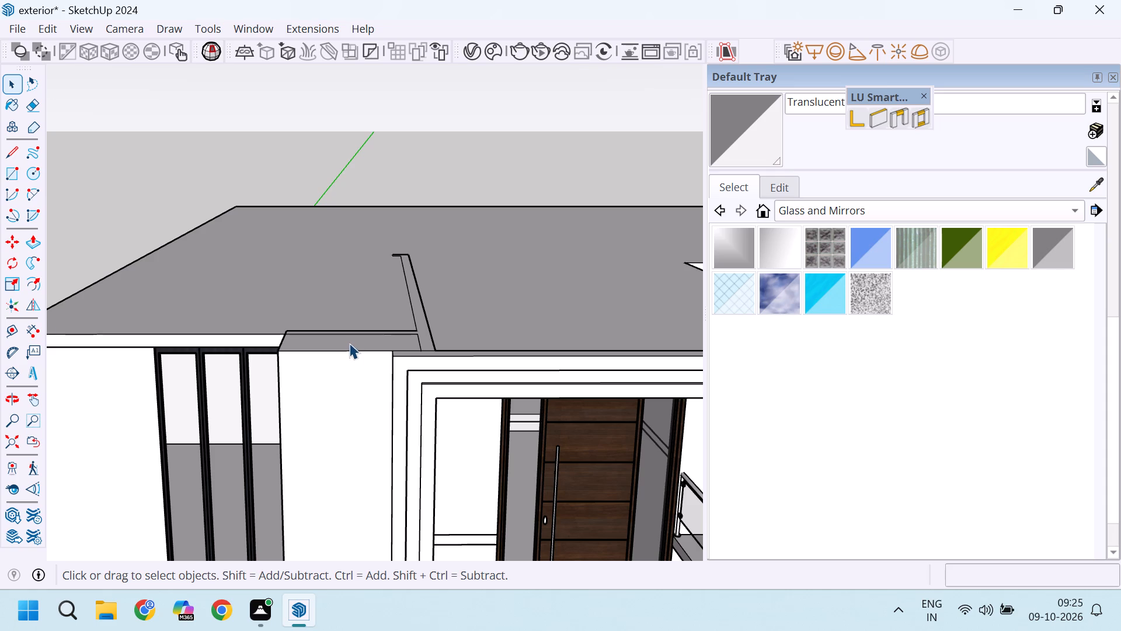
{"action": "scroll", "coordinate": [381, 346], "scroll_direction": "down", "scroll_amount": 2}
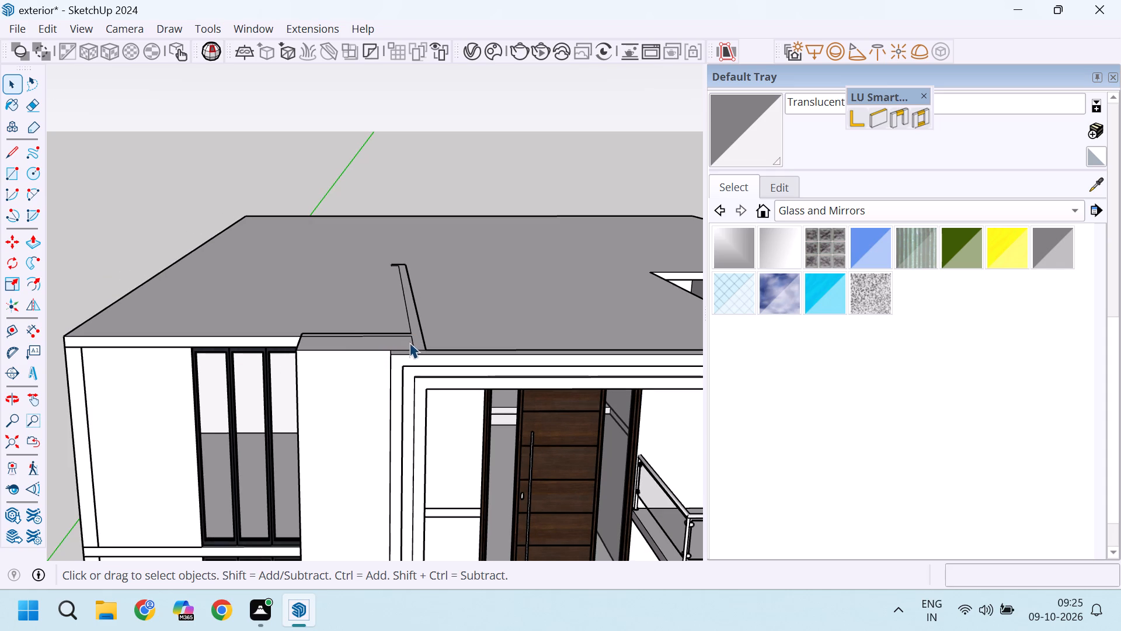
{"action": "middle_click_drag", "start_coordinate": [408, 343], "coordinate": [389, 385]}
{"action": "scroll", "coordinate": [419, 398], "scroll_direction": "down", "scroll_amount": 3}
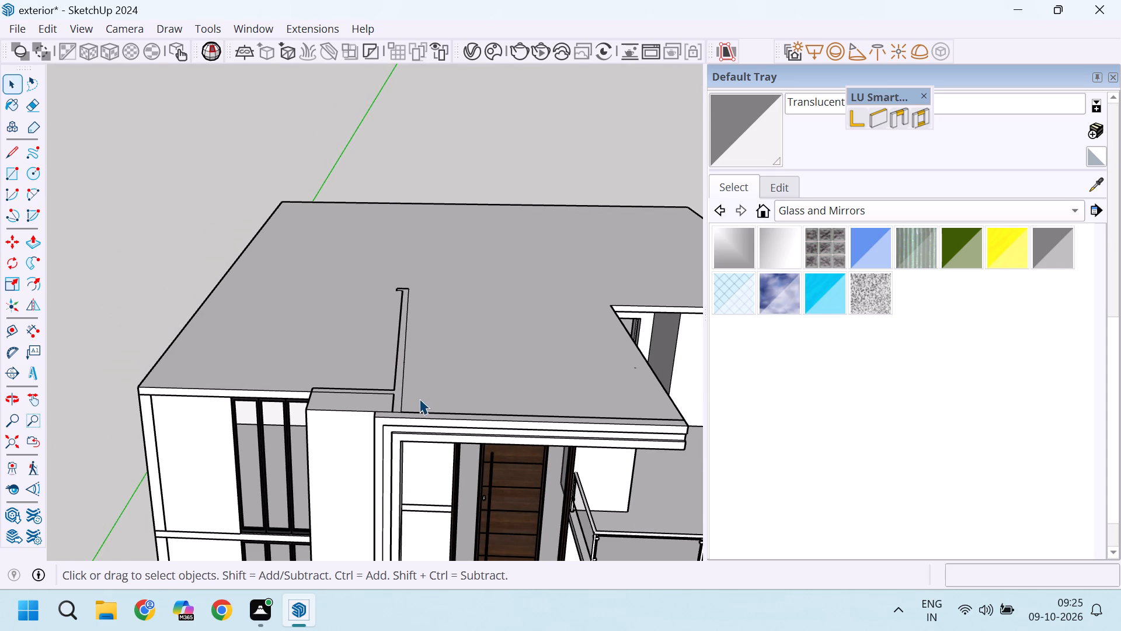
Draw a 3' vertical line up from the front roof edge beside the entrance frame, continuing about 14' 8 11/16" along the red axis over the window bay.
{"action": "scroll", "coordinate": [387, 410], "scroll_direction": "up", "scroll_amount": 3}
{"action": "key", "text": "l"}
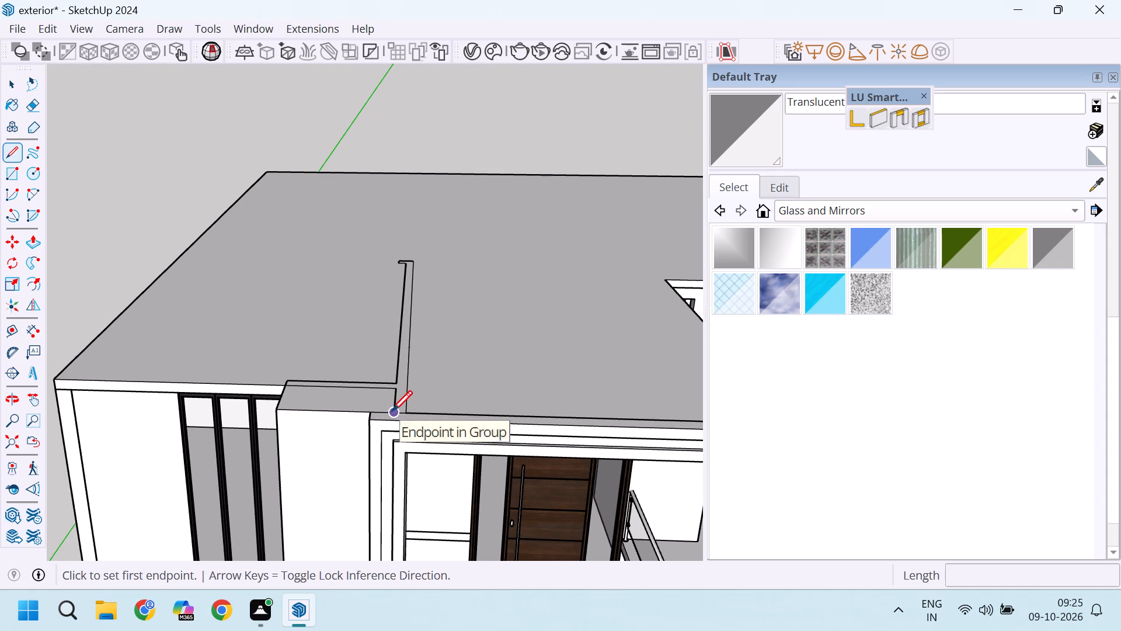
{"action": "left_click", "coordinate": [391, 411]}
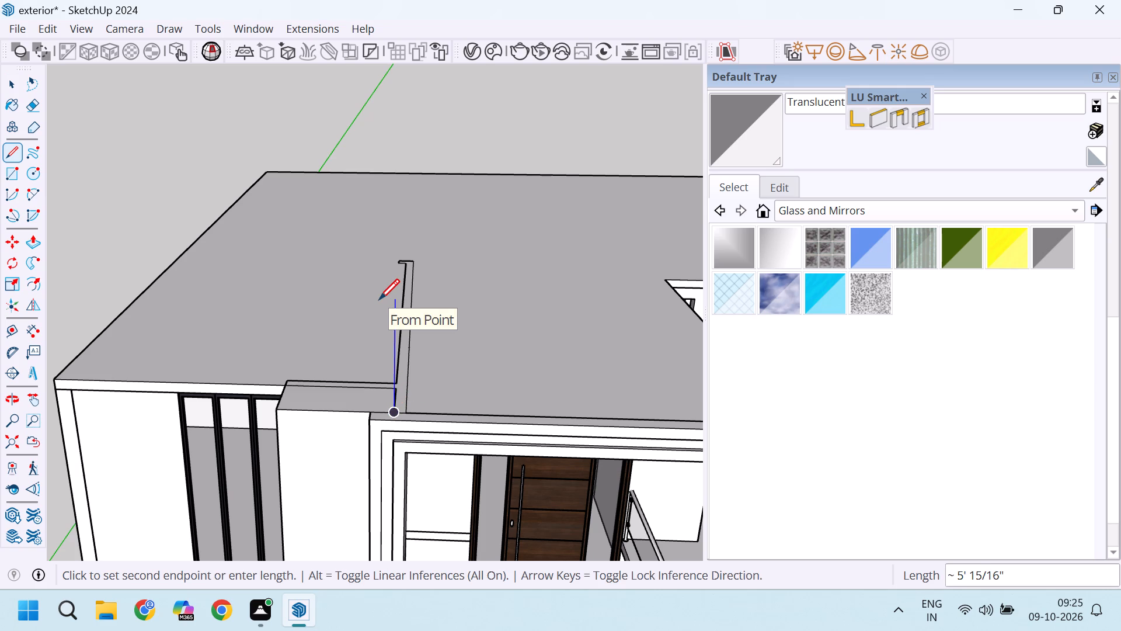
{"action": "type", "text": "3'"}
{"action": "key", "text": "Return"}
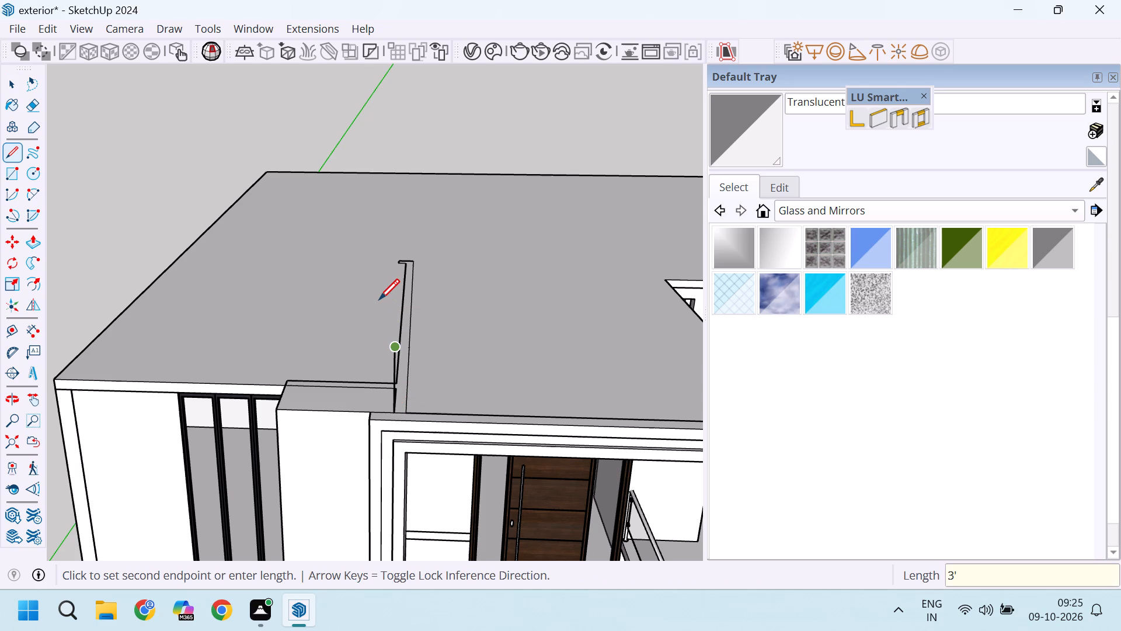
{"action": "scroll", "coordinate": [183, 339], "scroll_direction": "down", "scroll_amount": 3}
{"action": "scroll", "coordinate": [125, 350], "scroll_direction": "up", "scroll_amount": 3}
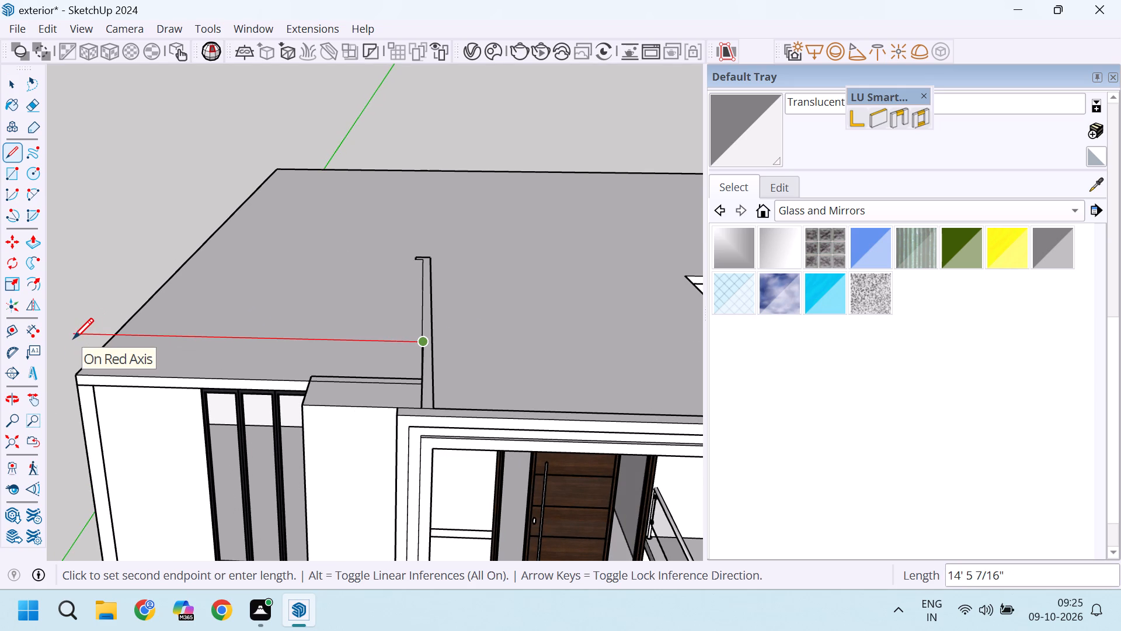
{"action": "left_click", "coordinate": [67, 338]}
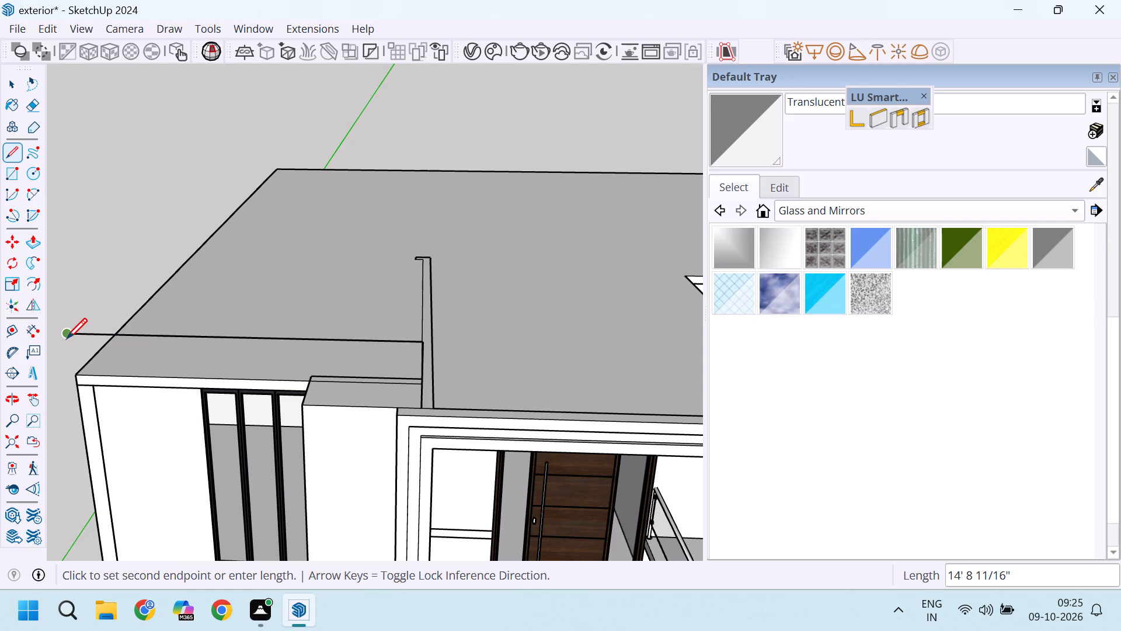
{"action": "key", "text": "Escape"}
Draw a guide line about 18' 8" forward along the green axis from the roof slab's front corner beside the window bay.
{"action": "middle_click_drag", "start_coordinate": [297, 442], "coordinate": [450, 394]}
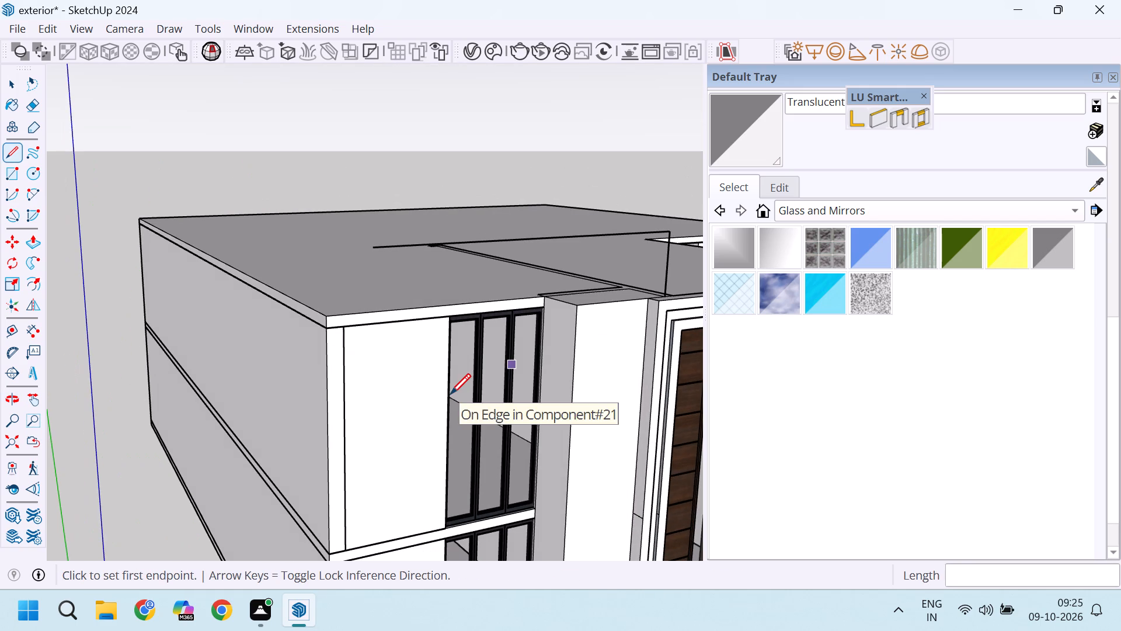
{"action": "scroll", "coordinate": [361, 352], "scroll_direction": "down", "scroll_amount": 2}
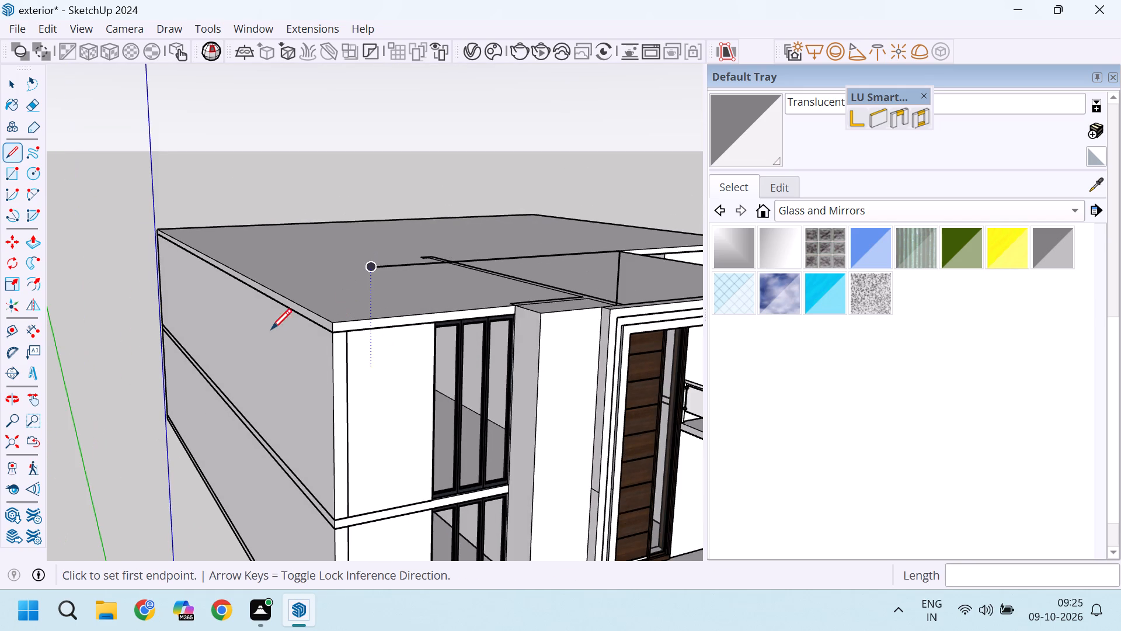
{"action": "scroll", "coordinate": [271, 326], "scroll_direction": "up", "scroll_amount": 3}
{"action": "left_click", "coordinate": [367, 320]}
{"action": "scroll", "coordinate": [419, 376], "scroll_direction": "down", "scroll_amount": 4}
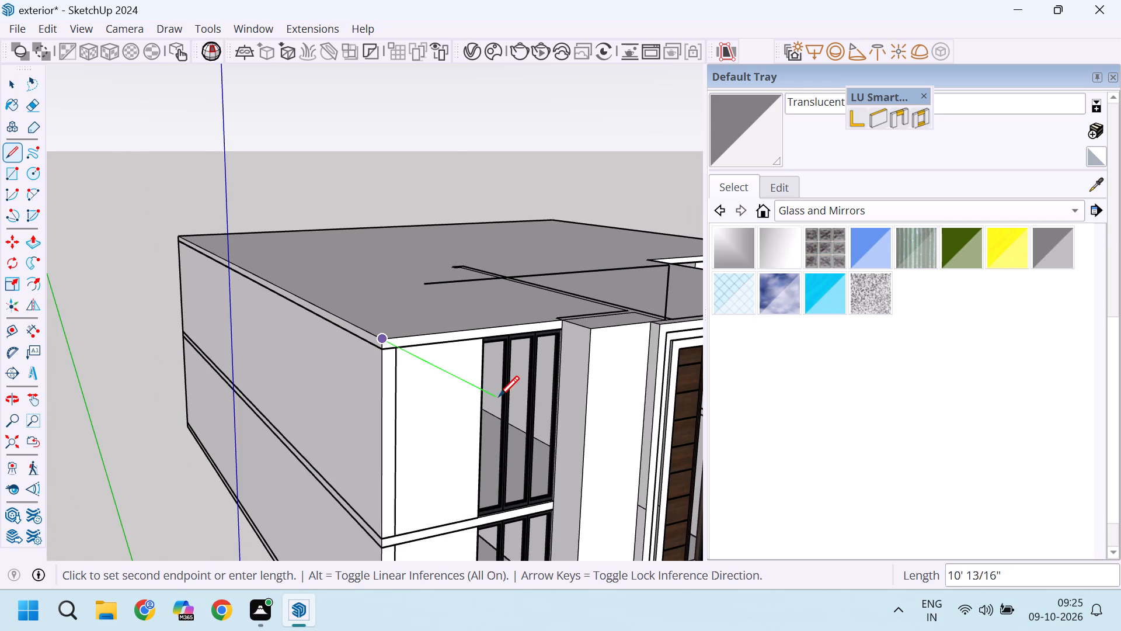
{"action": "scroll", "coordinate": [413, 384], "scroll_direction": "down", "scroll_amount": 9}
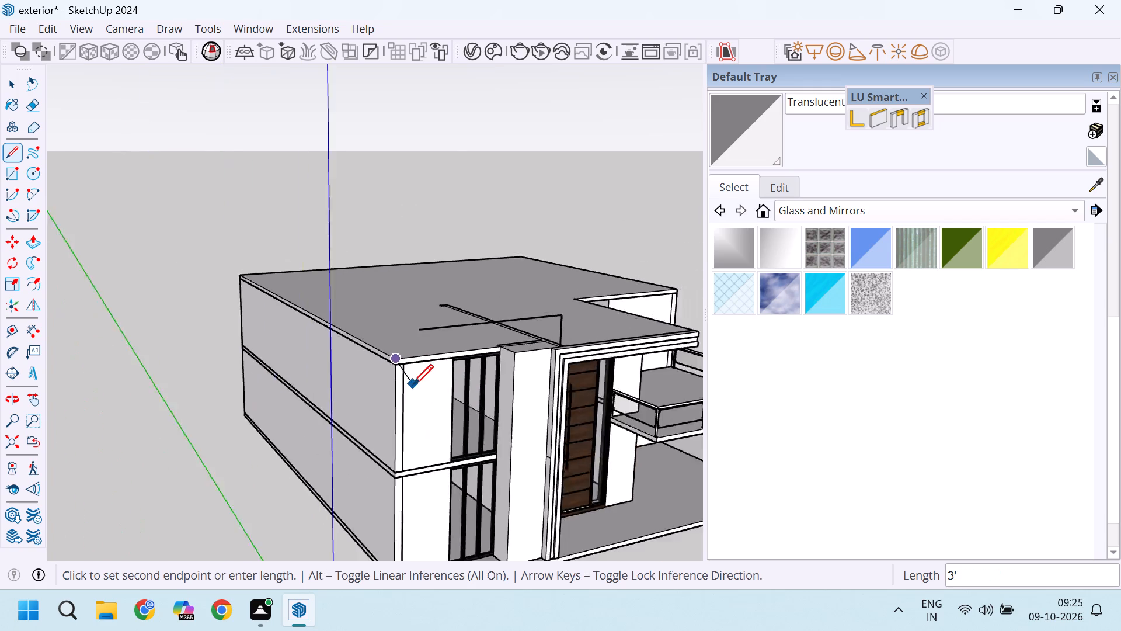
{"action": "scroll", "coordinate": [413, 384], "scroll_direction": "down", "scroll_amount": 3}
{"action": "middle_click_drag", "start_coordinate": [447, 418], "coordinate": [669, 459]}
{"action": "scroll", "coordinate": [671, 458], "scroll_direction": "up", "scroll_amount": 1}
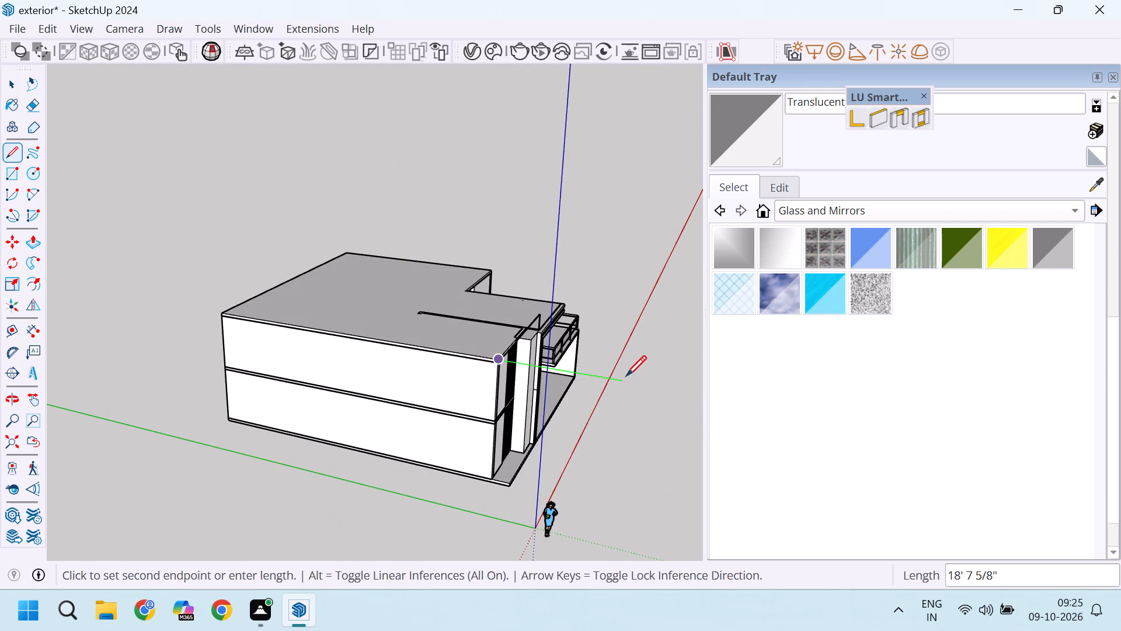
{"action": "left_click", "coordinate": [631, 380]}
{"action": "middle_click_drag", "start_coordinate": [574, 418], "coordinate": [379, 482]}
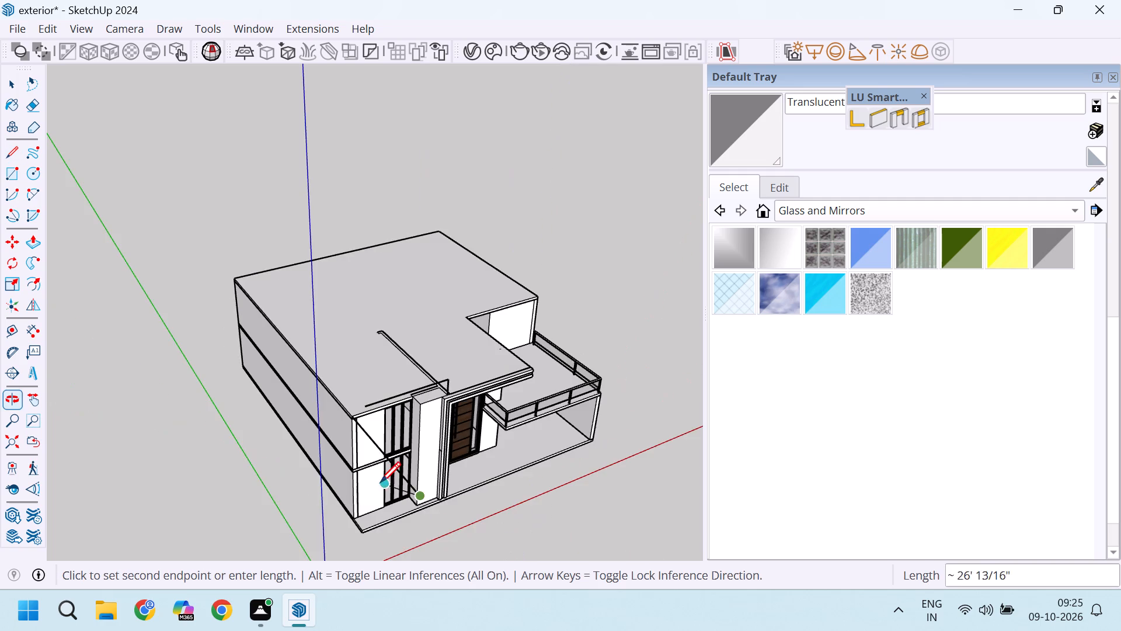
{"action": "scroll", "coordinate": [384, 438], "scroll_direction": "up", "scroll_amount": 7}
{"action": "key", "text": "Escape"}
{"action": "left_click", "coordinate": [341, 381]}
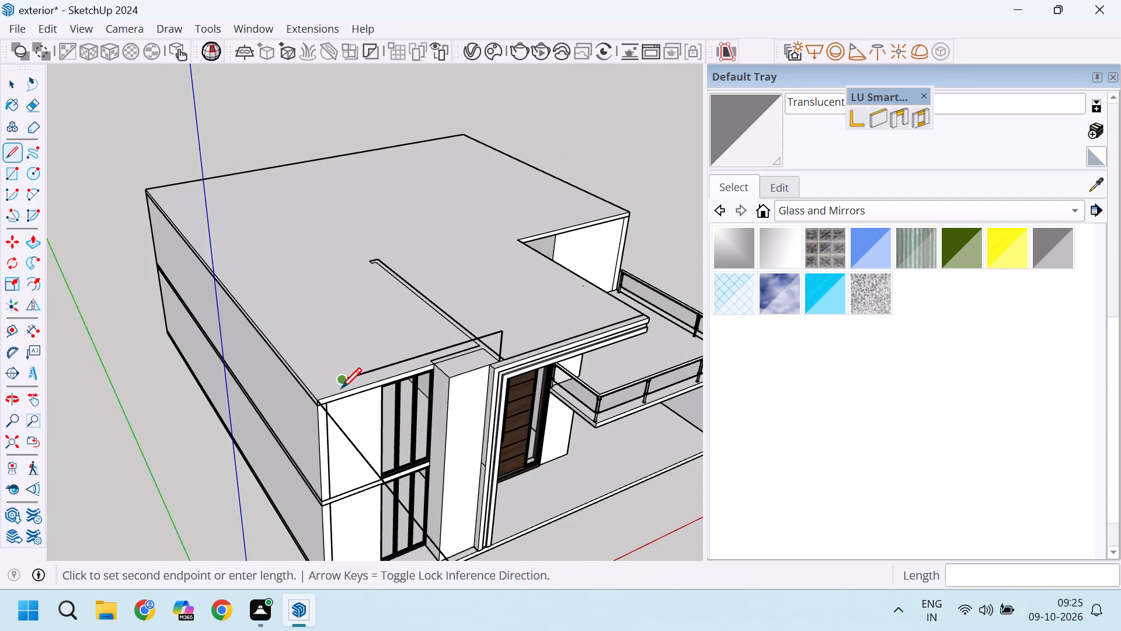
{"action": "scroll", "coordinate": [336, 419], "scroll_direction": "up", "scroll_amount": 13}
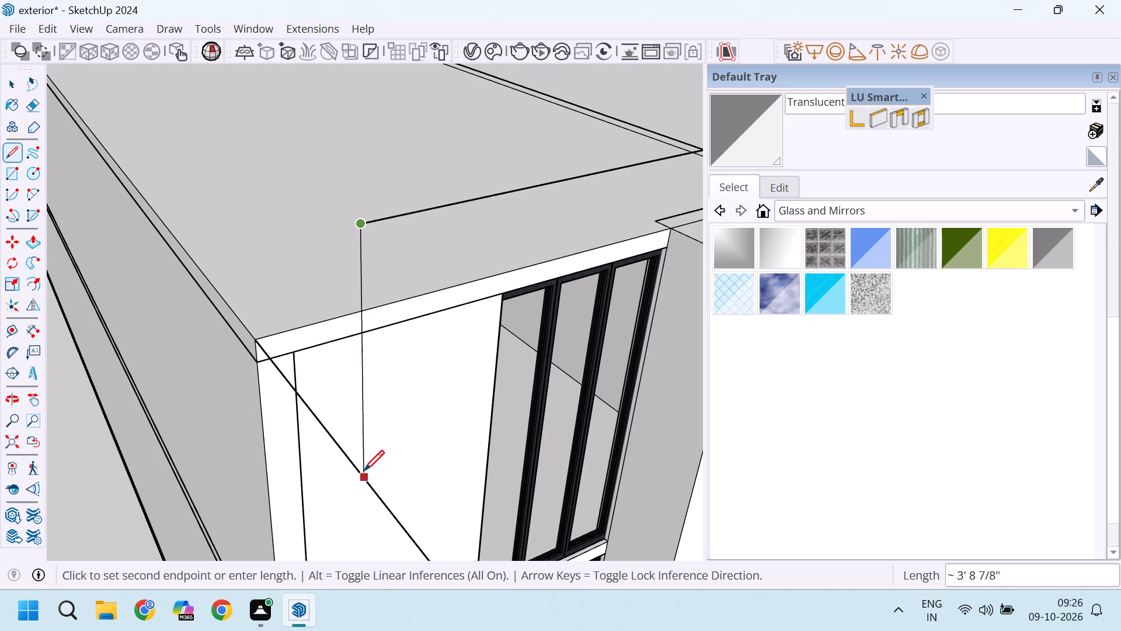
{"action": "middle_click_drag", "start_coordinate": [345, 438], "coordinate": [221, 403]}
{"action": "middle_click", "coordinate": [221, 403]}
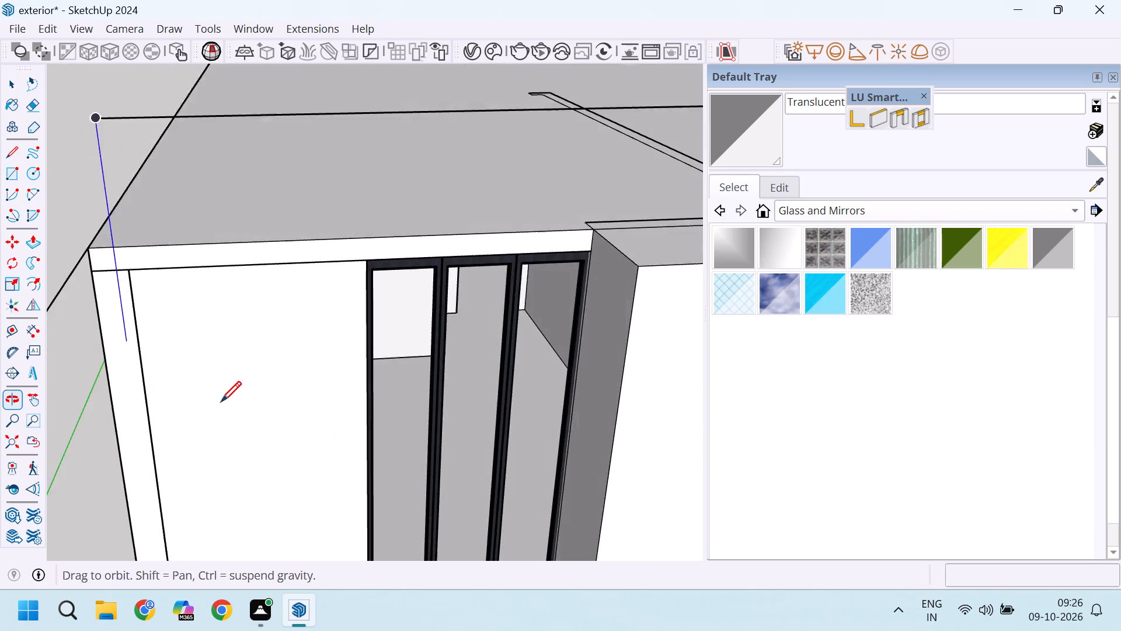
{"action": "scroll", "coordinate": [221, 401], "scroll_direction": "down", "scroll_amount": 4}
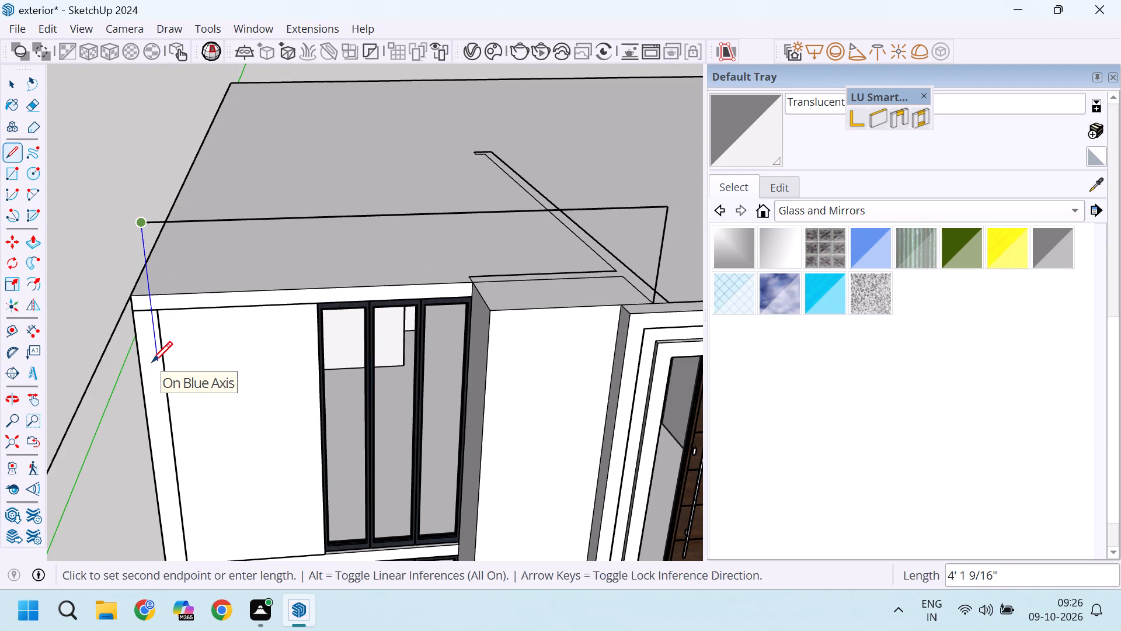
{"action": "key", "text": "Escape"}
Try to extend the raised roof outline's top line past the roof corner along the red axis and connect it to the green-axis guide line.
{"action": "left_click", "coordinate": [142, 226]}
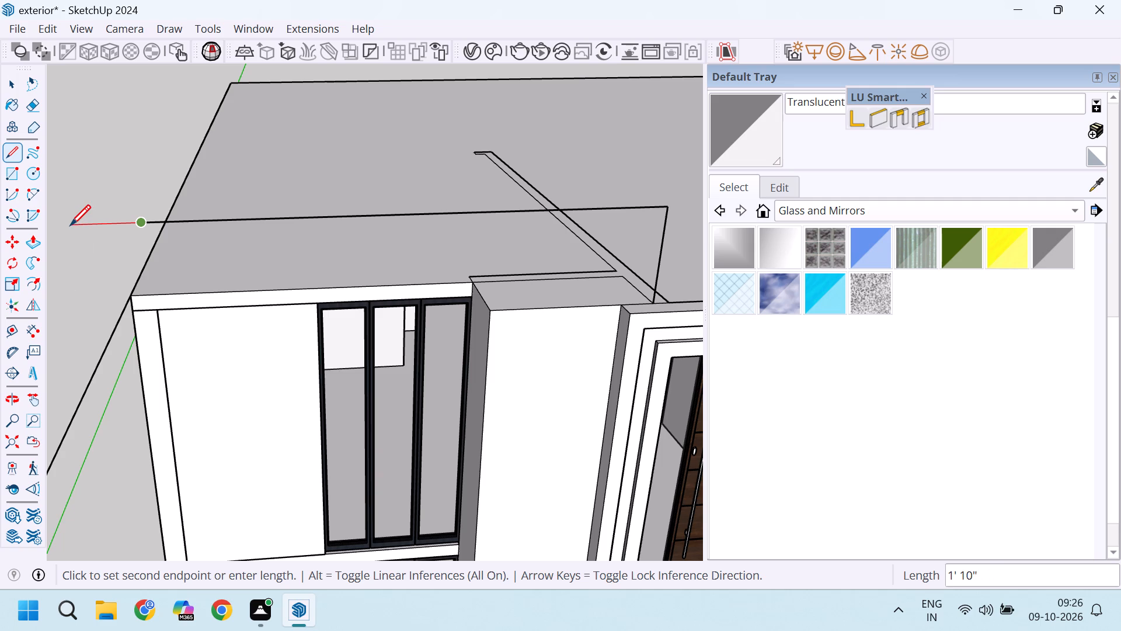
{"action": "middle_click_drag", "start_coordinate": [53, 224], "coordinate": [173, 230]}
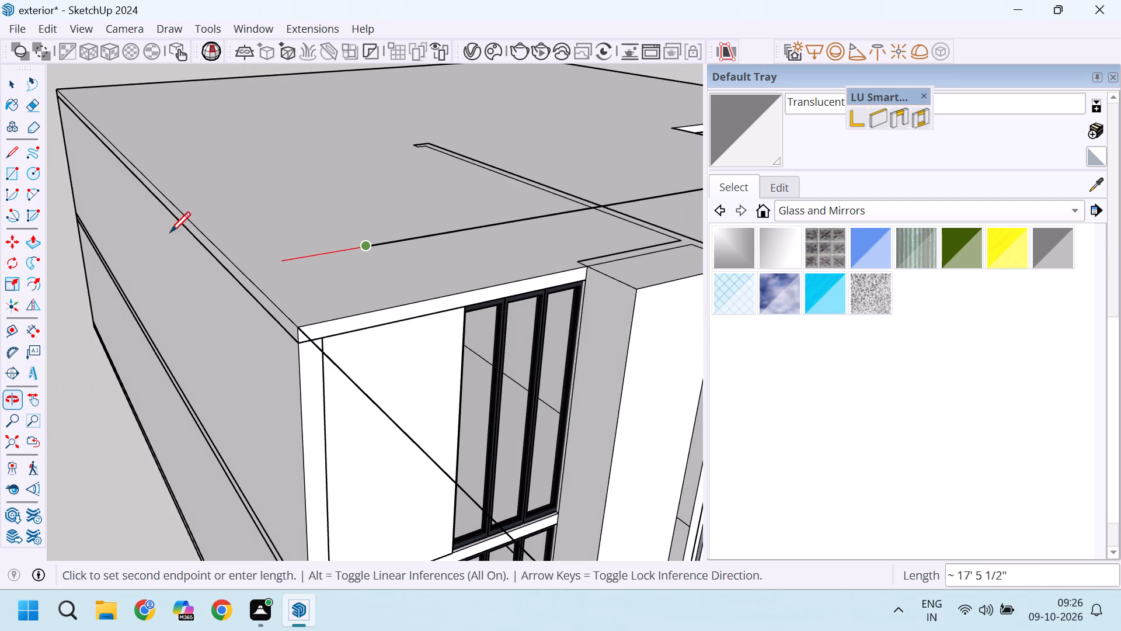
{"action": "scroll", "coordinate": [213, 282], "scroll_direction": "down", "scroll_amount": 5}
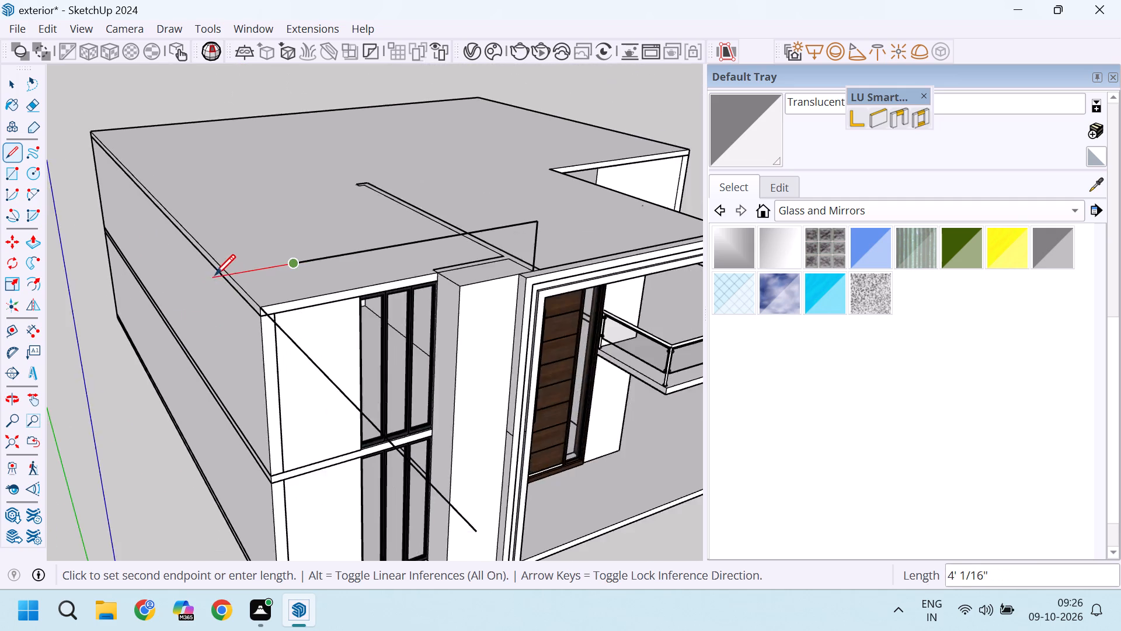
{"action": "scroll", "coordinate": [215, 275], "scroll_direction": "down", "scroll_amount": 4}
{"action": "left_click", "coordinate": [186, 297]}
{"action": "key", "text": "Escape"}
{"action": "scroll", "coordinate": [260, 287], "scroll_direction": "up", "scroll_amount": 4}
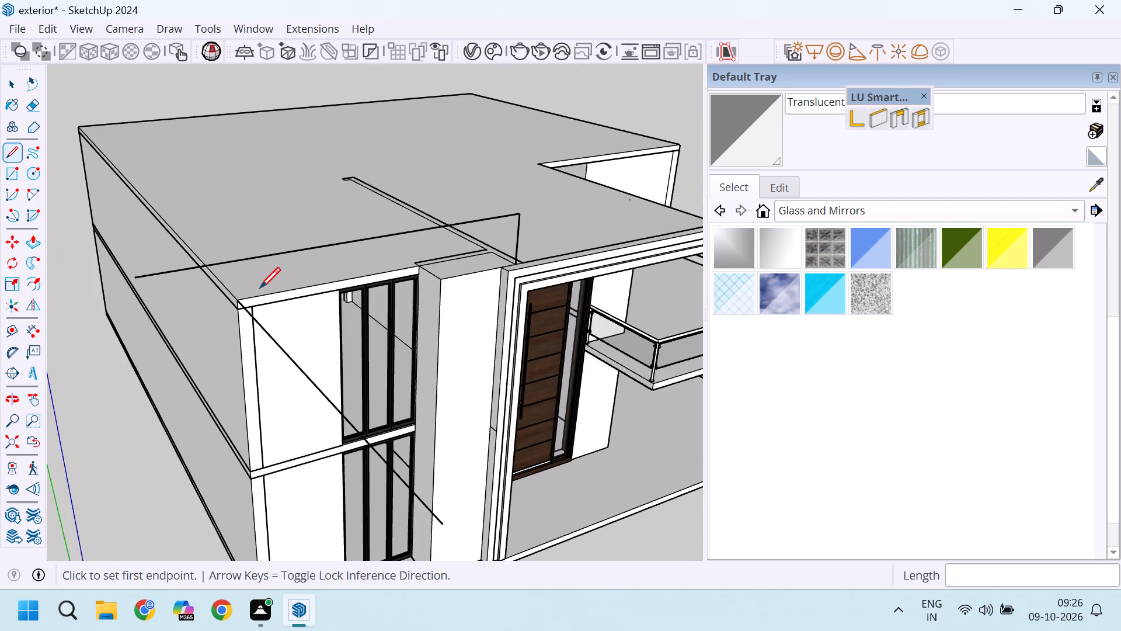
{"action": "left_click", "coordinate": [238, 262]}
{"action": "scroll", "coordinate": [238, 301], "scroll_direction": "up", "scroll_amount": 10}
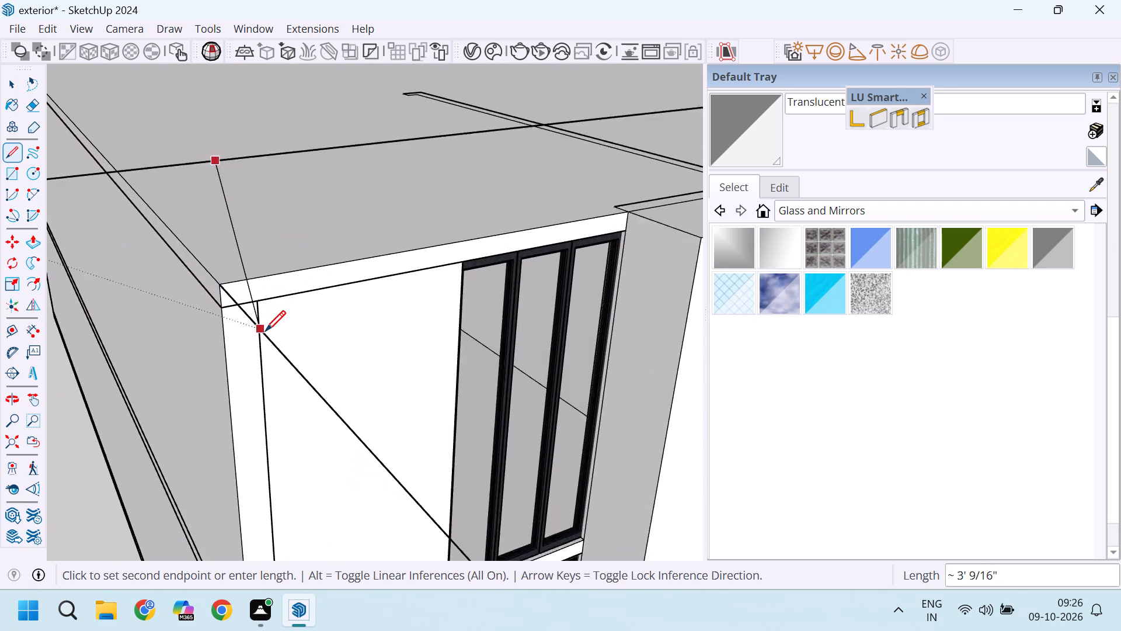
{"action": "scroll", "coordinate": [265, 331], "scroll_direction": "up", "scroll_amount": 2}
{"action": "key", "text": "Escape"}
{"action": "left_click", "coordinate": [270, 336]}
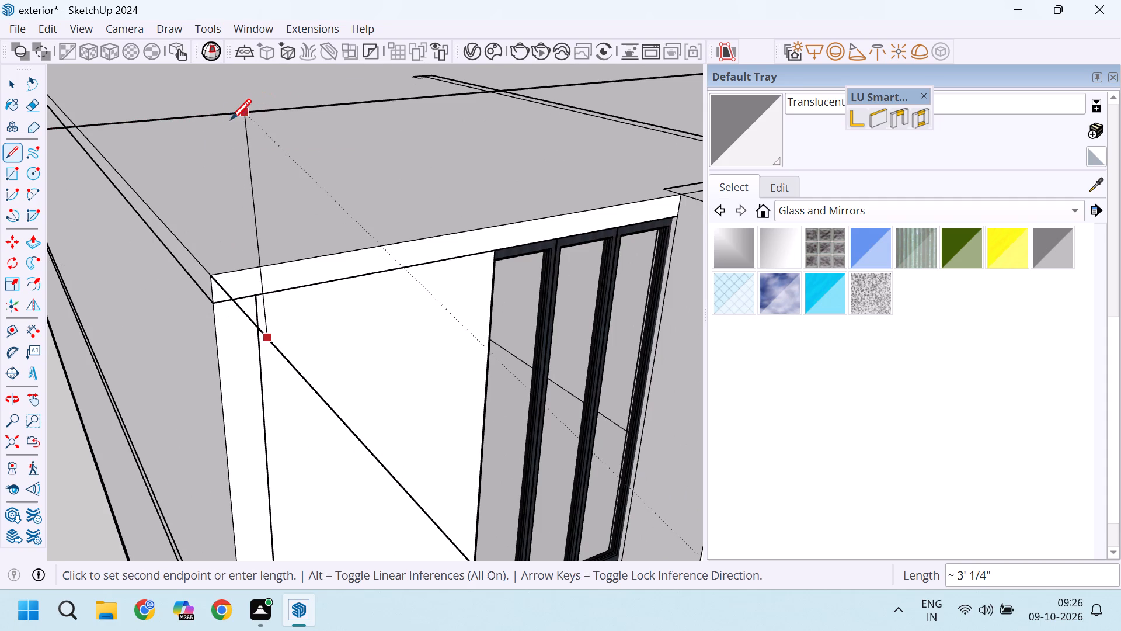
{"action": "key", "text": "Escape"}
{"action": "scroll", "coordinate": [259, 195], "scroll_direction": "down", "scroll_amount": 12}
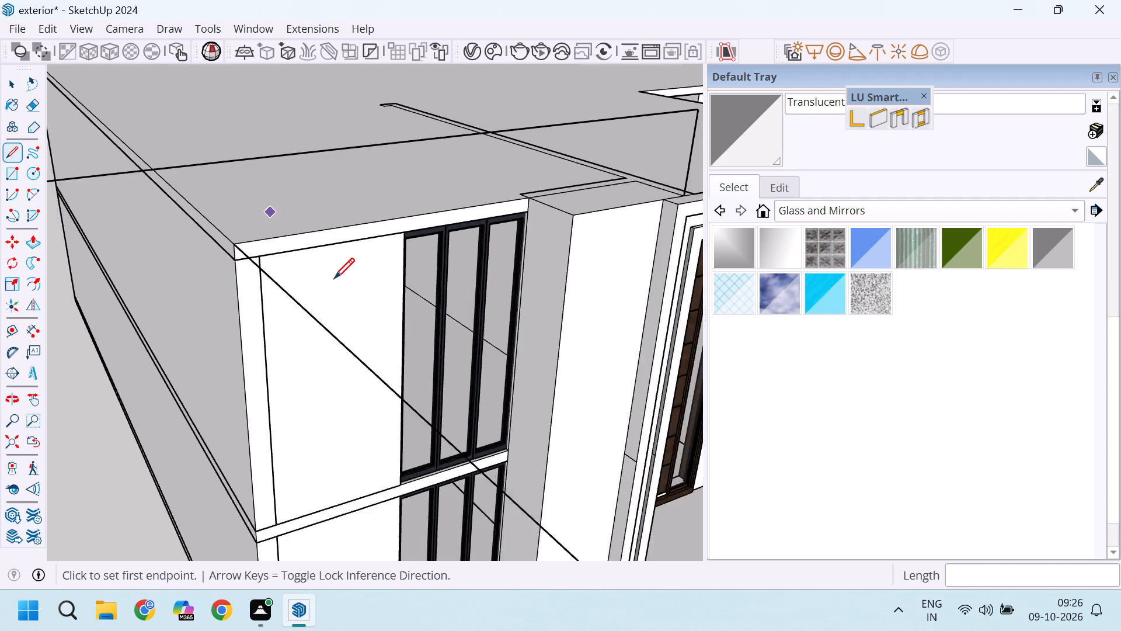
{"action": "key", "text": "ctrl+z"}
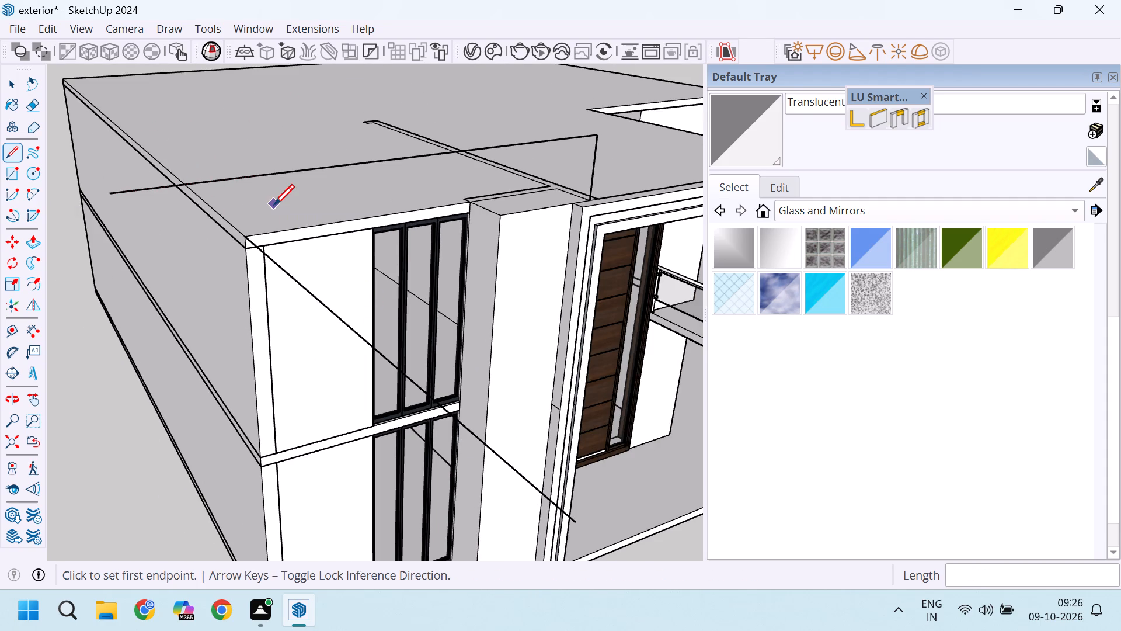
Draw a 3' vertical line down along the blue axis from the outer end of the raised outline's top line.
{"action": "left_click", "coordinate": [279, 173]}
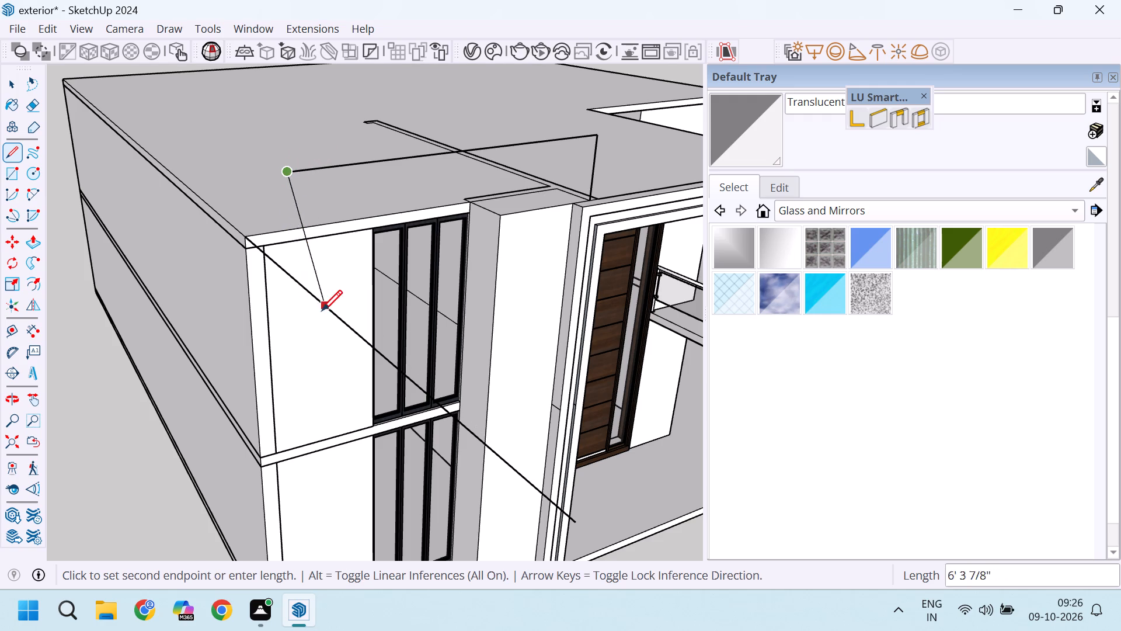
{"action": "middle_click_drag", "start_coordinate": [322, 310], "coordinate": [197, 301]}
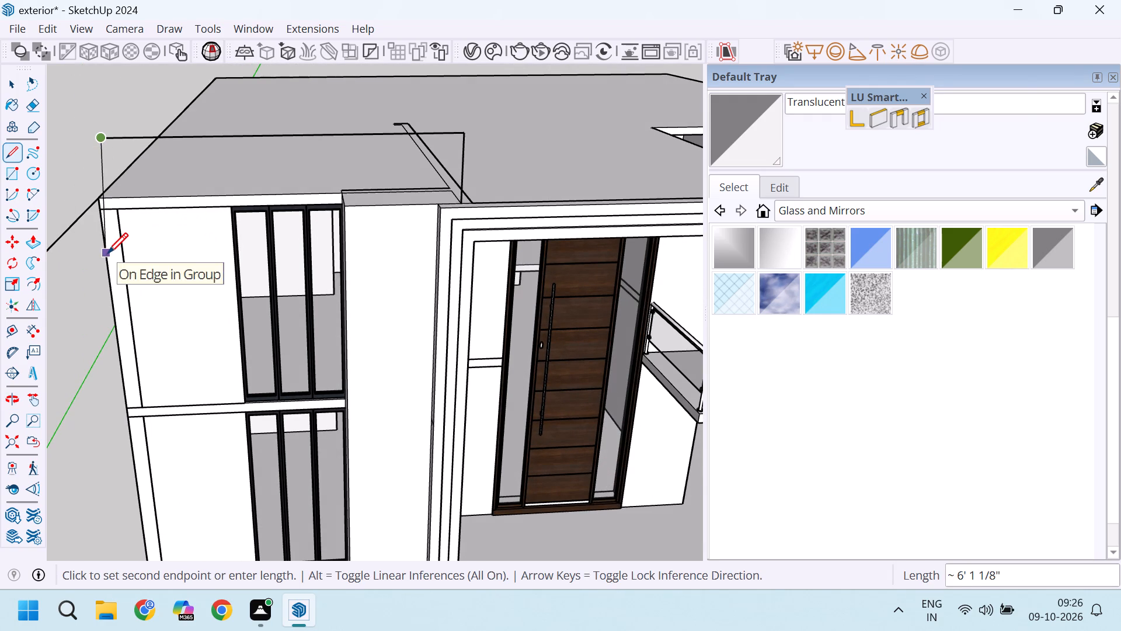
{"action": "scroll", "coordinate": [119, 241], "scroll_direction": "up", "scroll_amount": 4}
{"action": "scroll", "coordinate": [203, 235], "scroll_direction": "down", "scroll_amount": 12}
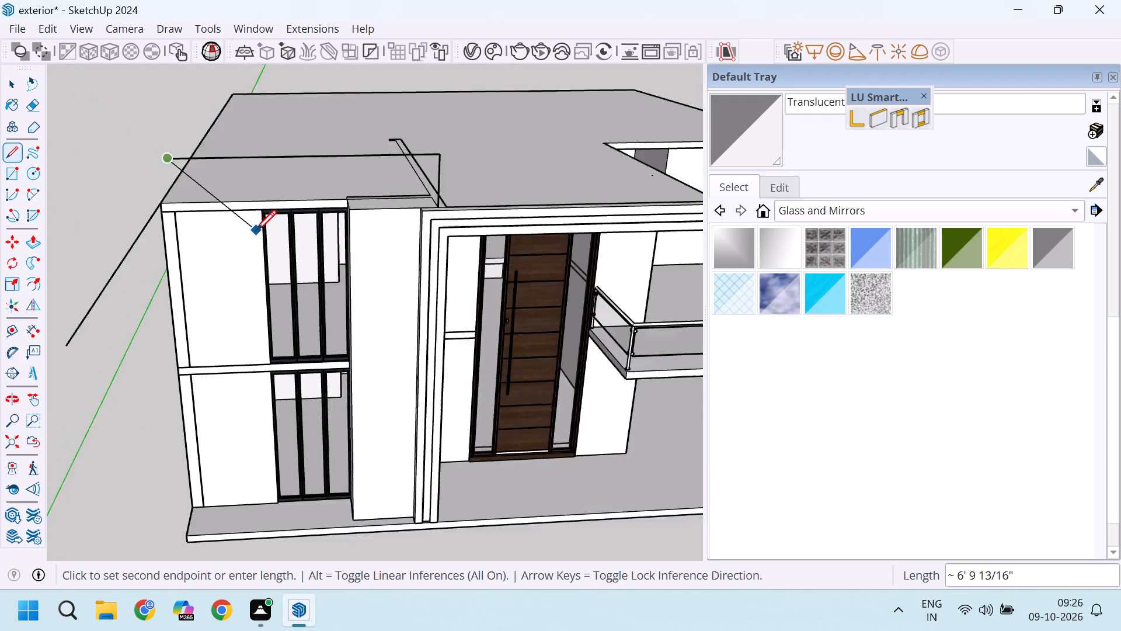
{"action": "scroll", "coordinate": [256, 230], "scroll_direction": "down", "scroll_amount": 8}
{"action": "scroll", "coordinate": [185, 230], "scroll_direction": "up", "scroll_amount": 18}
{"action": "scroll", "coordinate": [304, 231], "scroll_direction": "down", "scroll_amount": 7}
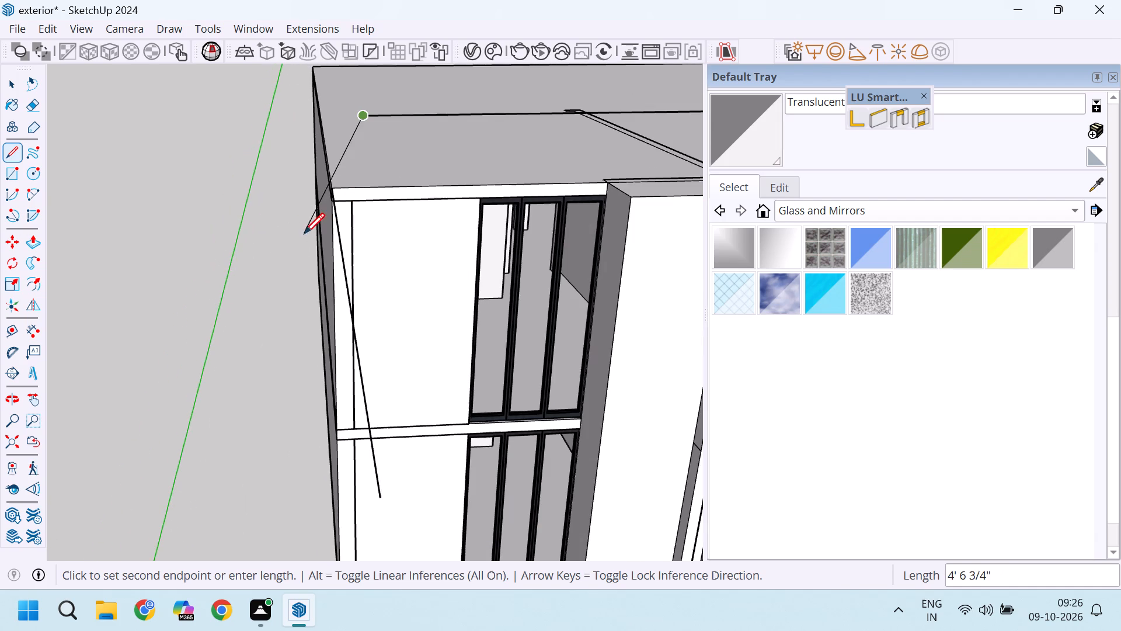
{"action": "middle_click_drag", "start_coordinate": [375, 224], "coordinate": [389, 241]}
{"action": "scroll", "coordinate": [389, 246], "scroll_direction": "up", "scroll_amount": 3}
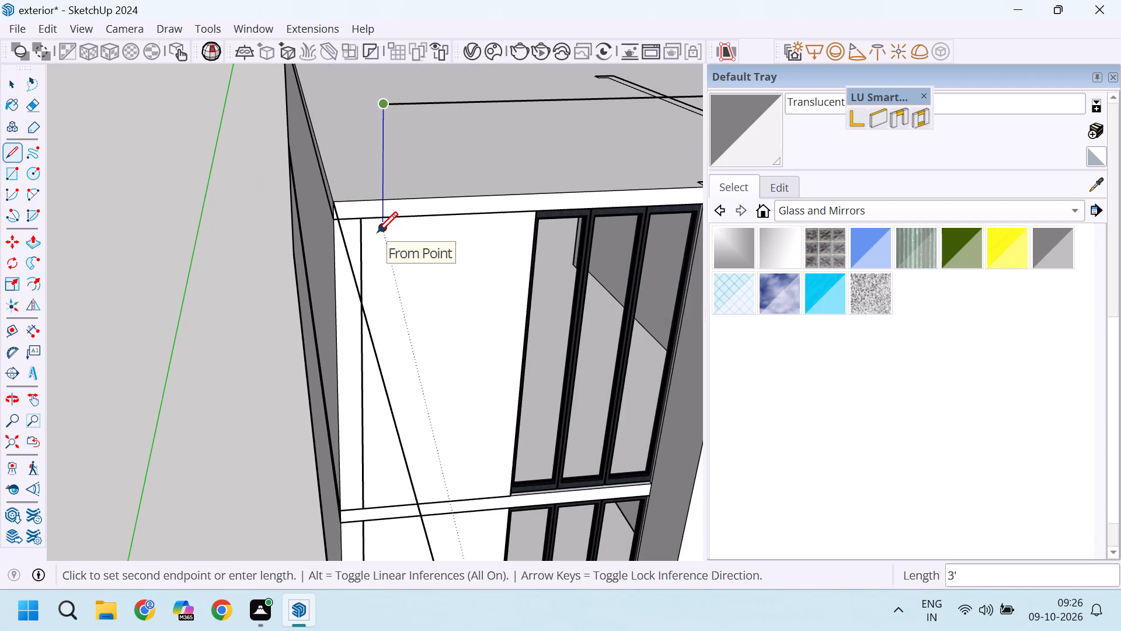
{"action": "scroll", "coordinate": [377, 232], "scroll_direction": "down", "scroll_amount": 6}
{"action": "left_click", "coordinate": [377, 232]}
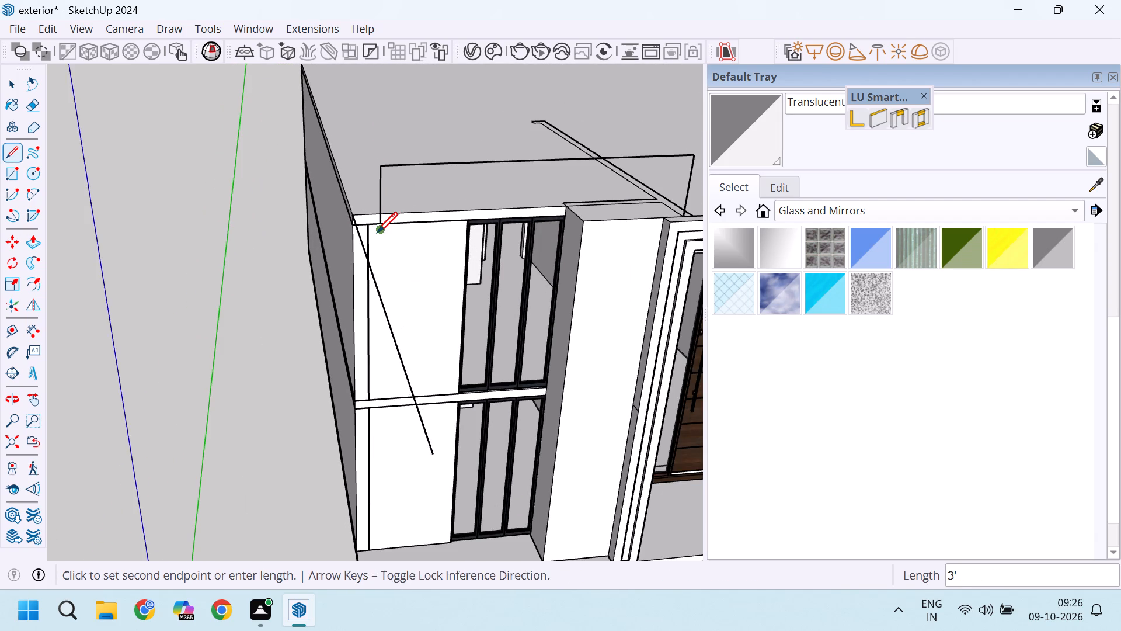
Draw a short horizontal line from the vertical line's lower end to the green-axis guide line in front of the roof corner.
{"action": "middle_click_drag", "start_coordinate": [412, 344], "coordinate": [360, 263]}
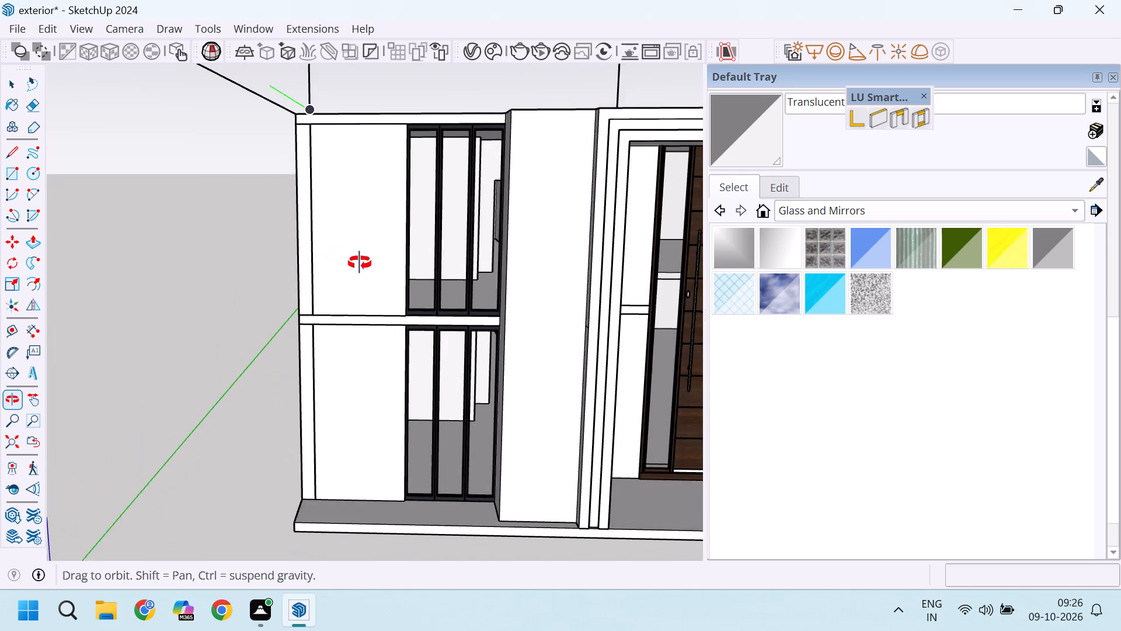
{"action": "middle_click_drag", "start_coordinate": [360, 263], "coordinate": [360, 264]}
{"action": "middle_click_drag", "start_coordinate": [307, 126], "coordinate": [392, 215]}
{"action": "scroll", "coordinate": [394, 218], "scroll_direction": "up", "scroll_amount": 13}
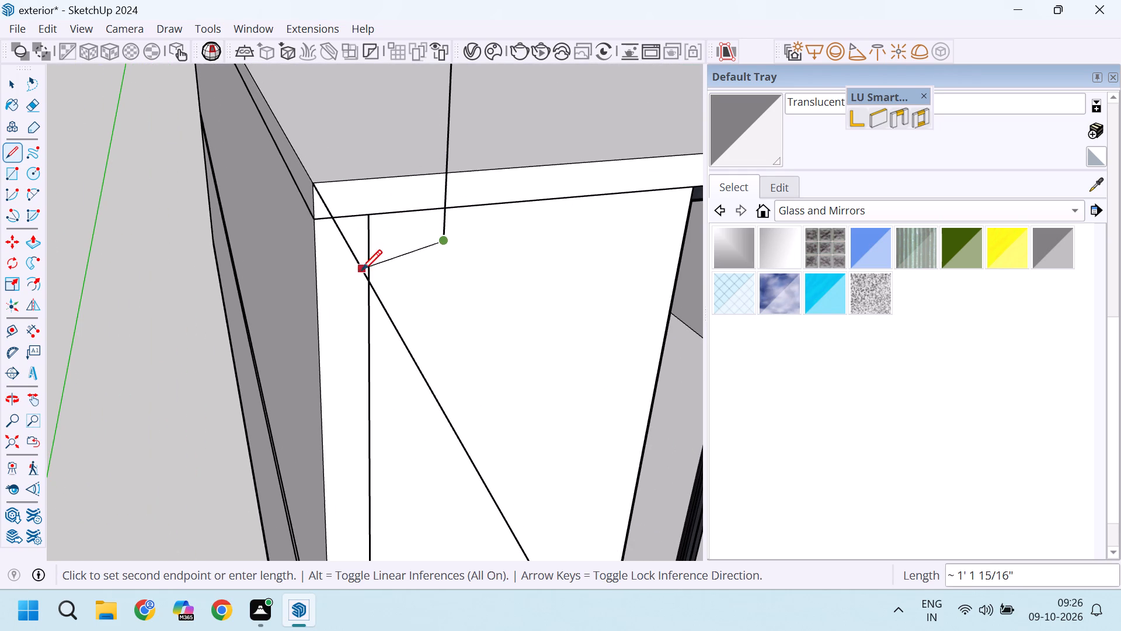
{"action": "left_click", "coordinate": [346, 243]}
{"action": "middle_click_drag", "start_coordinate": [444, 293], "coordinate": [434, 298]}
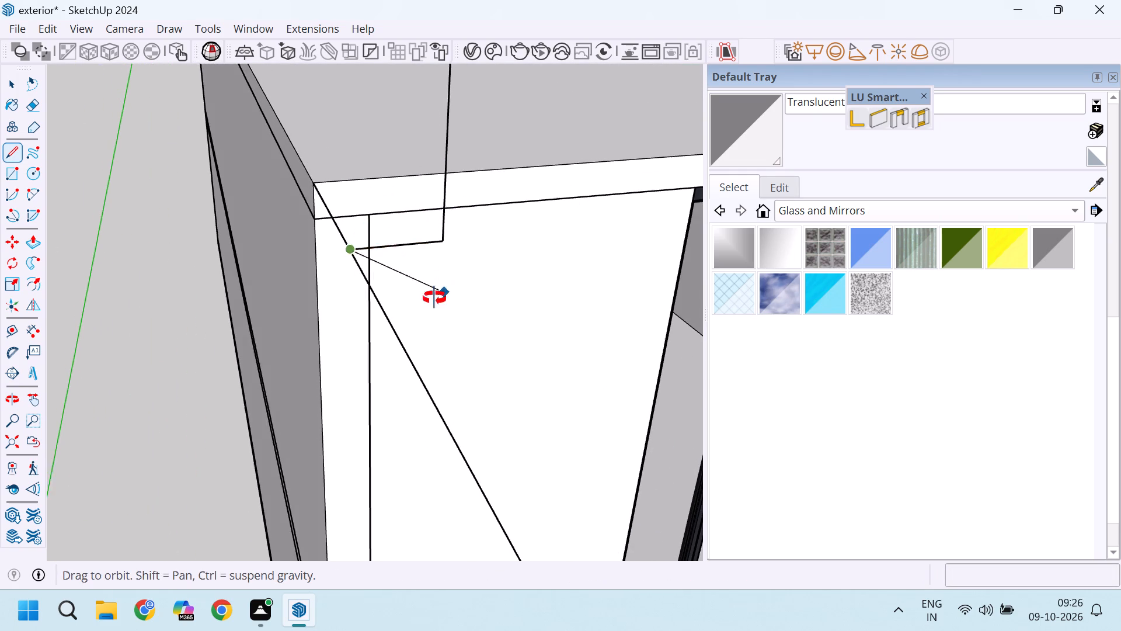
{"action": "middle_click_drag", "start_coordinate": [434, 298], "coordinate": [325, 412]}
{"action": "scroll", "coordinate": [325, 414], "scroll_direction": "down", "scroll_amount": 10}
{"action": "key", "text": "Escape"}
{"action": "key", "text": "Escape"}
Draw a 15' 9" by 3' vertical rectangle from the short line's end on the guide line to the raised outline's upper corner beside the entrance frame.
{"action": "scroll", "coordinate": [339, 396], "scroll_direction": "up", "scroll_amount": 8}
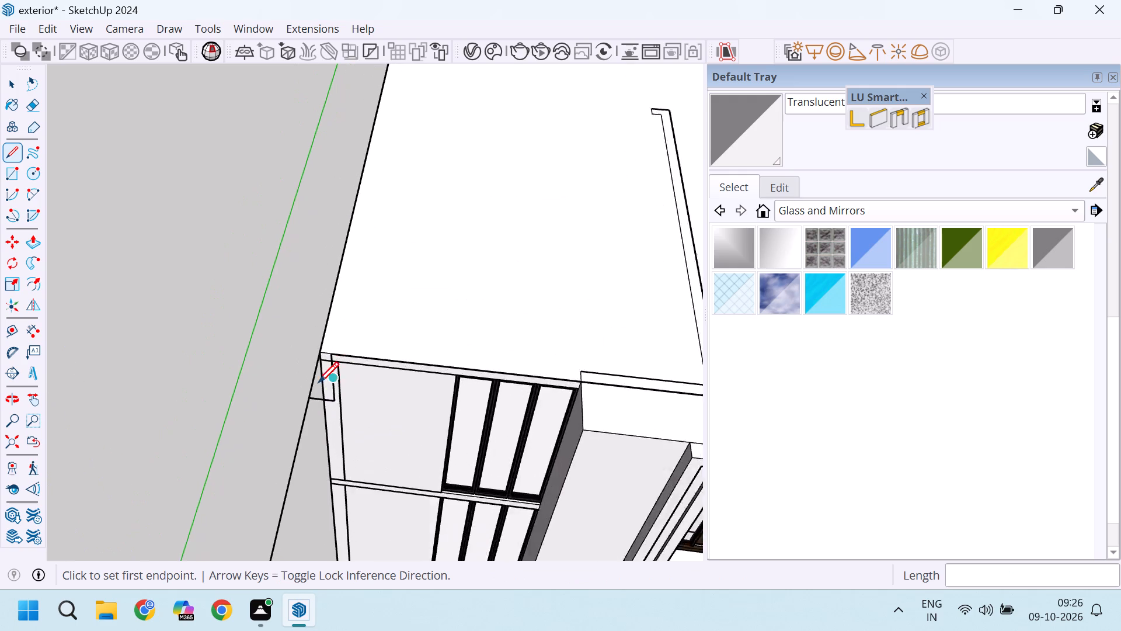
{"action": "scroll", "coordinate": [318, 382], "scroll_direction": "up", "scroll_amount": 2}
{"action": "key", "text": "space"}
{"action": "scroll", "coordinate": [253, 366], "scroll_direction": "down", "scroll_amount": 5}
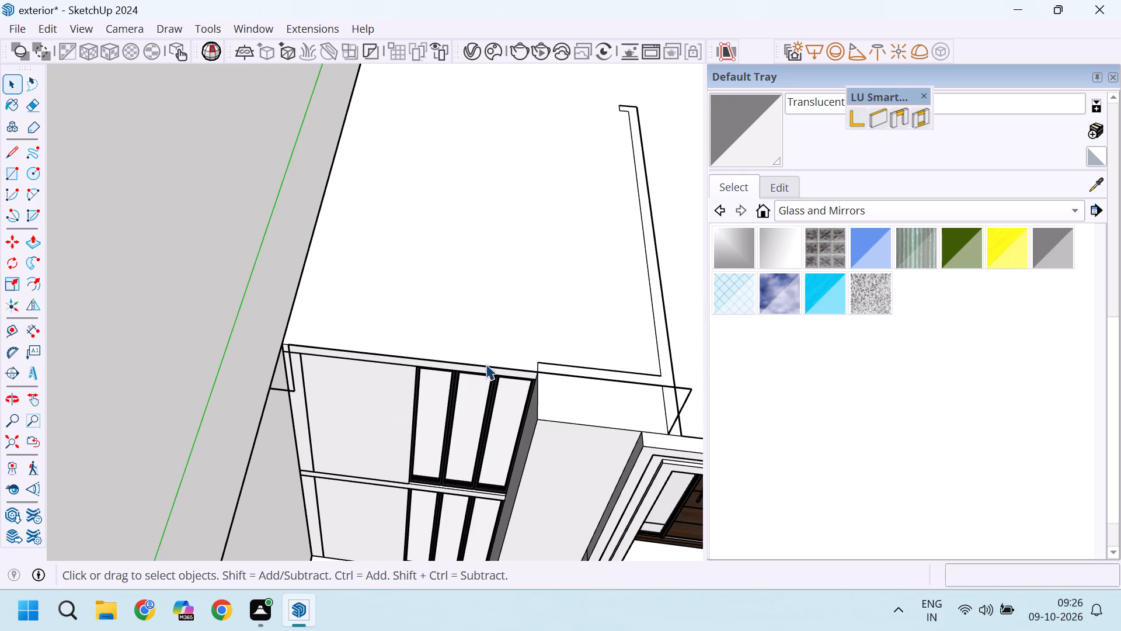
{"action": "scroll", "coordinate": [295, 399], "scroll_direction": "up", "scroll_amount": 4}
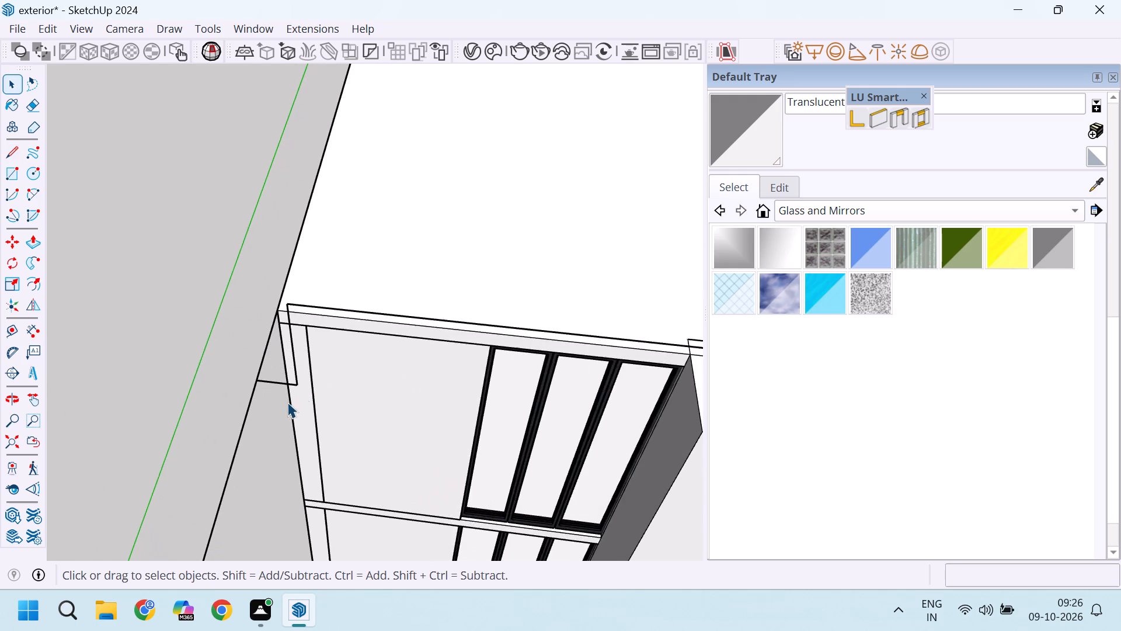
{"action": "scroll", "coordinate": [276, 318], "scroll_direction": "down", "scroll_amount": 3}
{"action": "scroll", "coordinate": [256, 351], "scroll_direction": "up", "scroll_amount": 3}
{"action": "scroll", "coordinate": [266, 379], "scroll_direction": "down", "scroll_amount": 7}
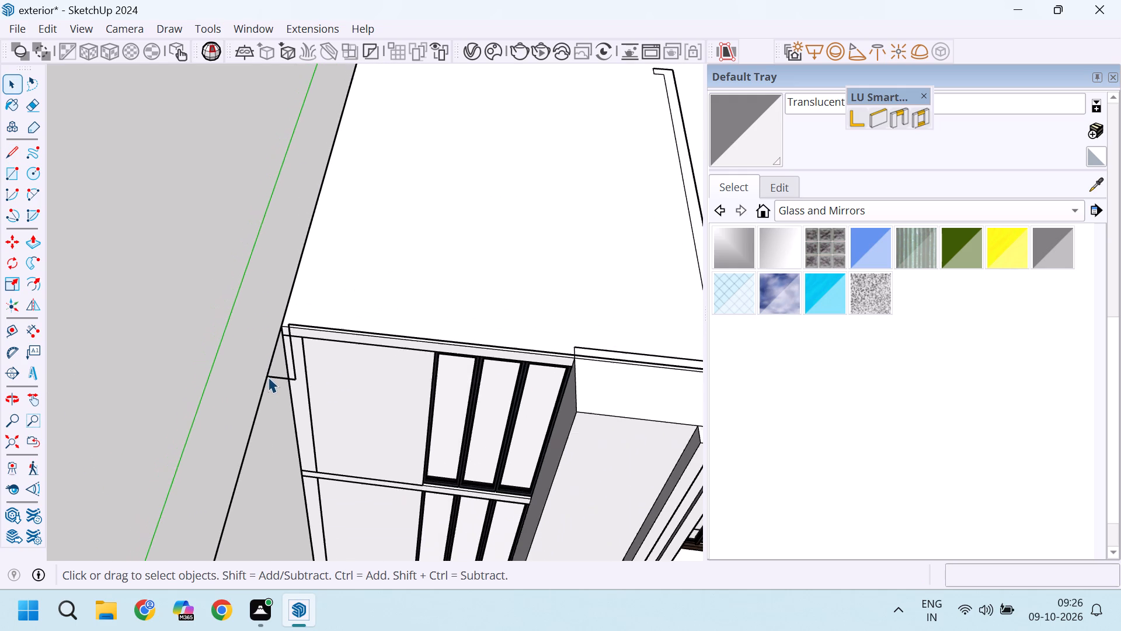
{"action": "scroll", "coordinate": [307, 370], "scroll_direction": "down", "scroll_amount": 4}
{"action": "scroll", "coordinate": [303, 370], "scroll_direction": "up", "scroll_amount": 3}
{"action": "key", "text": "r"}
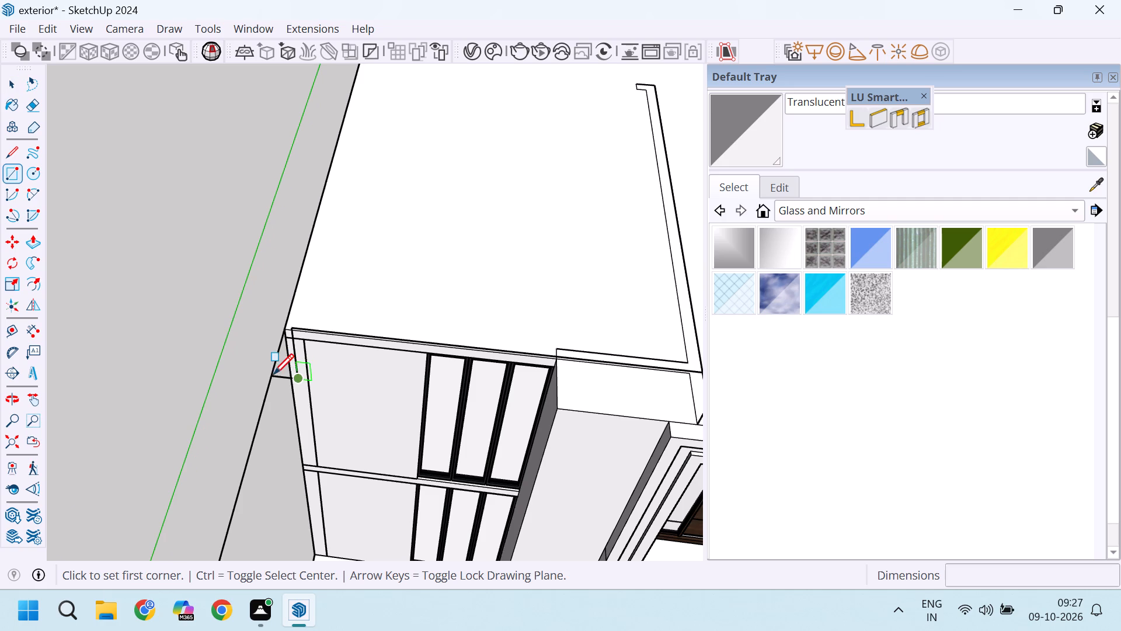
{"action": "left_click", "coordinate": [269, 376]}
{"action": "scroll", "coordinate": [364, 316], "scroll_direction": "down", "scroll_amount": 6}
{"action": "scroll", "coordinate": [548, 353], "scroll_direction": "up", "scroll_amount": 2}
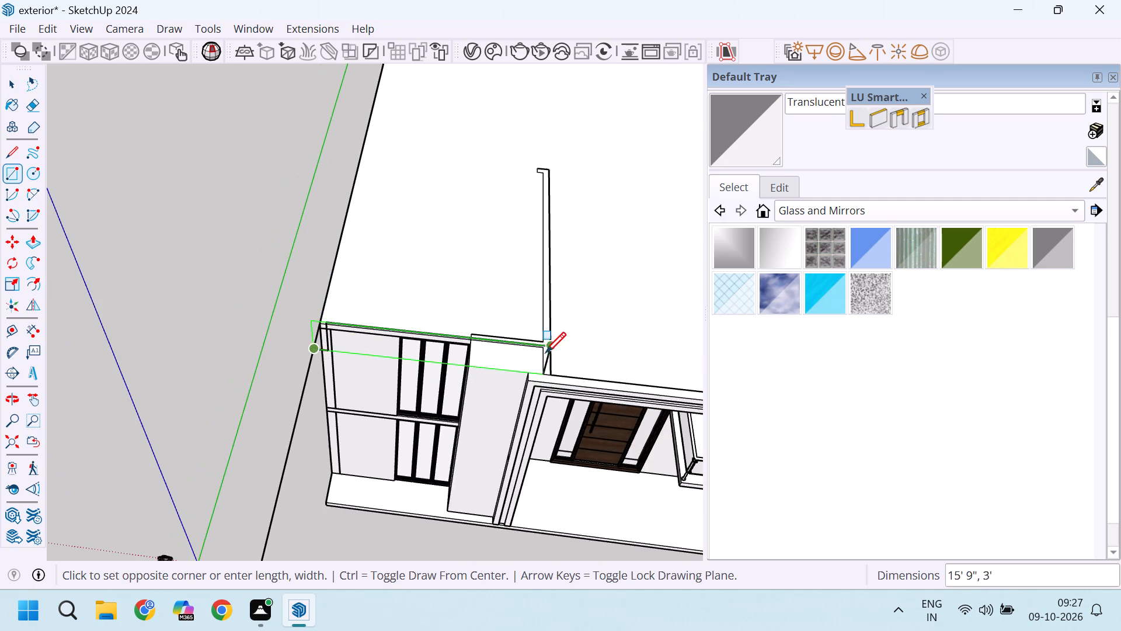
{"action": "scroll", "coordinate": [545, 352], "scroll_direction": "up", "scroll_amount": 7}
{"action": "left_click", "coordinate": [539, 335]}
Erase the leftover vertical line inside the rectangle and the green-axis guide line below its outer corner.
{"action": "scroll", "coordinate": [552, 327], "scroll_direction": "down", "scroll_amount": 8}
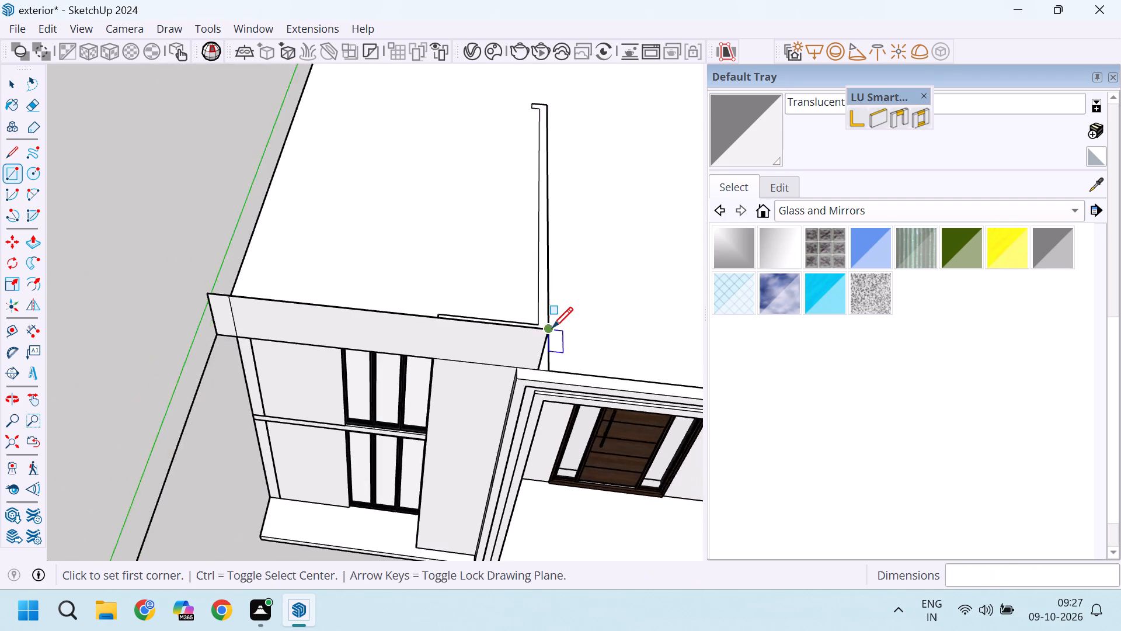
{"action": "scroll", "coordinate": [552, 327], "scroll_direction": "down", "scroll_amount": 2}
{"action": "middle_click_drag", "start_coordinate": [287, 375], "coordinate": [342, 375]}
{"action": "scroll", "coordinate": [357, 345], "scroll_direction": "up", "scroll_amount": 16}
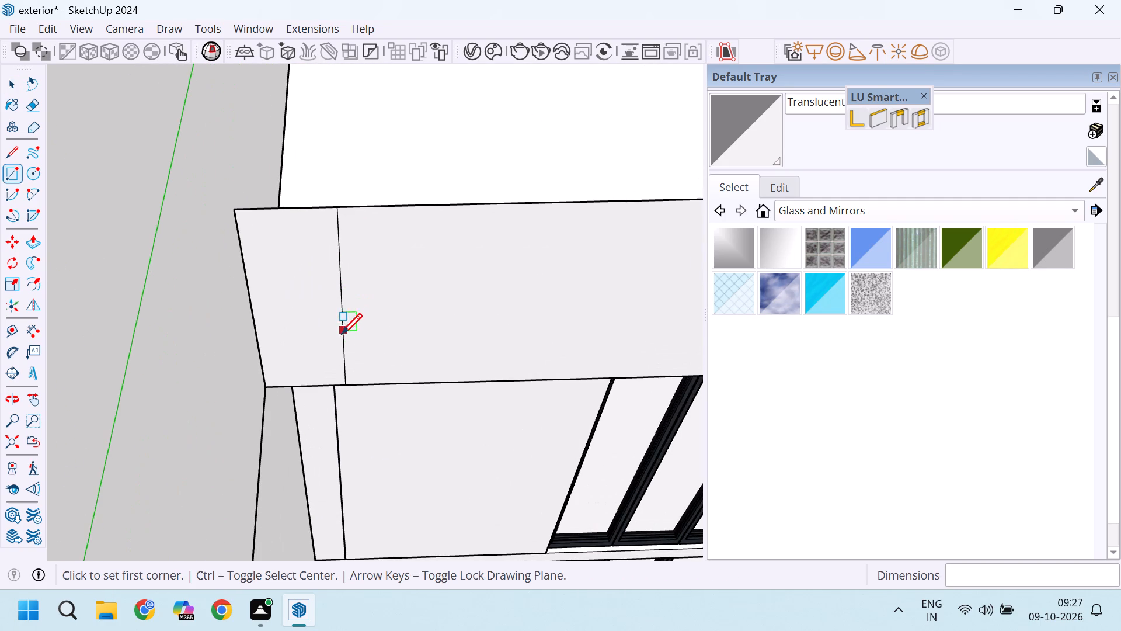
{"action": "key", "text": "e"}
{"action": "left_click_drag", "start_coordinate": [347, 317], "coordinate": [340, 318]}
{"action": "scroll", "coordinate": [342, 316], "scroll_direction": "down", "scroll_amount": 5}
{"action": "scroll", "coordinate": [301, 415], "scroll_direction": "up", "scroll_amount": 3}
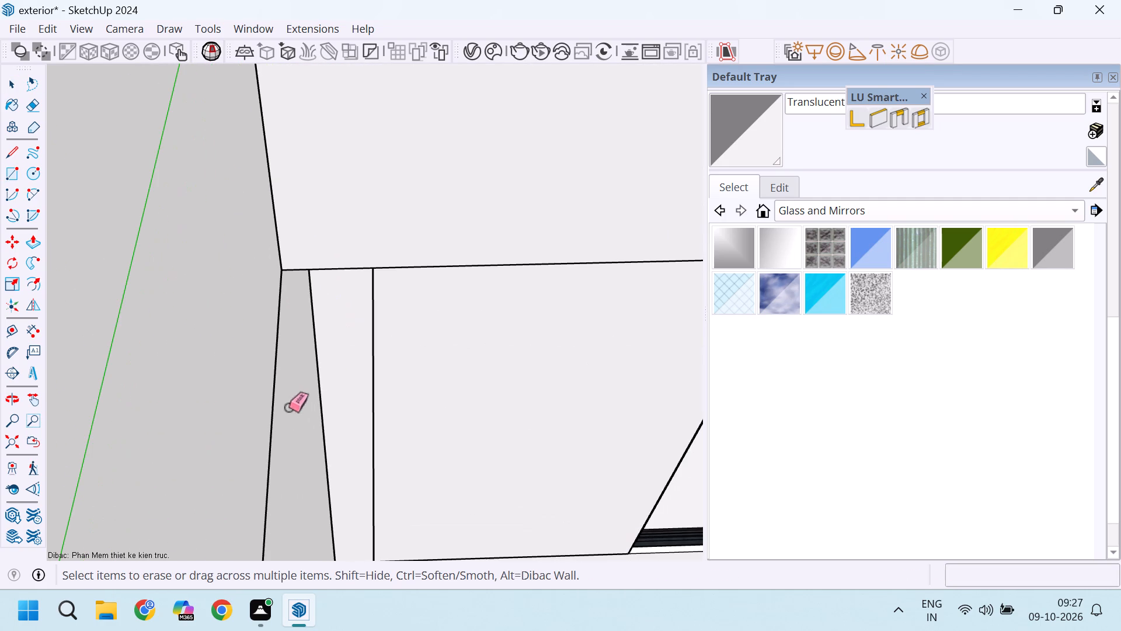
{"action": "left_click", "coordinate": [271, 398]}
{"action": "scroll", "coordinate": [271, 398], "scroll_direction": "down", "scroll_amount": 11}
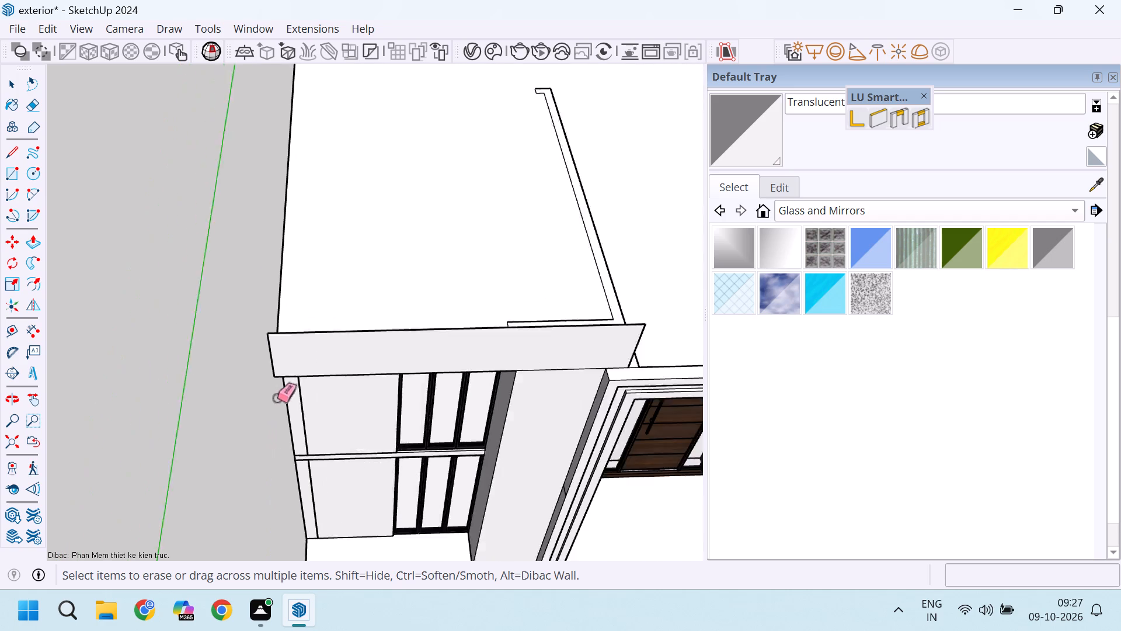
Copy the front panel's face and edges 2' 4" back along the green axis, from its lower outer corner to the roof slab's corner.
{"action": "middle_click_drag", "start_coordinate": [329, 380], "coordinate": [610, 368]}
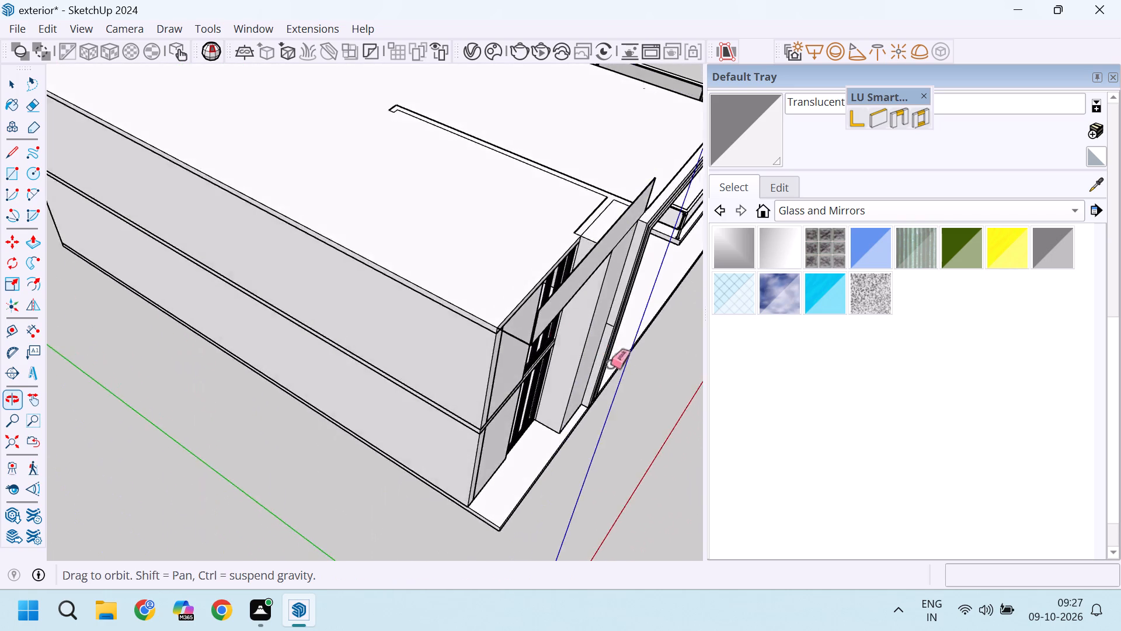
{"action": "scroll", "coordinate": [523, 326], "scroll_direction": "up", "scroll_amount": 7}
{"action": "left_click", "coordinate": [517, 342]}
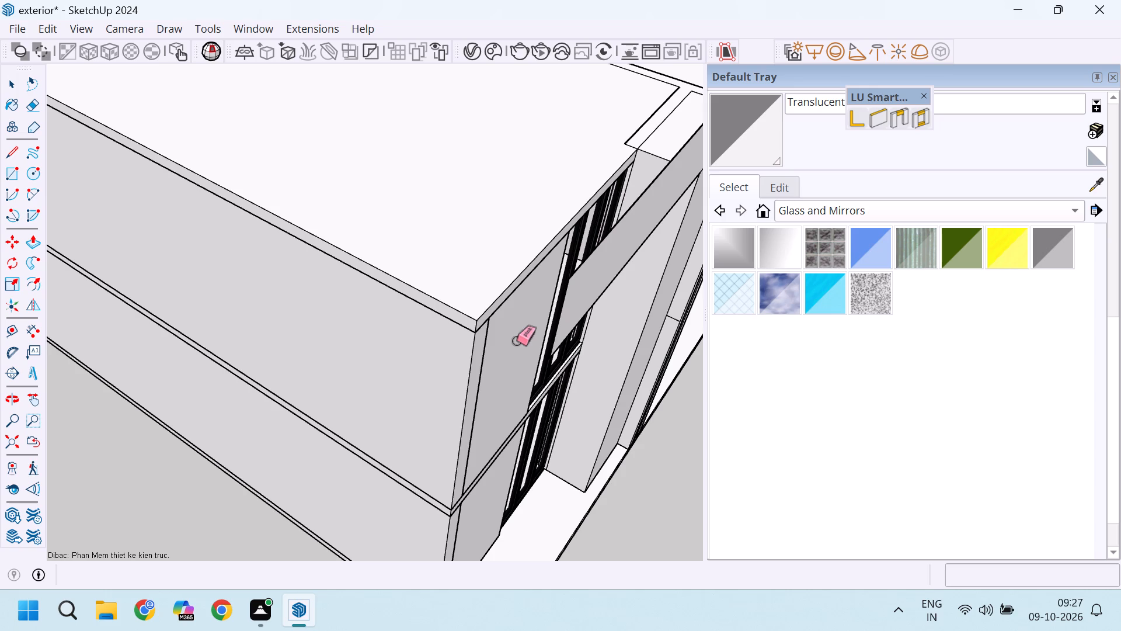
{"action": "scroll", "coordinate": [477, 327], "scroll_direction": "down", "scroll_amount": 9}
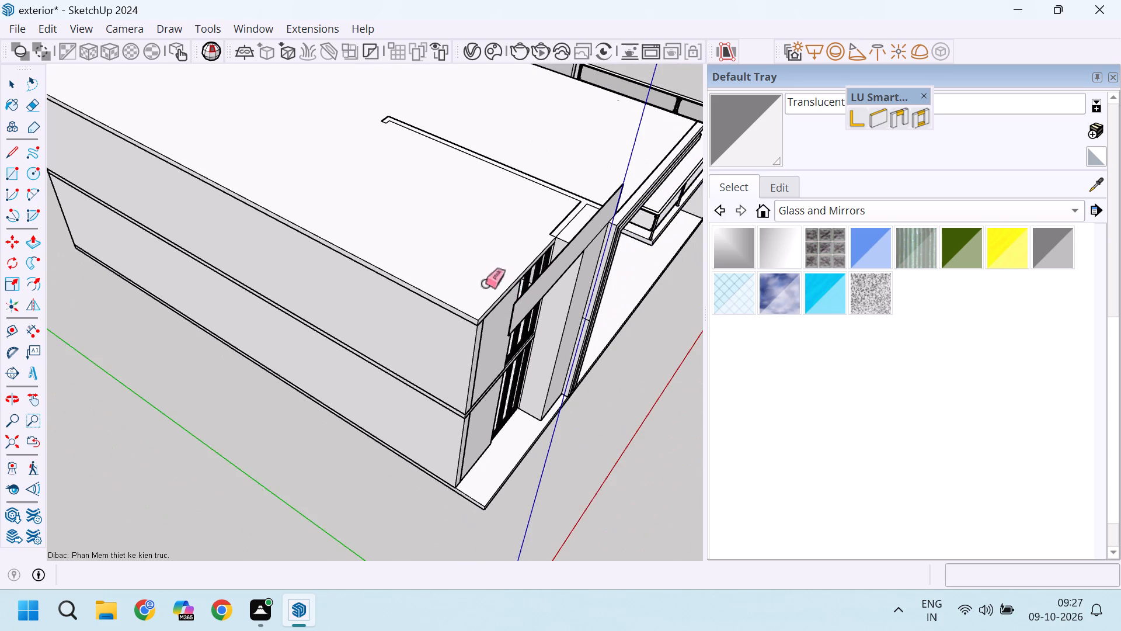
{"action": "scroll", "coordinate": [591, 261], "scroll_direction": "up", "scroll_amount": 8}
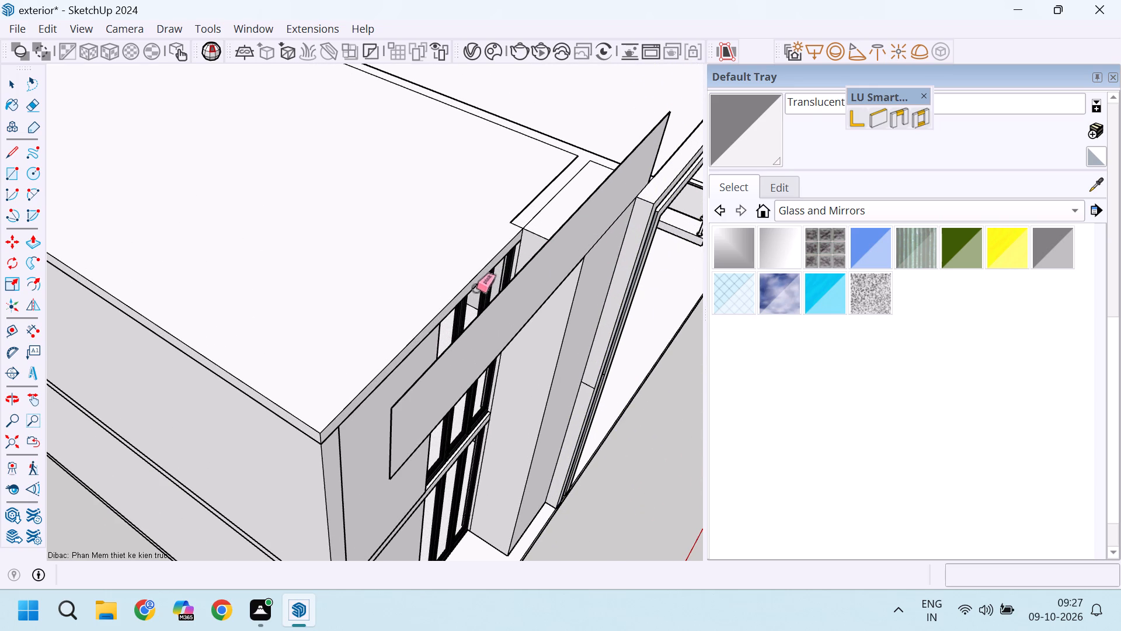
{"action": "scroll", "coordinate": [365, 311], "scroll_direction": "down", "scroll_amount": 4}
{"action": "scroll", "coordinate": [465, 258], "scroll_direction": "up", "scroll_amount": 5}
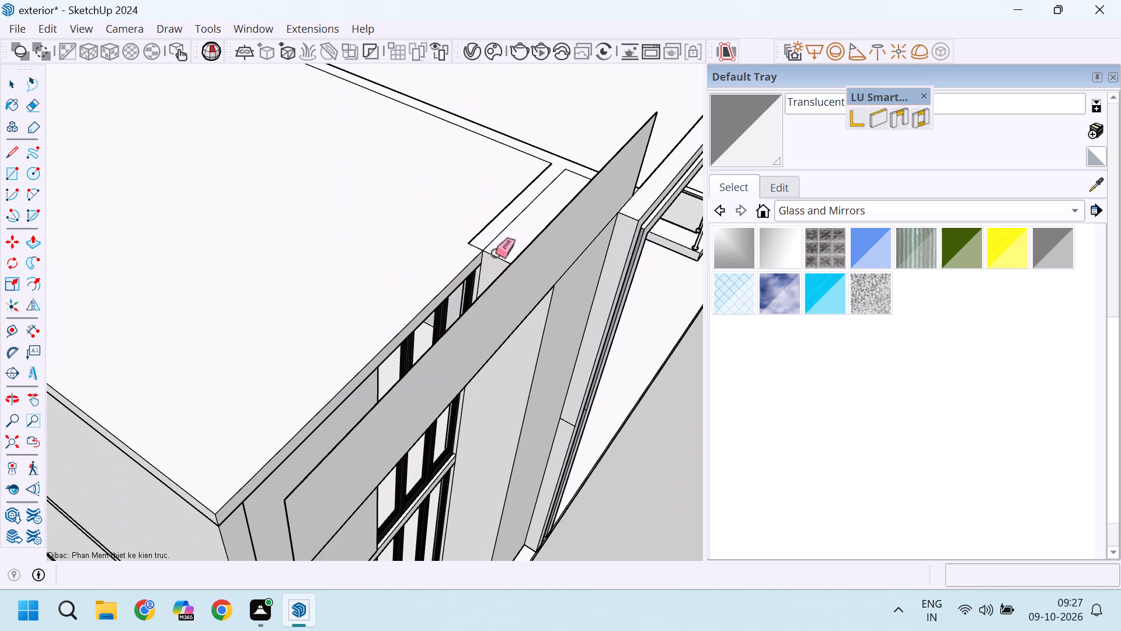
{"action": "scroll", "coordinate": [399, 315], "scroll_direction": "down", "scroll_amount": 8}
{"action": "scroll", "coordinate": [335, 435], "scroll_direction": "up", "scroll_amount": 8}
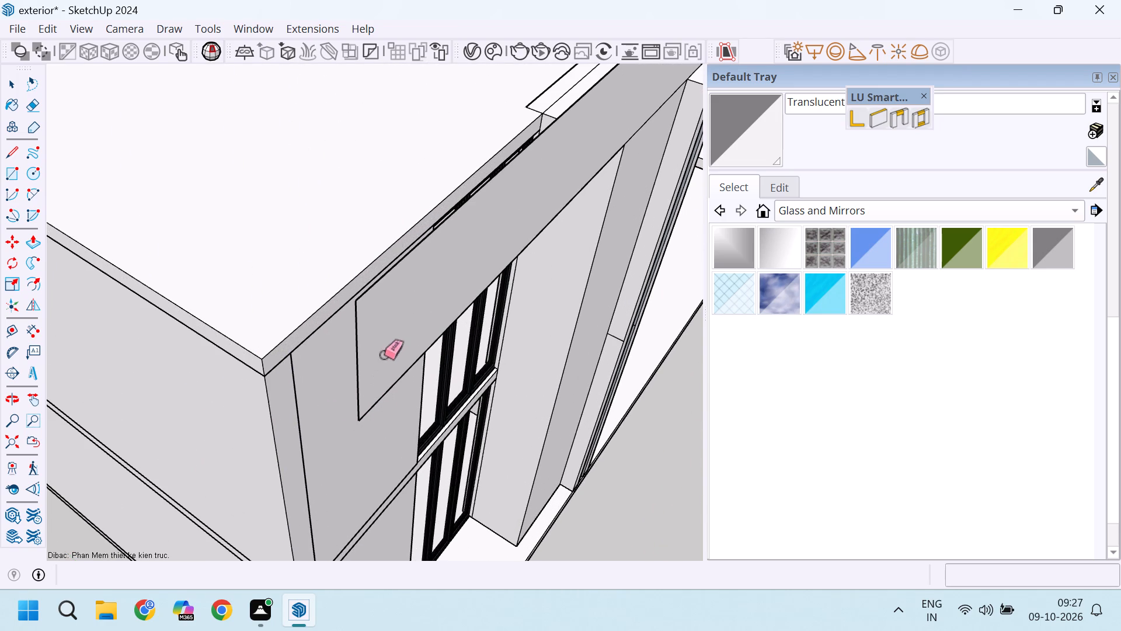
{"action": "key", "text": "space"}
{"action": "left_click", "coordinate": [381, 350]}
{"action": "right_click", "coordinate": [381, 350]}
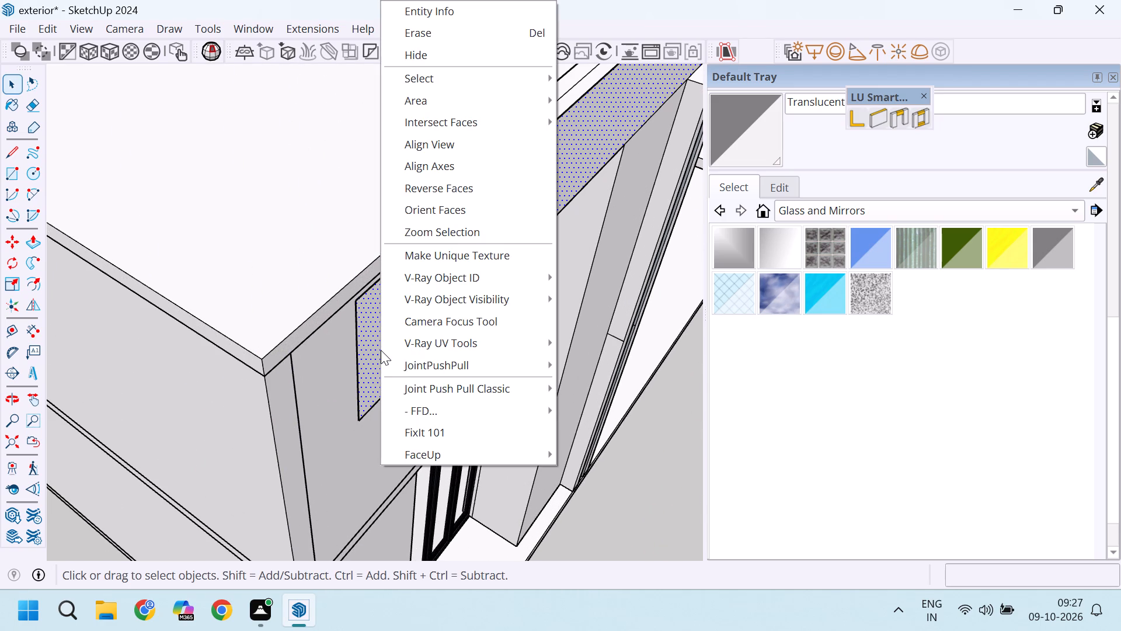
{"action": "double_click", "coordinate": [360, 330]}
{"action": "scroll", "coordinate": [360, 330], "scroll_direction": "down", "scroll_amount": 5}
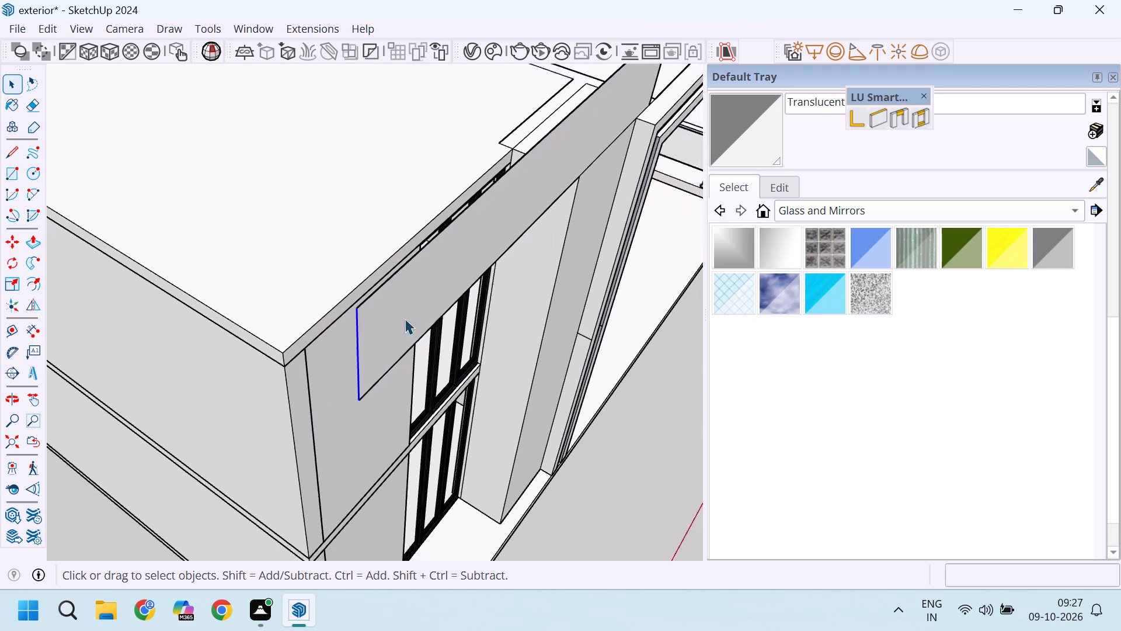
{"action": "double_click", "coordinate": [437, 308]}
{"action": "triple_click", "coordinate": [429, 296]}
{"action": "triple_click", "coordinate": [429, 296]}
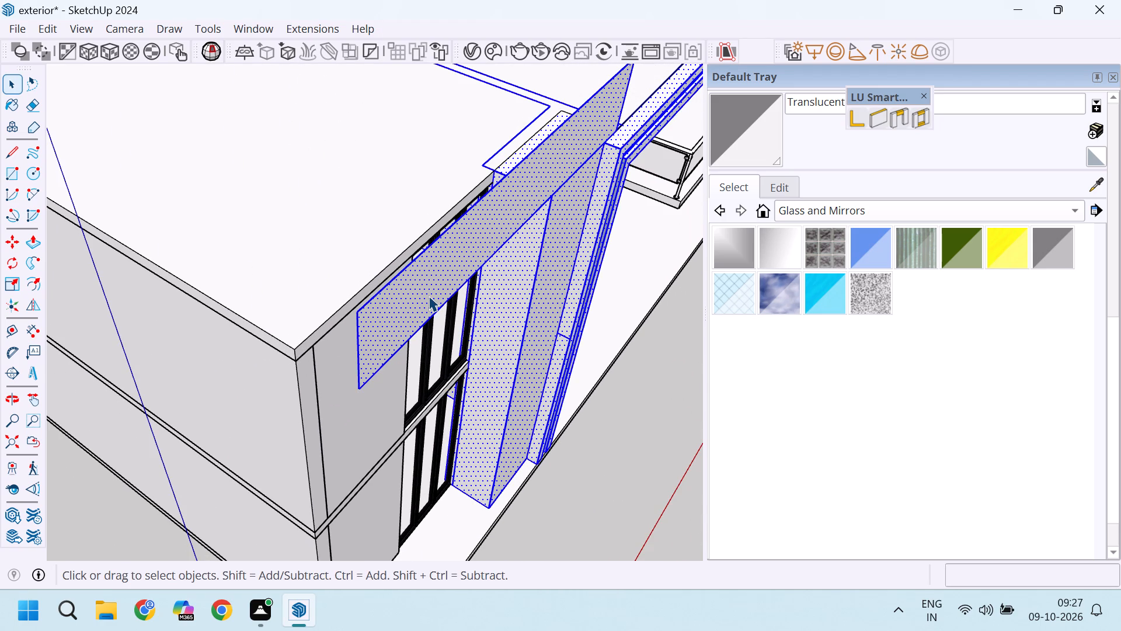
{"action": "double_click", "coordinate": [429, 296]}
{"action": "scroll", "coordinate": [385, 286], "scroll_direction": "down", "scroll_amount": 4}
{"action": "scroll", "coordinate": [366, 332], "scroll_direction": "up", "scroll_amount": 6}
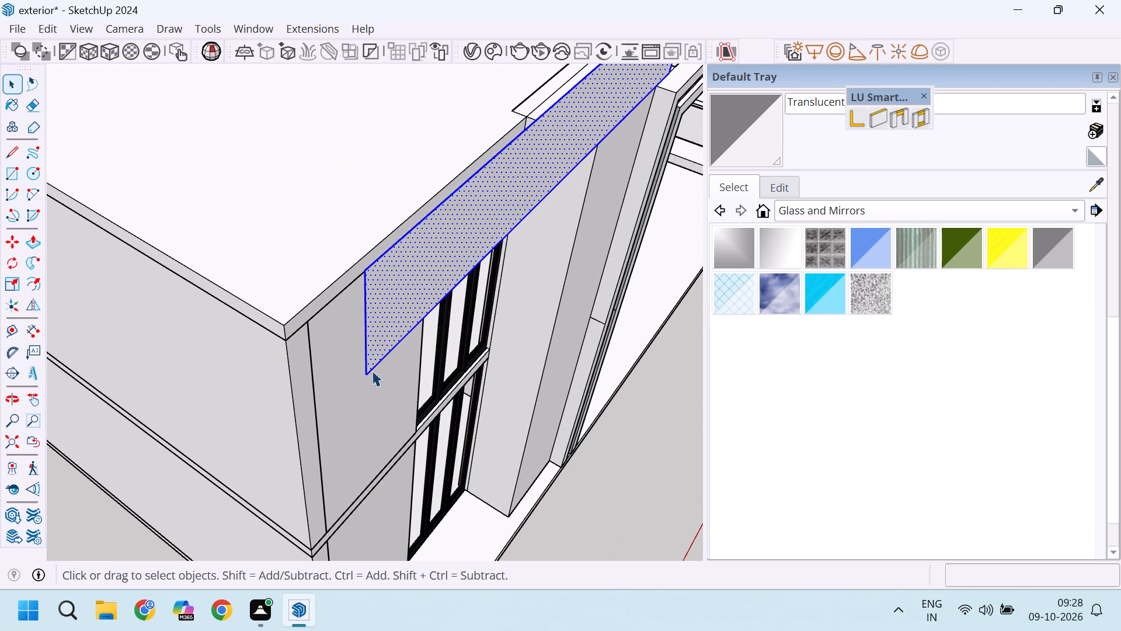
{"action": "key", "text": "m"}
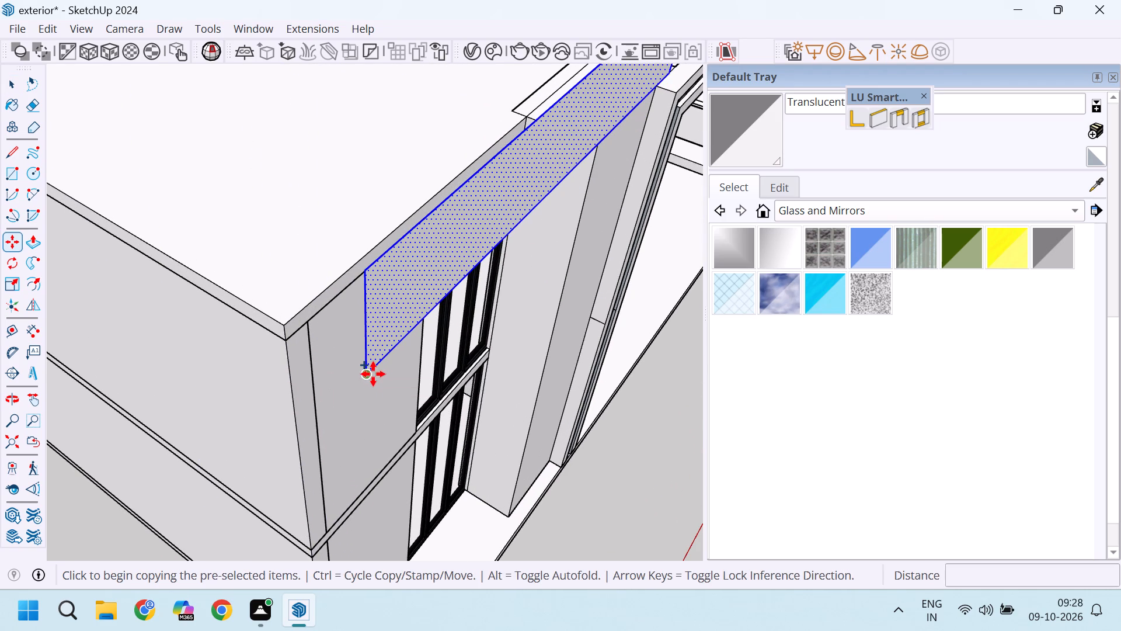
{"action": "left_click", "coordinate": [366, 373]}
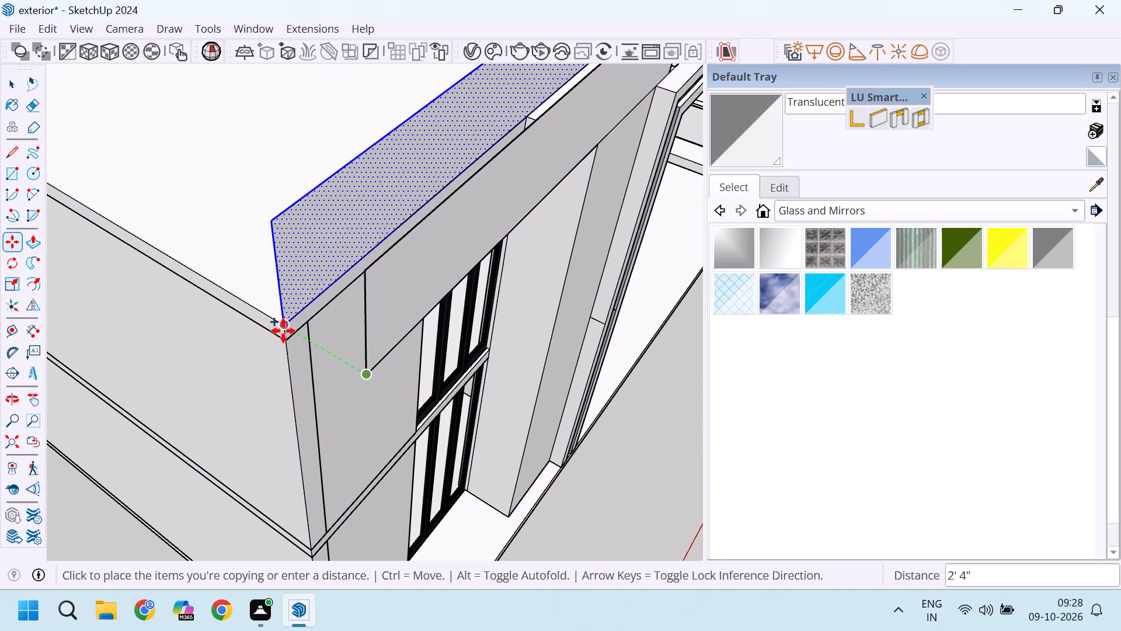
{"action": "left_click", "coordinate": [283, 330]}
Delete the original front panel's face and its four outline edges, keeping the copy on the roof edge.
{"action": "scroll", "coordinate": [284, 328], "scroll_direction": "down", "scroll_amount": 5}
{"action": "key", "text": "space"}
{"action": "left_click", "coordinate": [360, 308]}
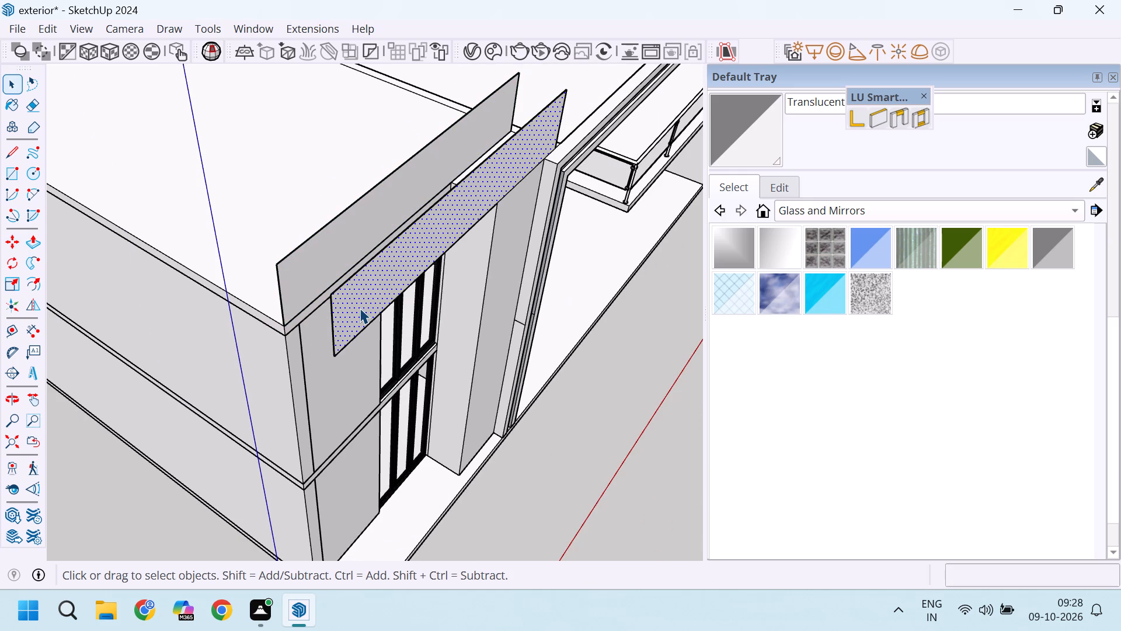
{"action": "key", "text": "Delete"}
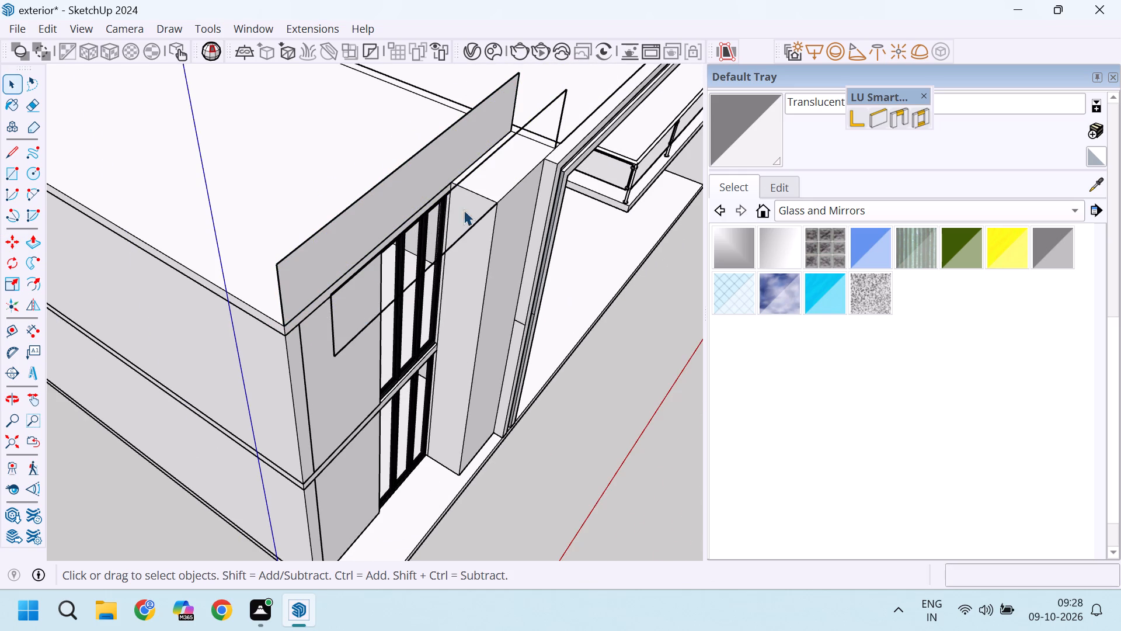
{"action": "left_click", "coordinate": [565, 96]}
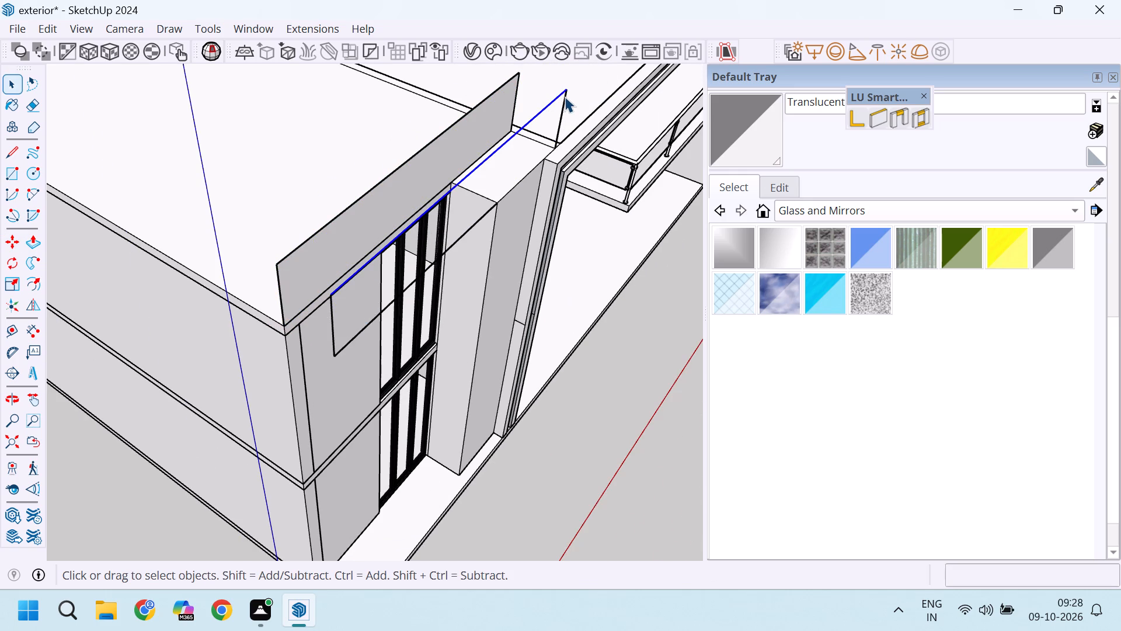
{"action": "key", "text": "Delete"}
{"action": "left_click", "coordinate": [563, 104]}
{"action": "key", "text": "Delete"}
{"action": "scroll", "coordinate": [563, 104], "scroll_direction": "down", "scroll_amount": 2}
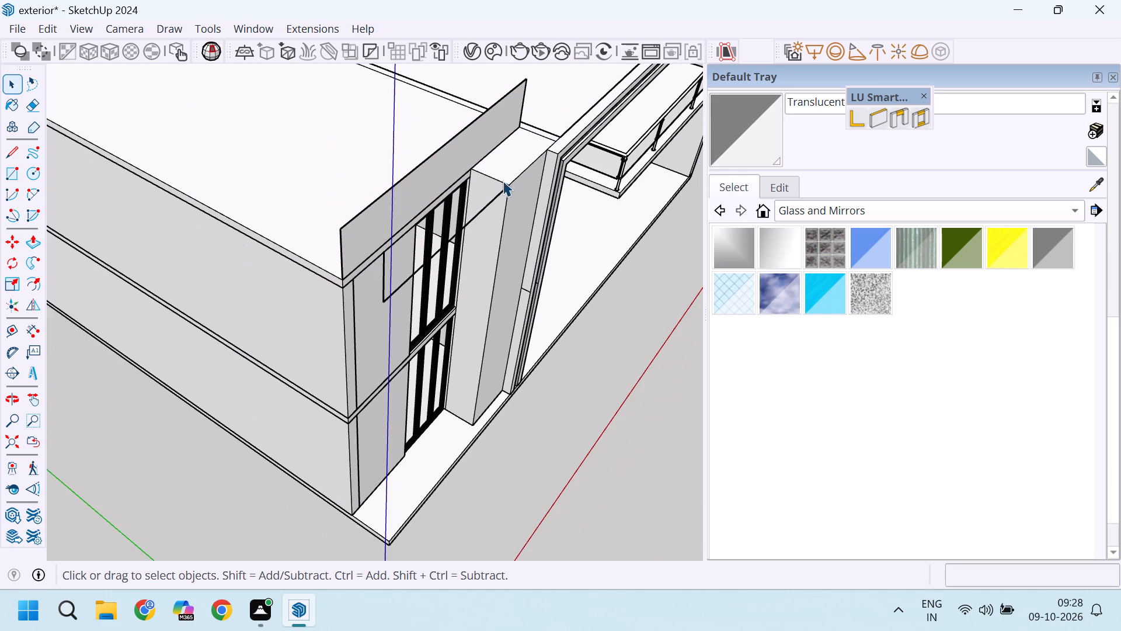
{"action": "scroll", "coordinate": [465, 214], "scroll_direction": "up", "scroll_amount": 2}
{"action": "left_click", "coordinate": [469, 223]}
{"action": "key", "text": "Delete"}
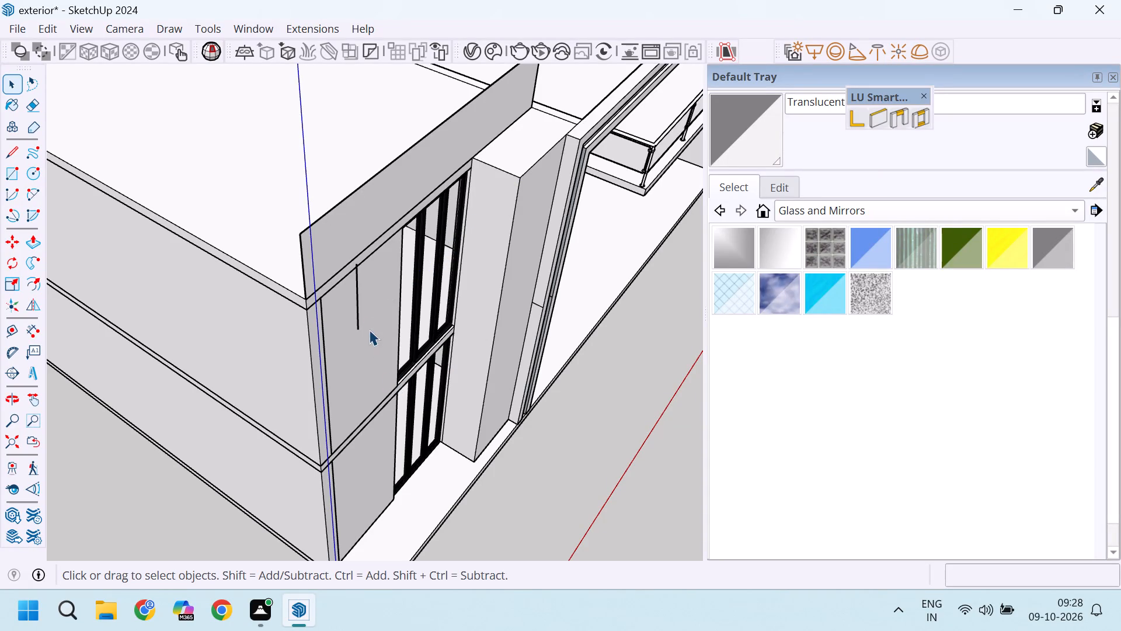
{"action": "left_click", "coordinate": [357, 297]}
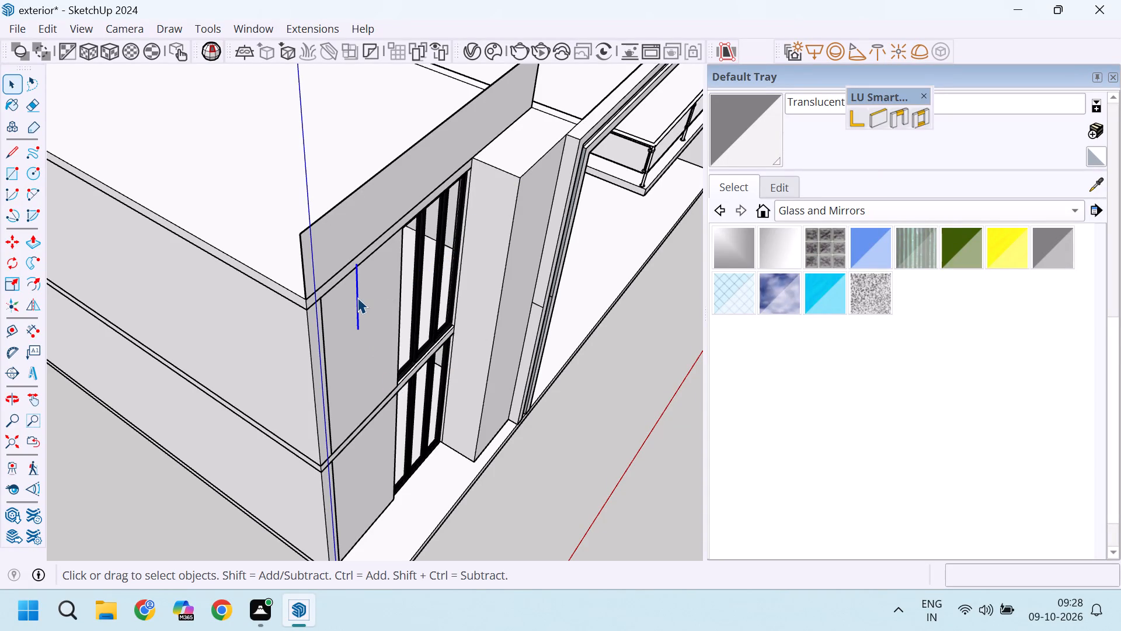
{"action": "key", "text": "Delete"}
Extrude the copied panel's face 1' outward above the window bay with Push/Pull.
{"action": "scroll", "coordinate": [357, 297], "scroll_direction": "down", "scroll_amount": 3}
{"action": "scroll", "coordinate": [342, 276], "scroll_direction": "up", "scroll_amount": 3}
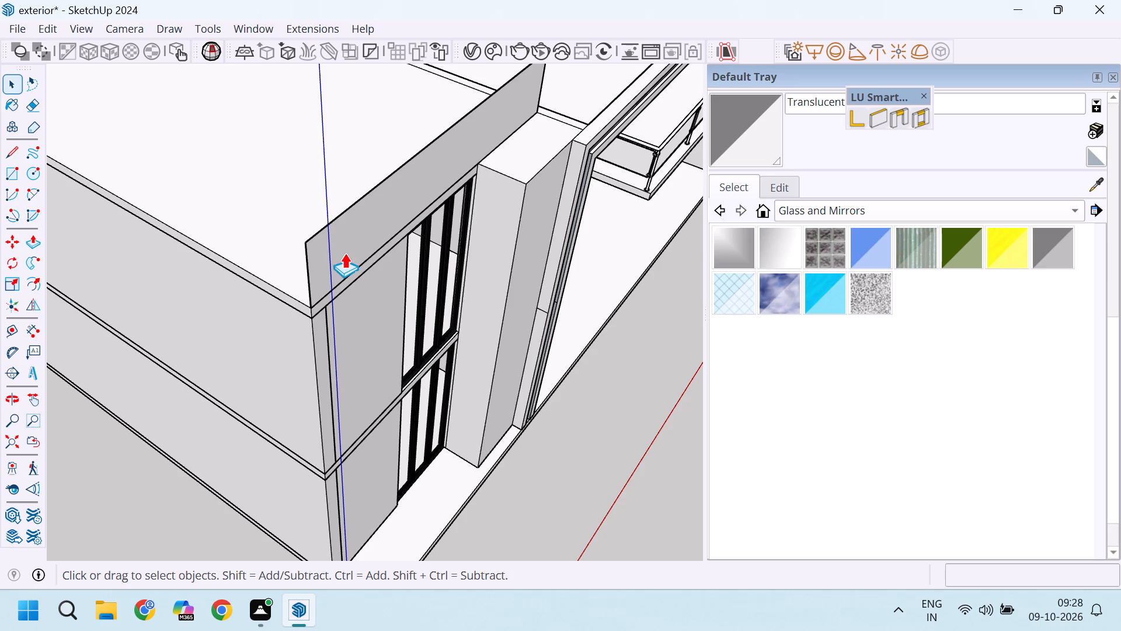
{"action": "key", "text": "p"}
{"action": "left_click", "coordinate": [344, 240]}
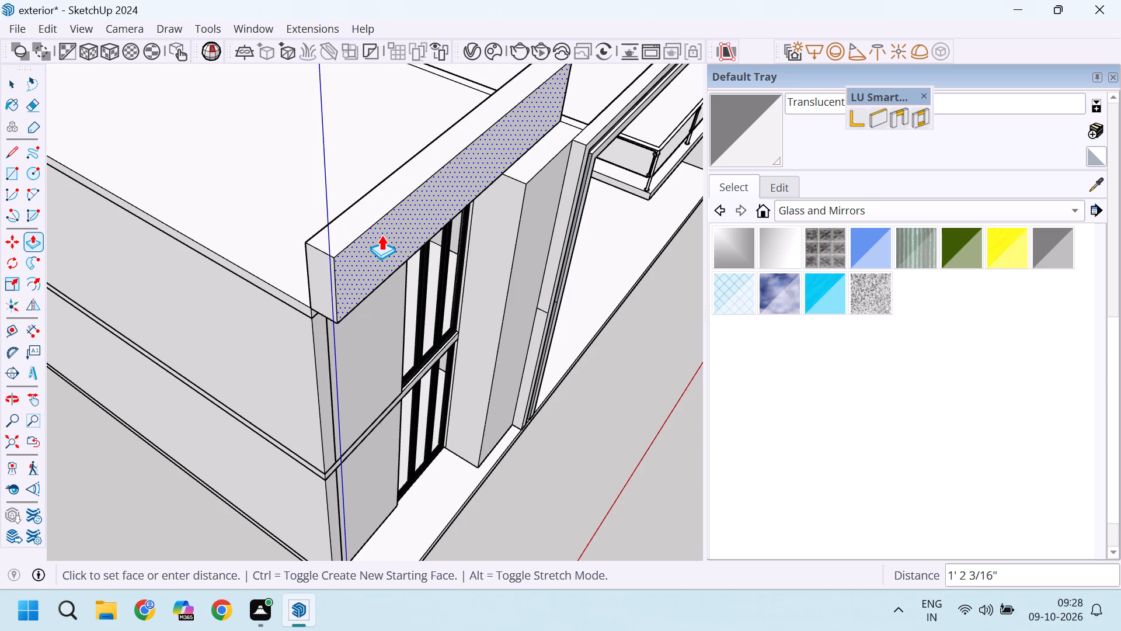
{"action": "type", "text": "1'"}
{"action": "key", "text": "Return"}
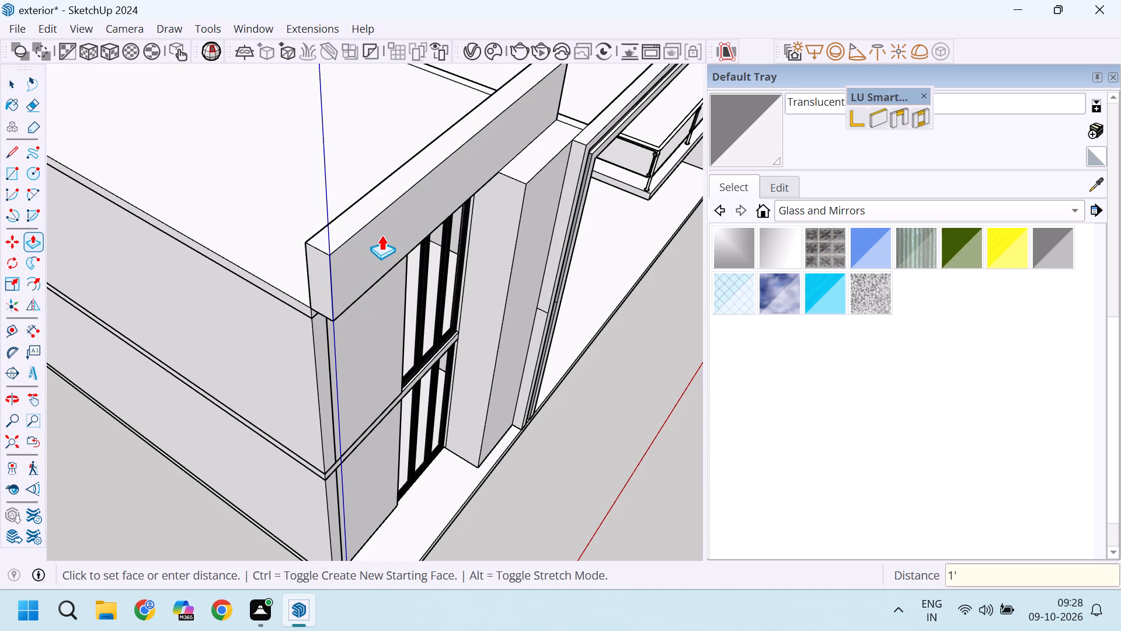
{"action": "key", "text": "space"}
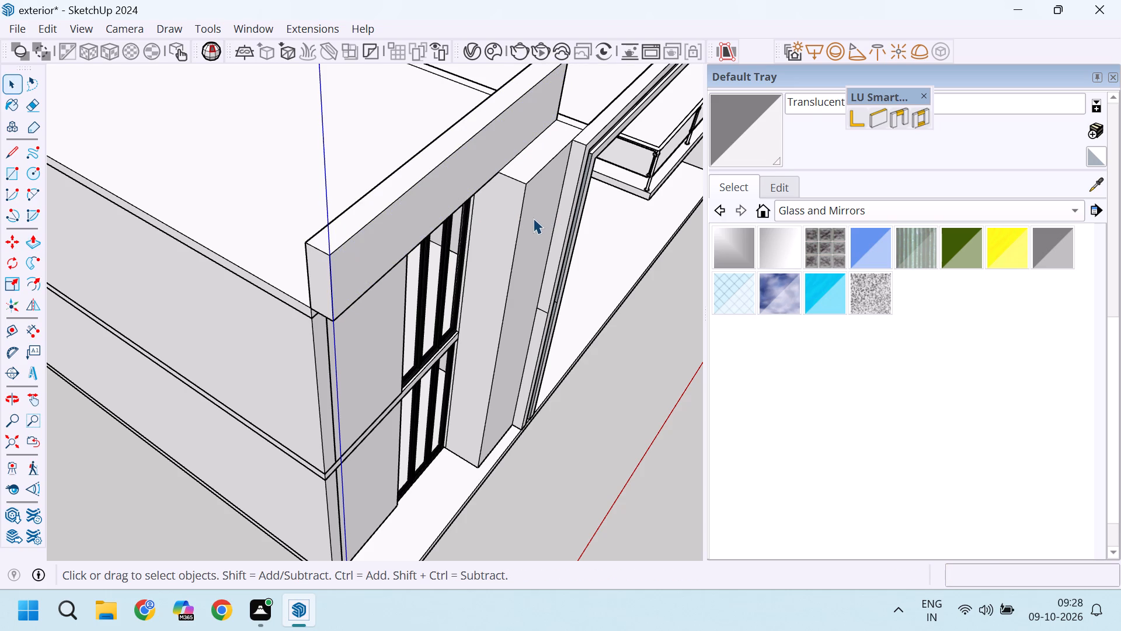
Push the front face of the pillar beside the entrance frame back 1' 4" to the panel's lower edge.
{"action": "key", "text": "p"}
{"action": "left_click", "coordinate": [534, 215]}
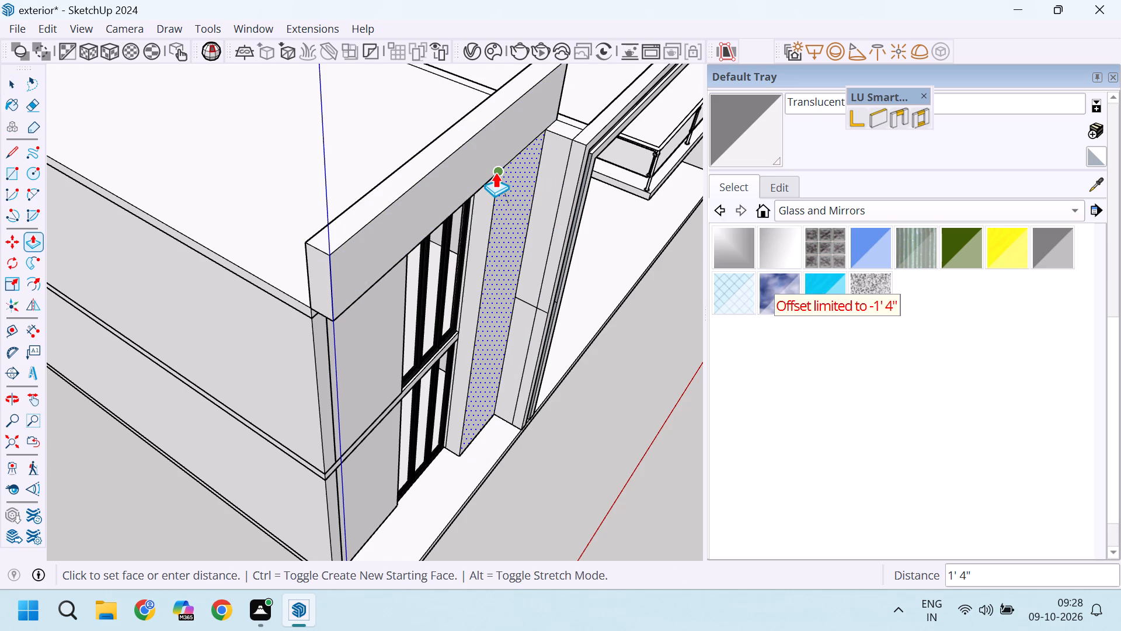
{"action": "left_click", "coordinate": [493, 171]}
{"action": "scroll", "coordinate": [499, 174], "scroll_direction": "down", "scroll_amount": 3}
{"action": "scroll", "coordinate": [538, 183], "scroll_direction": "up", "scroll_amount": 3}
{"action": "key", "text": "space"}
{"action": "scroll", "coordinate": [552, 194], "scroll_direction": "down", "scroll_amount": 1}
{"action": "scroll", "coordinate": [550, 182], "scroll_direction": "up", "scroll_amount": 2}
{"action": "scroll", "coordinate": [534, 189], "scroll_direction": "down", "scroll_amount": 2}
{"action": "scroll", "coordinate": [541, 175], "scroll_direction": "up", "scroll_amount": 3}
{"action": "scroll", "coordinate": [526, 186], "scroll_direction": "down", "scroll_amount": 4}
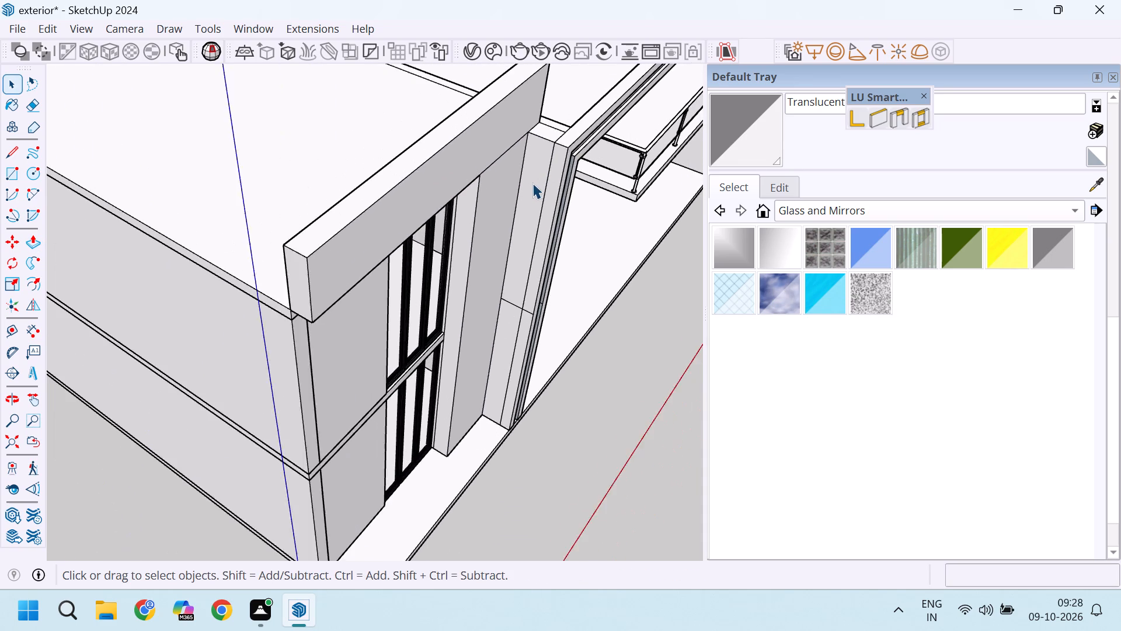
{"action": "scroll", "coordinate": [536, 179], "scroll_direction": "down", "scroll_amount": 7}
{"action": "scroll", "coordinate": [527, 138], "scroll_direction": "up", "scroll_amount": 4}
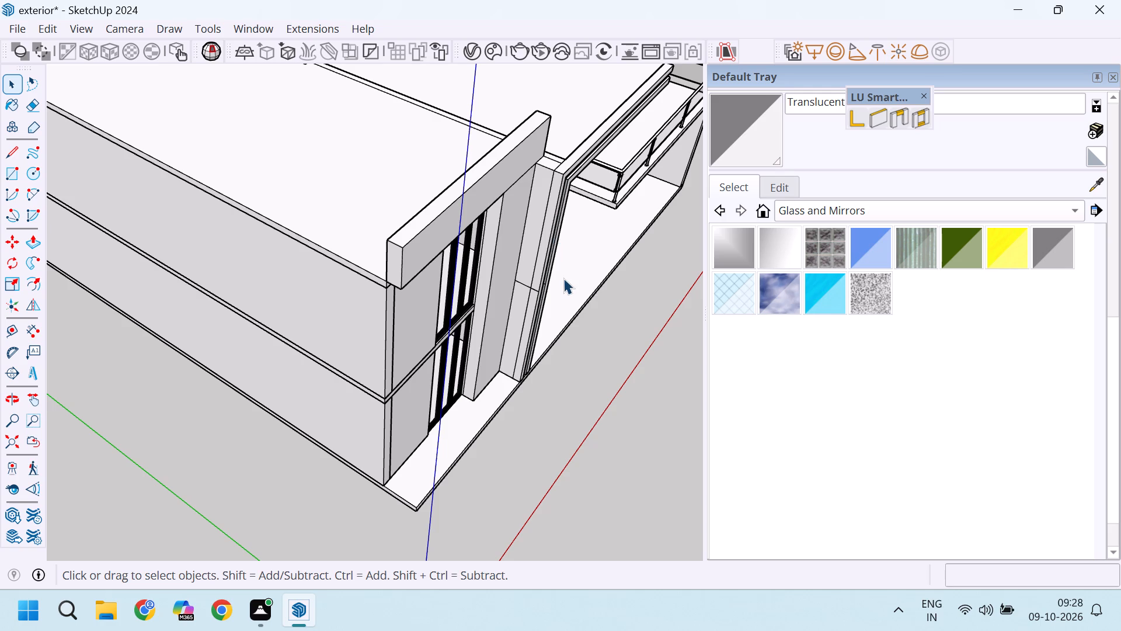
Erase the two horizontal line segments crossing the side face between the pillar and the entrance frame at mid-height.
{"action": "scroll", "coordinate": [556, 164], "scroll_direction": "up", "scroll_amount": 8}
{"action": "middle_click_drag", "start_coordinate": [540, 213], "coordinate": [587, 237]}
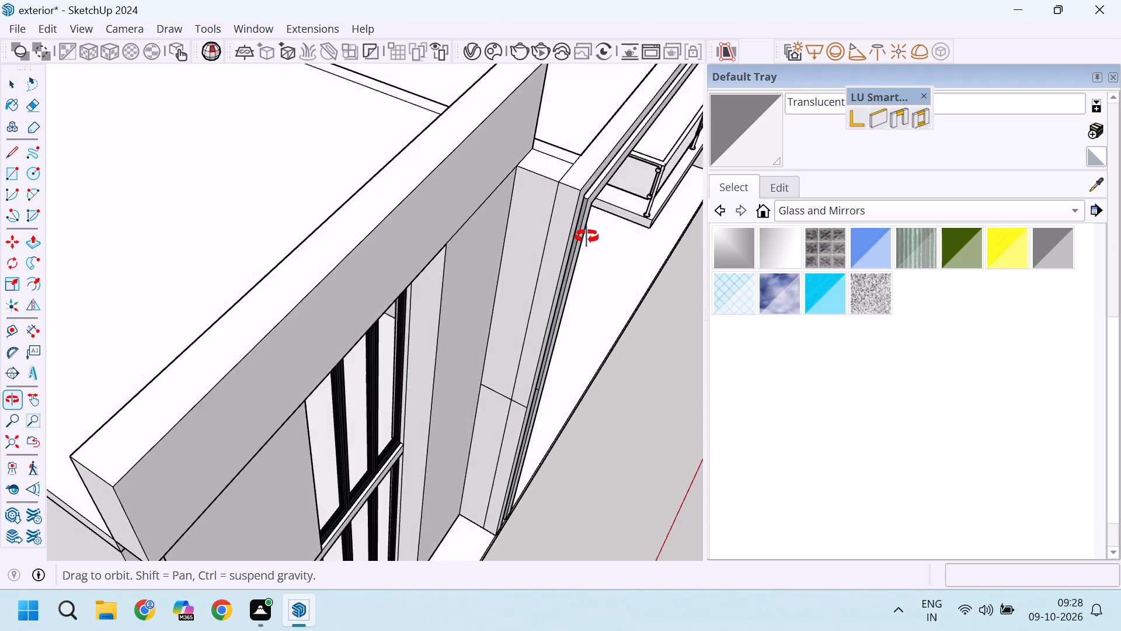
{"action": "middle_click_drag", "start_coordinate": [587, 237], "coordinate": [680, 222]}
{"action": "scroll", "coordinate": [549, 233], "scroll_direction": "down", "scroll_amount": 8}
{"action": "middle_click_drag", "start_coordinate": [559, 224], "coordinate": [491, 185]}
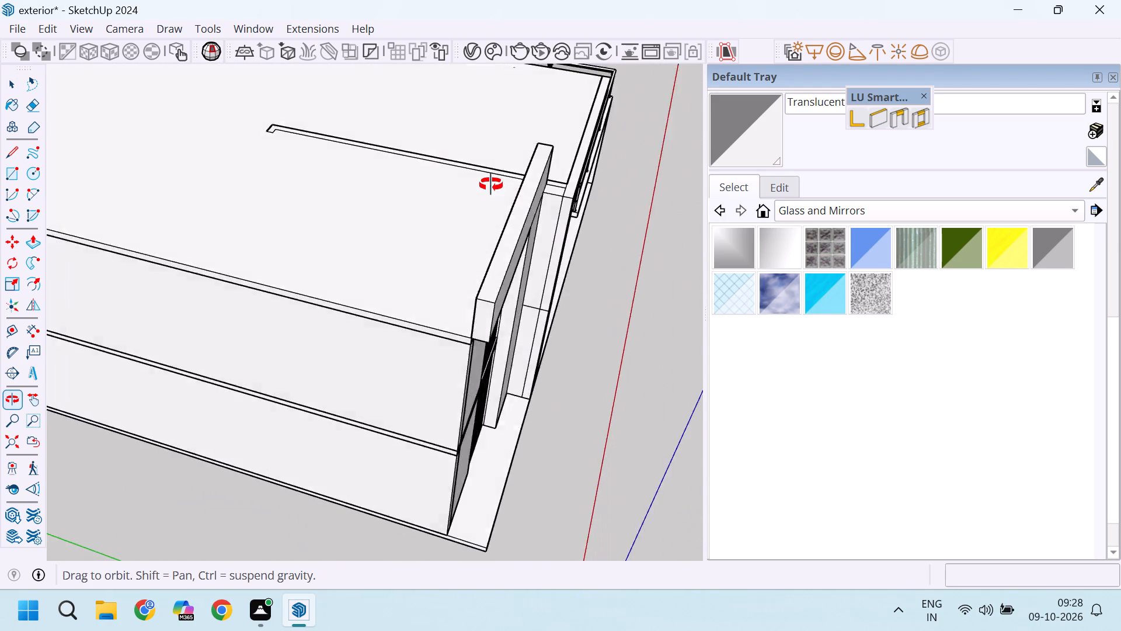
{"action": "middle_click_drag", "start_coordinate": [491, 185], "coordinate": [401, 152]}
{"action": "scroll", "coordinate": [544, 146], "scroll_direction": "up", "scroll_amount": 9}
{"action": "middle_click_drag", "start_coordinate": [558, 214], "coordinate": [542, 207]}
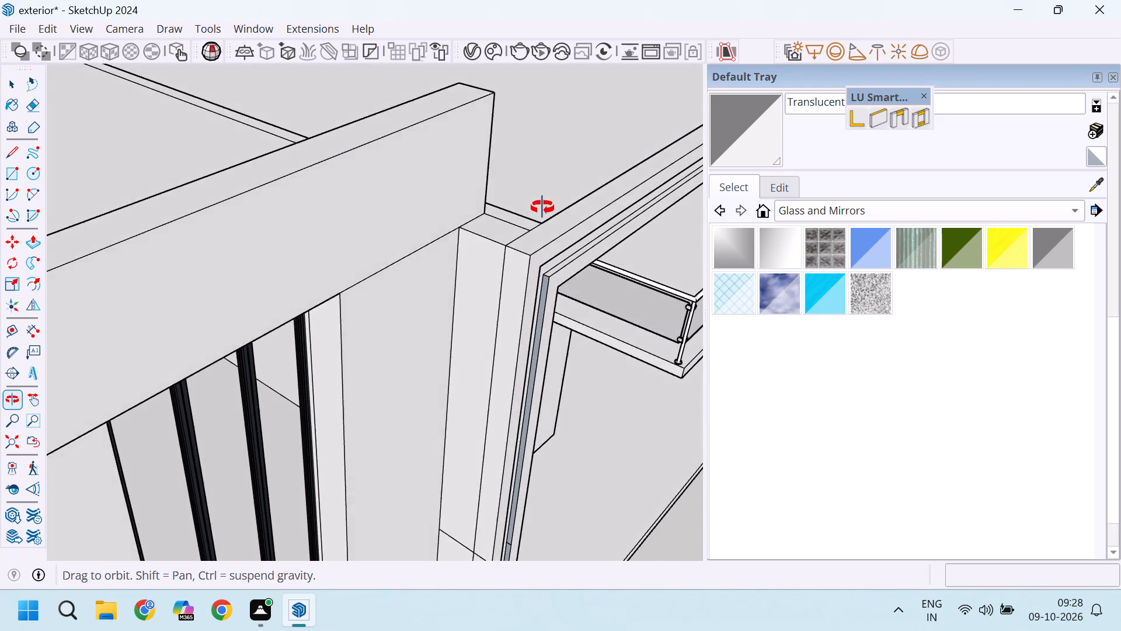
{"action": "middle_click_drag", "start_coordinate": [542, 207], "coordinate": [499, 134]}
{"action": "scroll", "coordinate": [499, 137], "scroll_direction": "up", "scroll_amount": 1}
{"action": "scroll", "coordinate": [499, 129], "scroll_direction": "down", "scroll_amount": 4}
{"action": "scroll", "coordinate": [440, 184], "scroll_direction": "down", "scroll_amount": 3}
{"action": "scroll", "coordinate": [459, 370], "scroll_direction": "up", "scroll_amount": 8}
{"action": "key", "text": "e"}
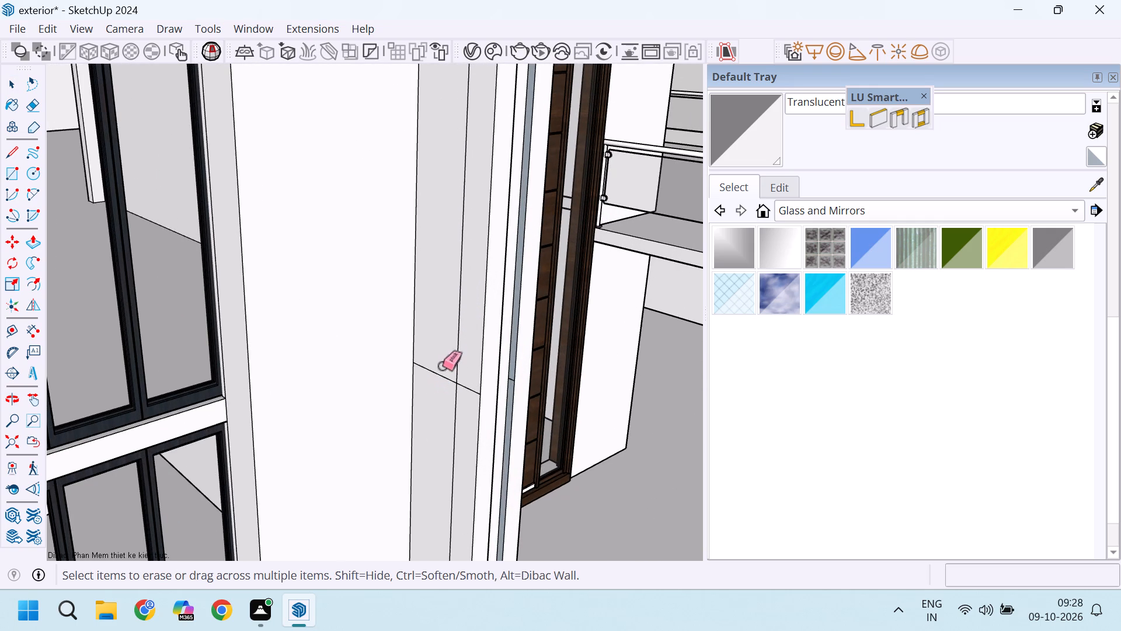
{"action": "left_click_drag", "start_coordinate": [436, 367], "coordinate": [431, 375]}
{"action": "left_click_drag", "start_coordinate": [467, 389], "coordinate": [468, 399]}
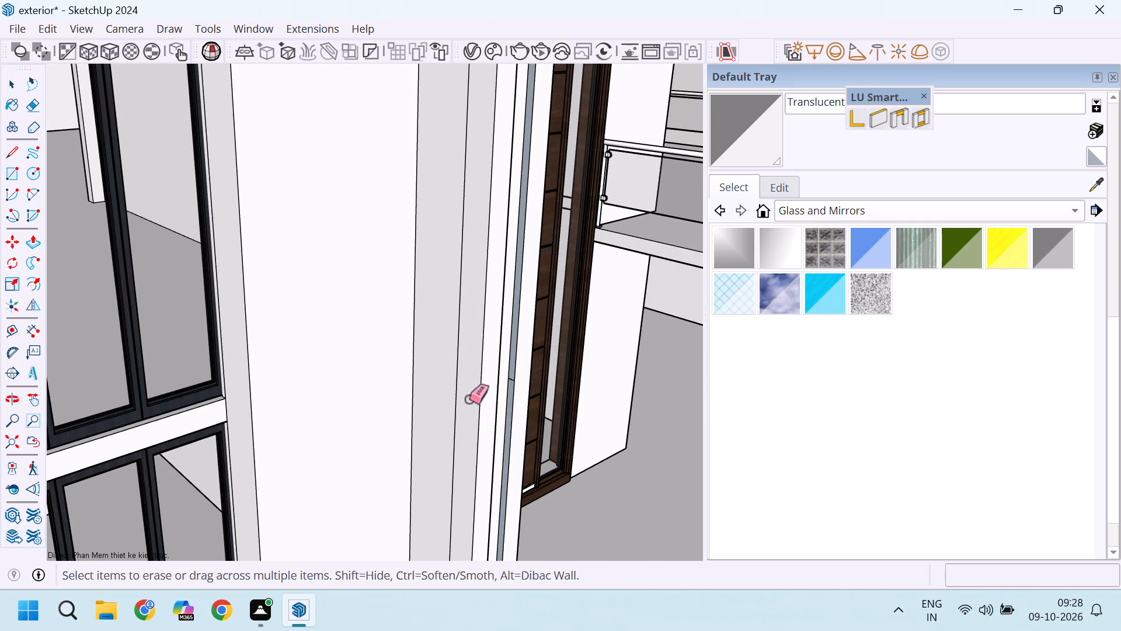
Examine how the thickened front panel meets the pillar, entrance frame and roof slab, including its outer corner.
{"action": "scroll", "coordinate": [474, 402], "scroll_direction": "down", "scroll_amount": 13}
{"action": "scroll", "coordinate": [491, 286], "scroll_direction": "up", "scroll_amount": 4}
{"action": "scroll", "coordinate": [469, 185], "scroll_direction": "up", "scroll_amount": 4}
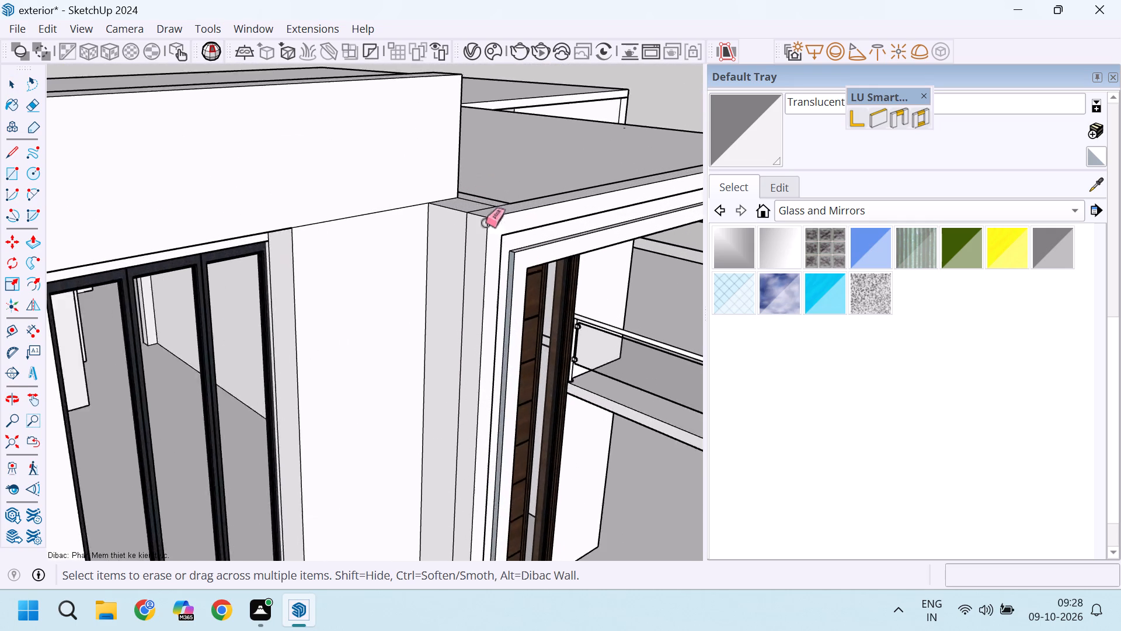
{"action": "scroll", "coordinate": [486, 224], "scroll_direction": "up", "scroll_amount": 1}
{"action": "middle_click_drag", "start_coordinate": [486, 224], "coordinate": [469, 327]}
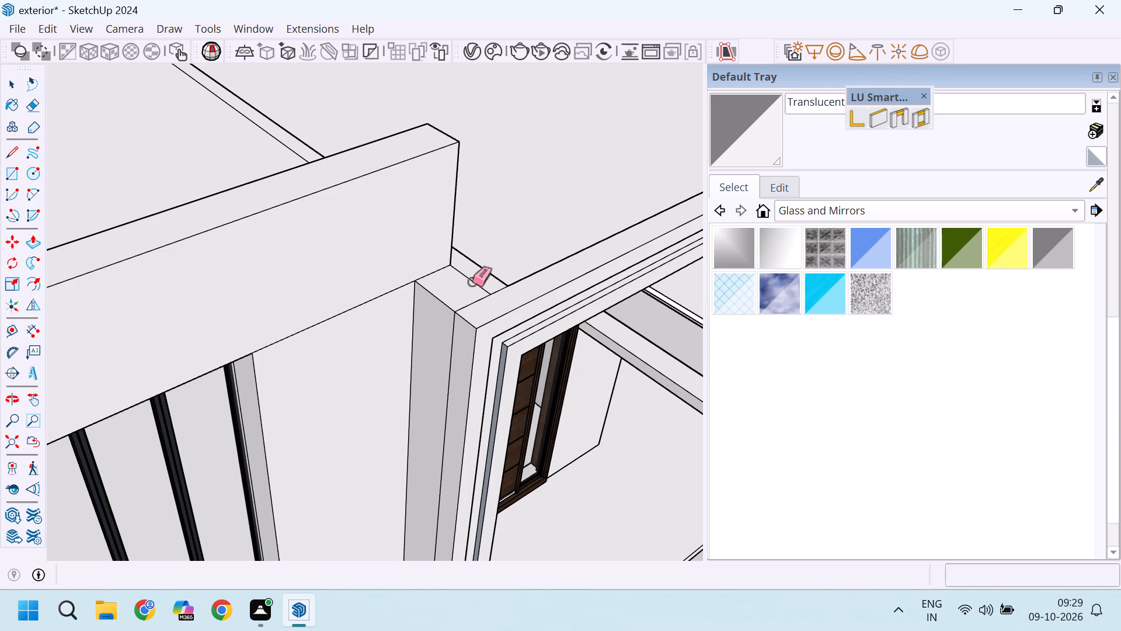
{"action": "scroll", "coordinate": [472, 283], "scroll_direction": "down", "scroll_amount": 13}
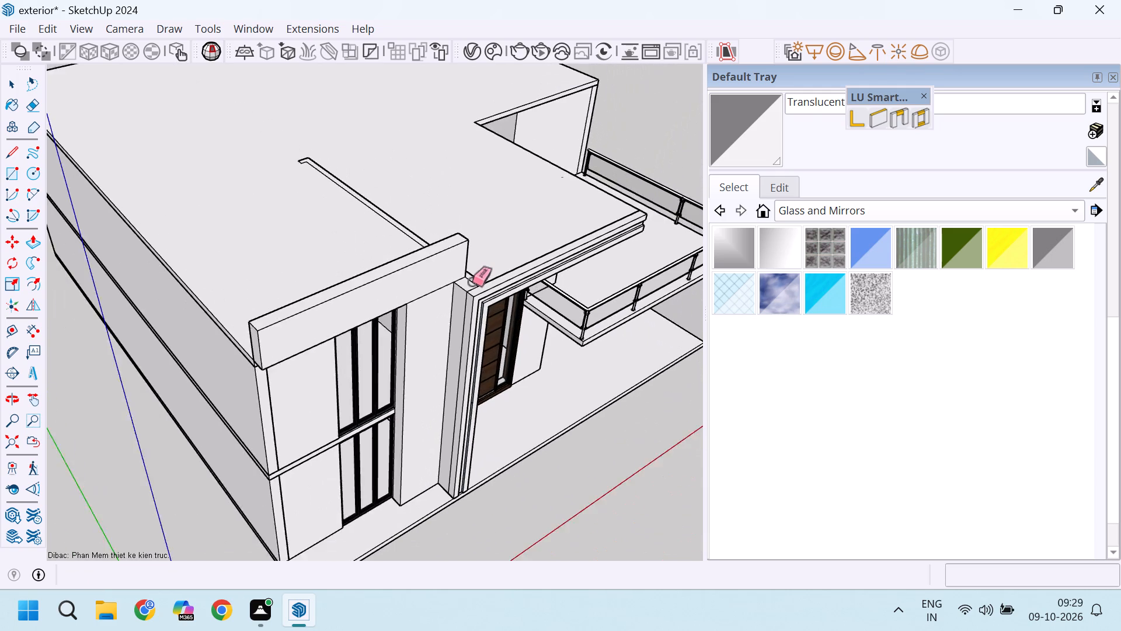
{"action": "scroll", "coordinate": [349, 336], "scroll_direction": "up", "scroll_amount": 4}
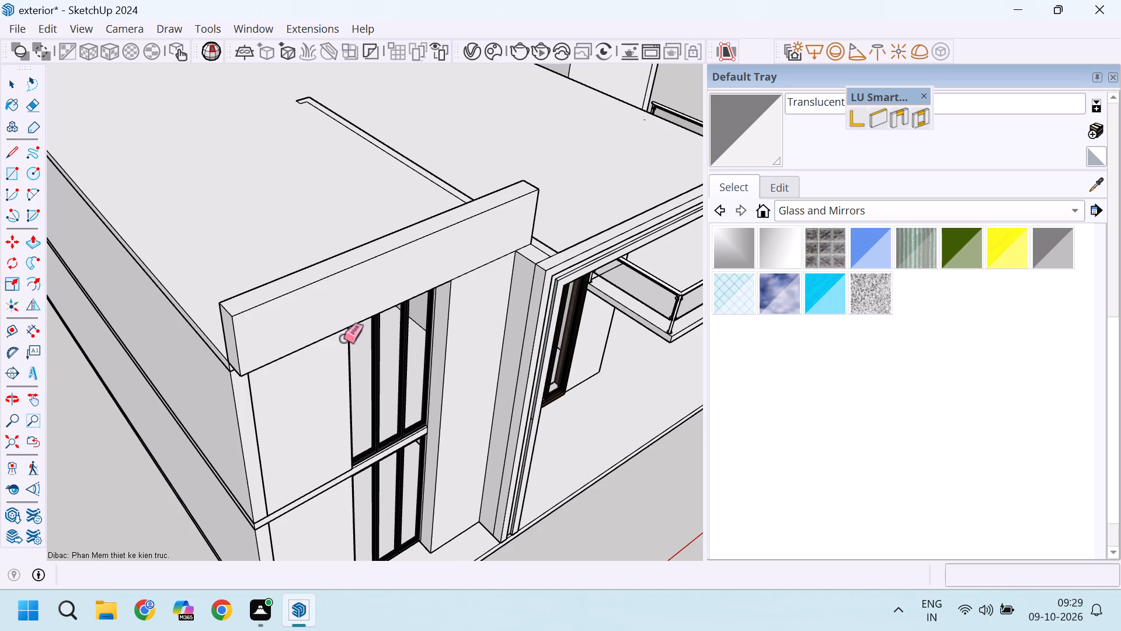
{"action": "scroll", "coordinate": [267, 381], "scroll_direction": "up", "scroll_amount": 1}
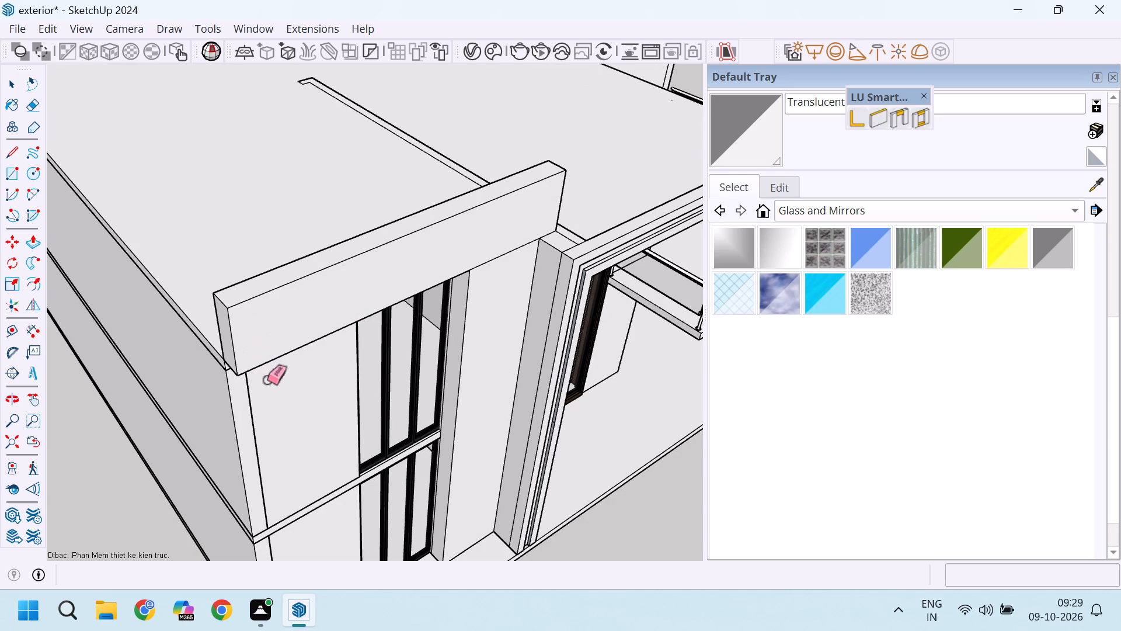
Erase the two vertical line segments running down the side face between the pillar and the entrance frame.
{"action": "middle_click_drag", "start_coordinate": [259, 367], "coordinate": [205, 262]}
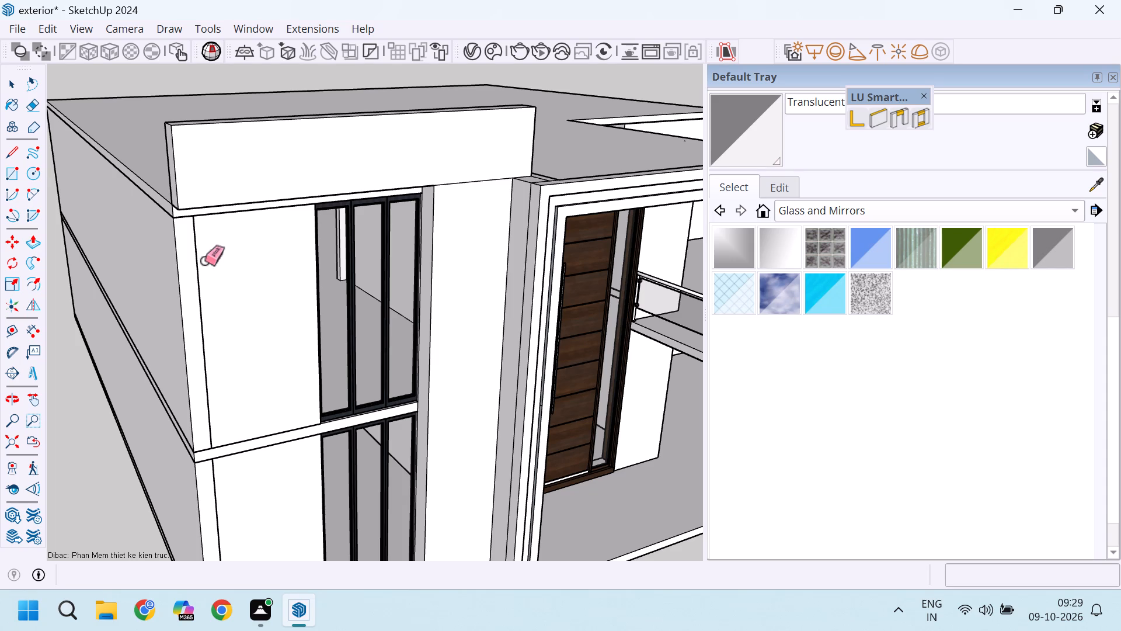
{"action": "middle_click_drag", "start_coordinate": [478, 210], "coordinate": [506, 275]}
{"action": "scroll", "coordinate": [575, 296], "scroll_direction": "up", "scroll_amount": 4}
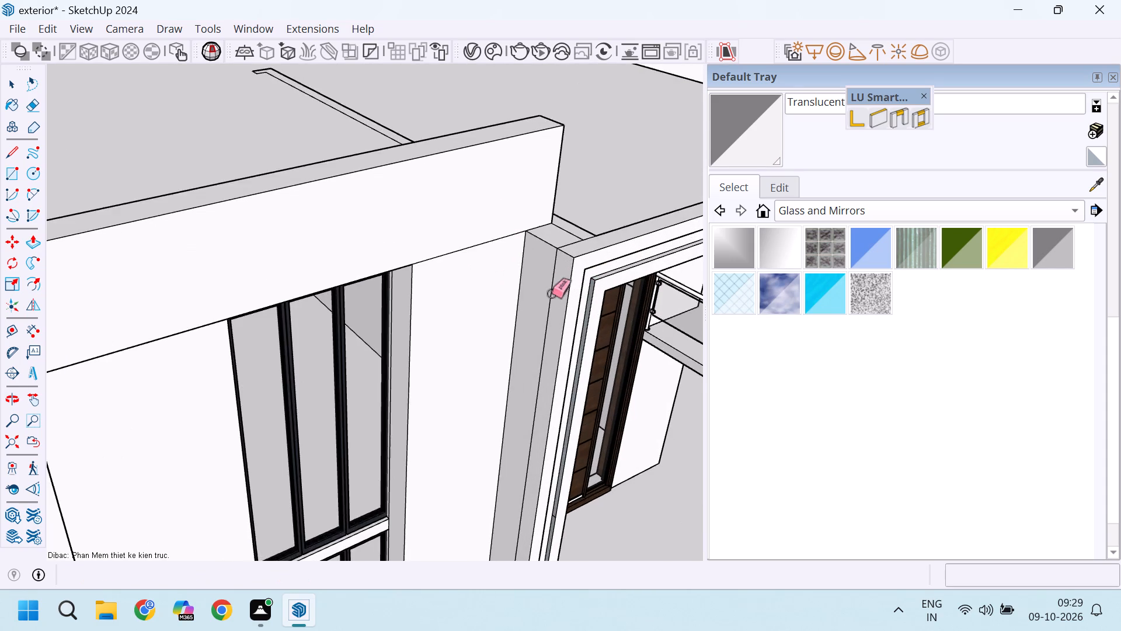
{"action": "scroll", "coordinate": [553, 296], "scroll_direction": "up", "scroll_amount": 5}
{"action": "left_click_drag", "start_coordinate": [554, 296], "coordinate": [549, 296]}
{"action": "scroll", "coordinate": [566, 265], "scroll_direction": "down", "scroll_amount": 7}
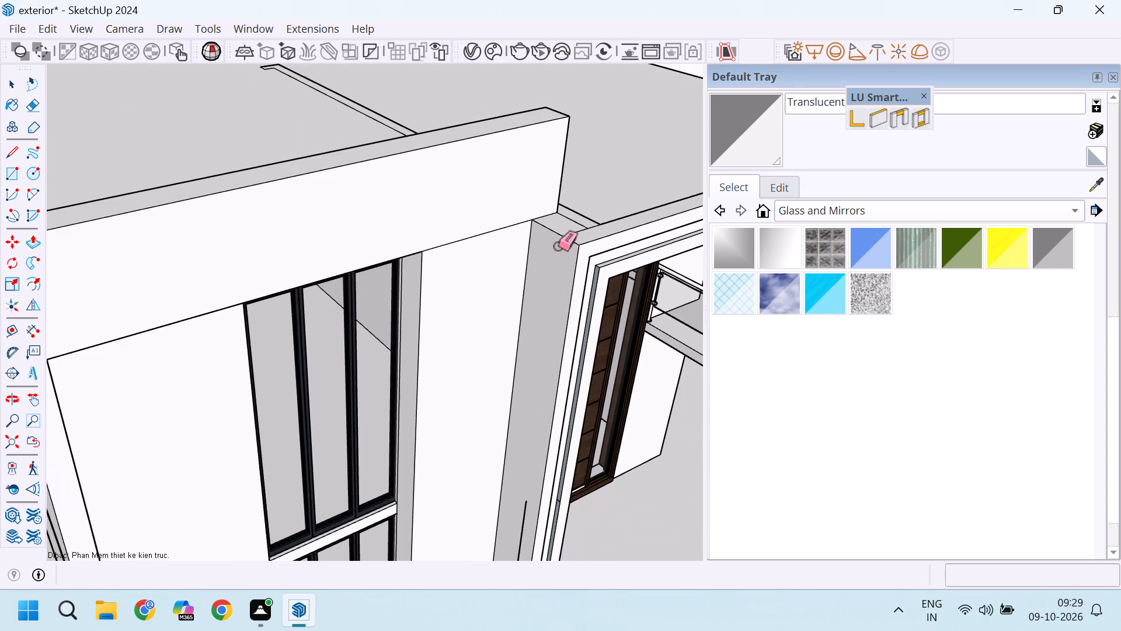
{"action": "scroll", "coordinate": [558, 247], "scroll_direction": "down", "scroll_amount": 11}
{"action": "scroll", "coordinate": [551, 379], "scroll_direction": "up", "scroll_amount": 6}
{"action": "left_click", "coordinate": [541, 394]}
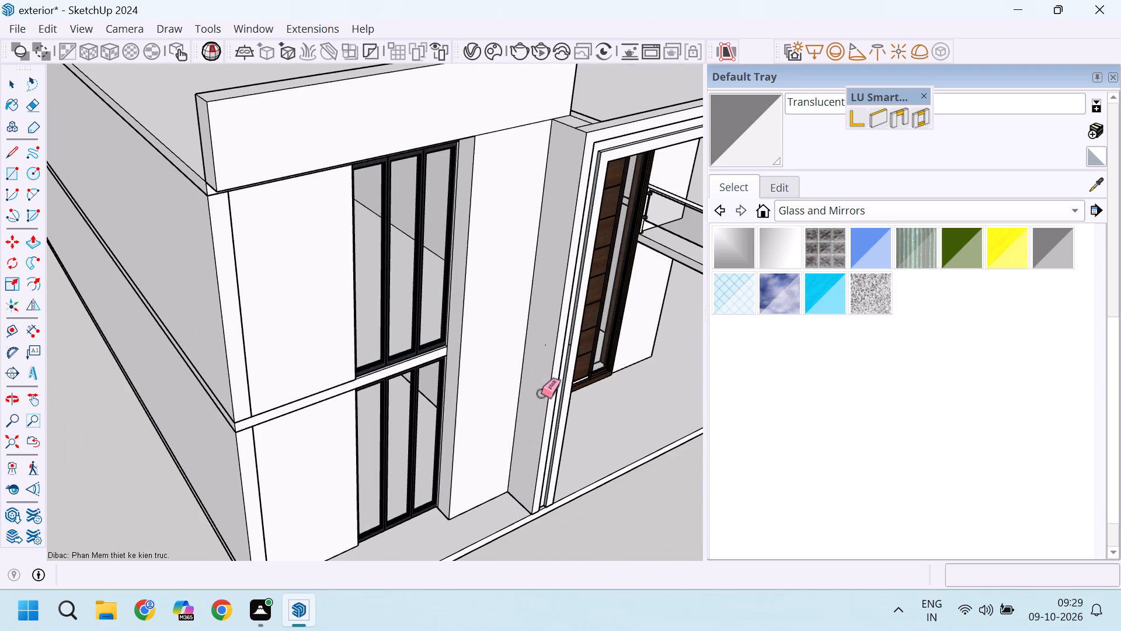
Examine the whole front facade, from the panel above the window bay down to the pillar and entrance frame bases.
{"action": "scroll", "coordinate": [538, 327], "scroll_direction": "down", "scroll_amount": 4}
{"action": "scroll", "coordinate": [538, 319], "scroll_direction": "up", "scroll_amount": 2}
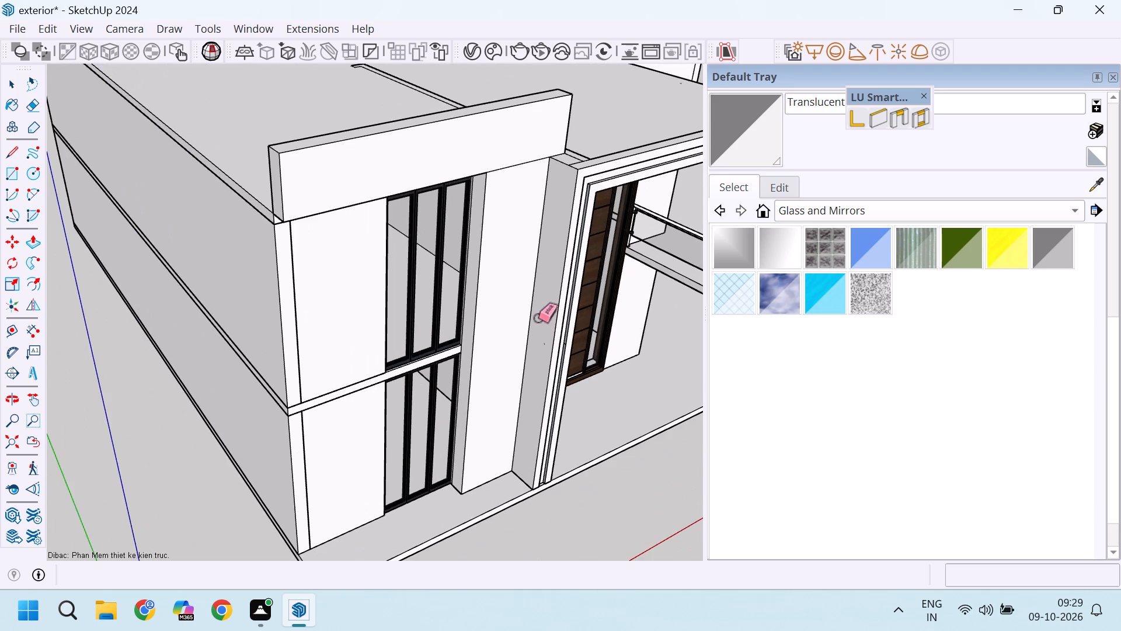
{"action": "scroll", "coordinate": [448, 307], "scroll_direction": "down", "scroll_amount": 9}
{"action": "middle_click_drag", "start_coordinate": [523, 336], "coordinate": [381, 245]}
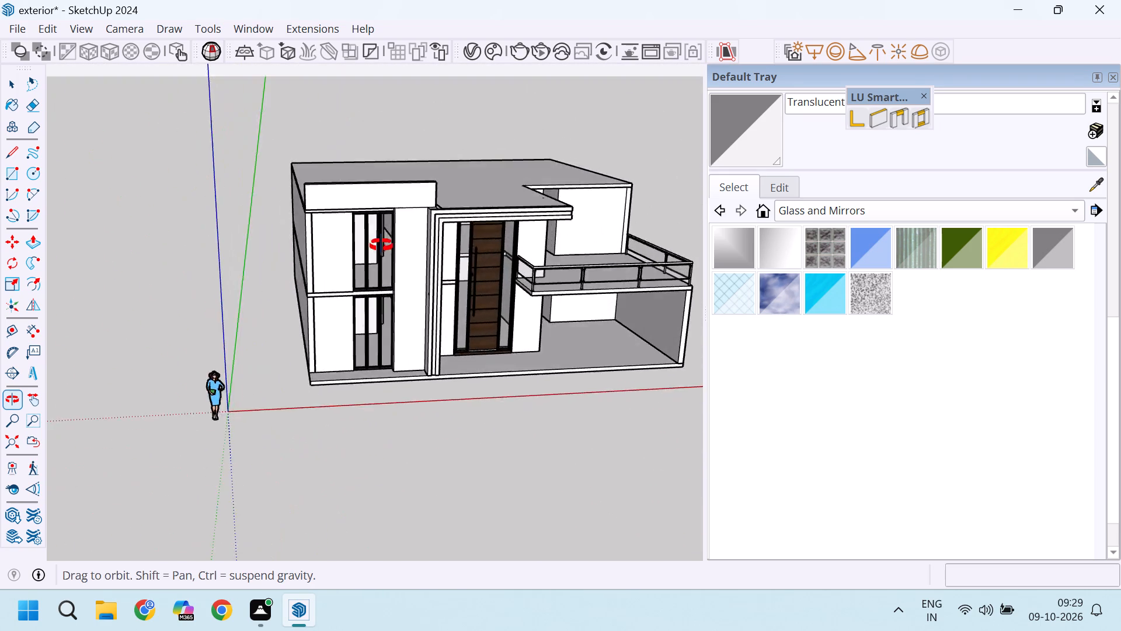
{"action": "middle_click_drag", "start_coordinate": [381, 245], "coordinate": [333, 231]}
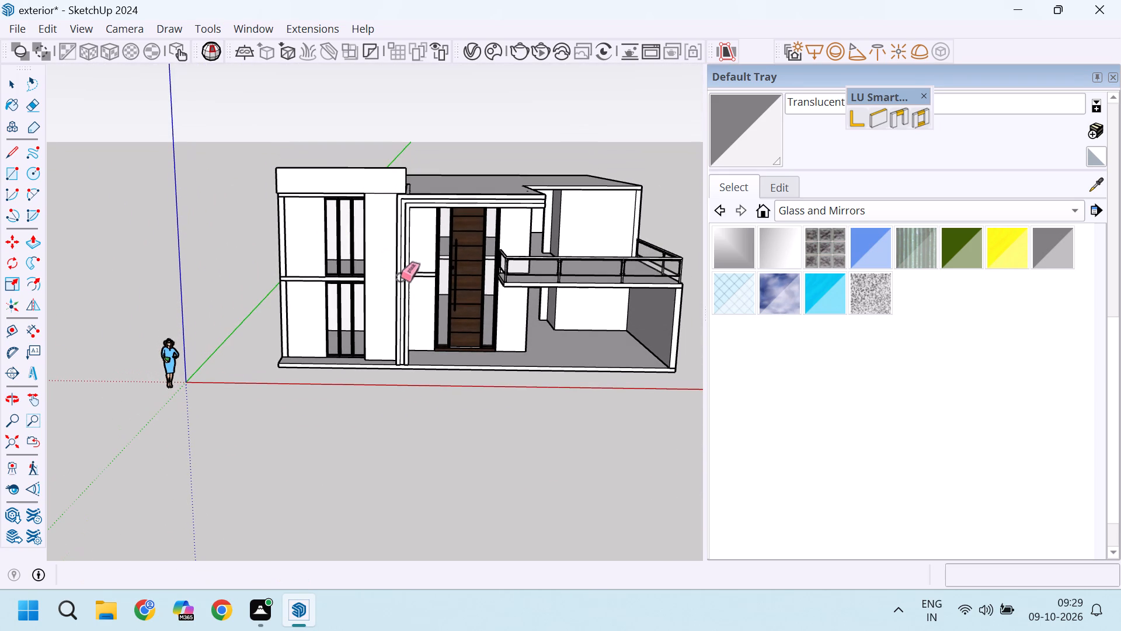
{"action": "scroll", "coordinate": [278, 127], "scroll_direction": "up", "scroll_amount": 8}
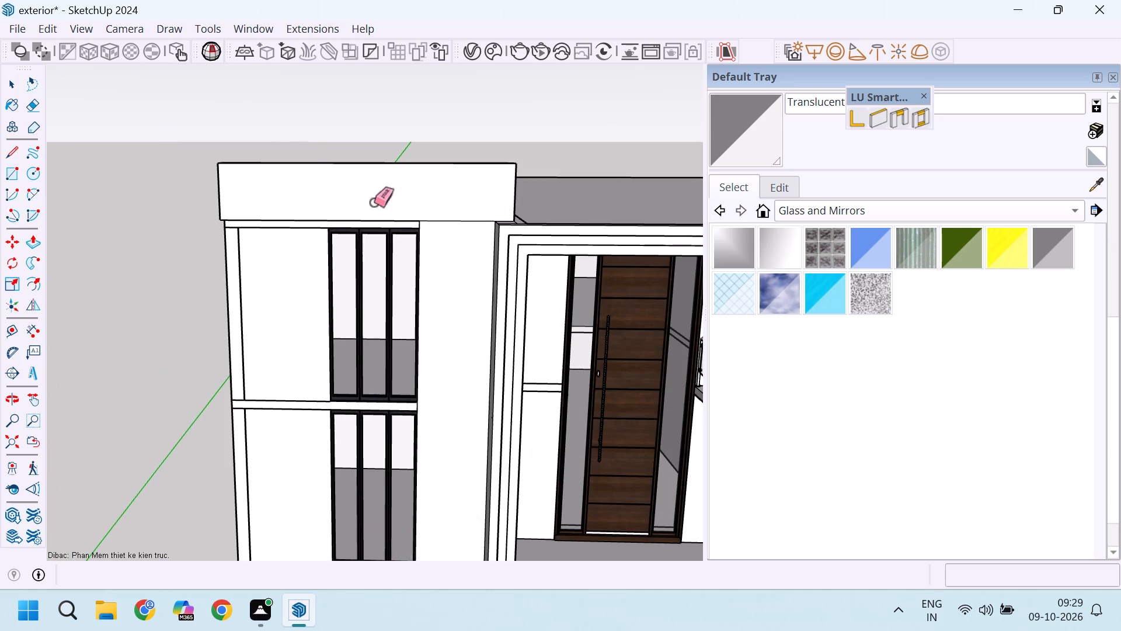
{"action": "scroll", "coordinate": [392, 210], "scroll_direction": "up", "scroll_amount": 4}
{"action": "scroll", "coordinate": [452, 220], "scroll_direction": "down", "scroll_amount": 4}
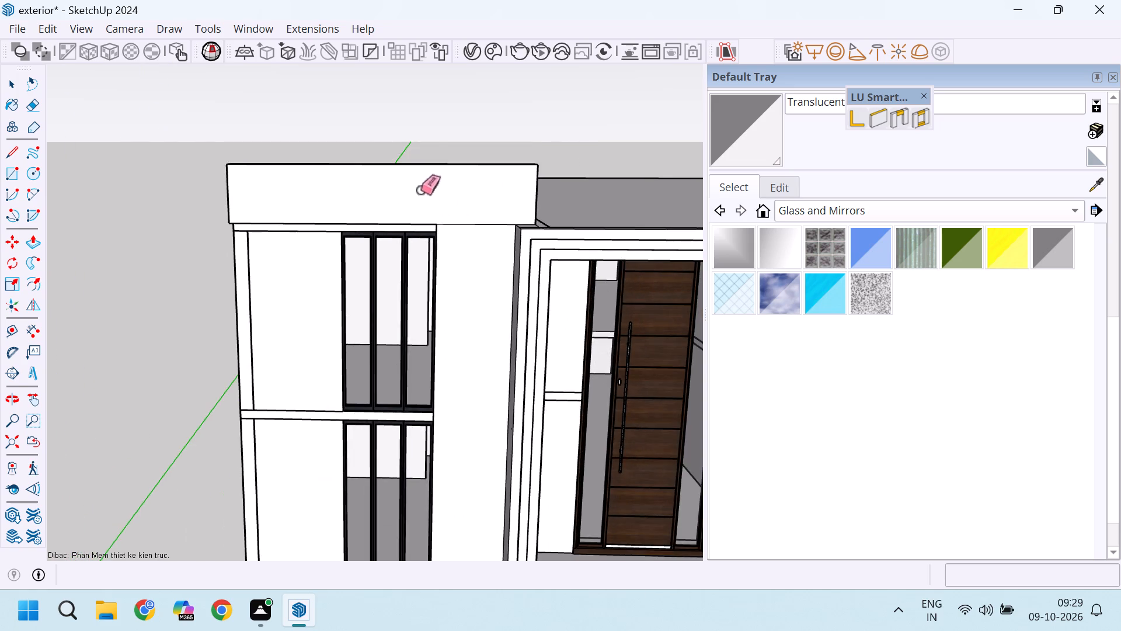
{"action": "middle_click_drag", "start_coordinate": [421, 191], "coordinate": [413, 249]}
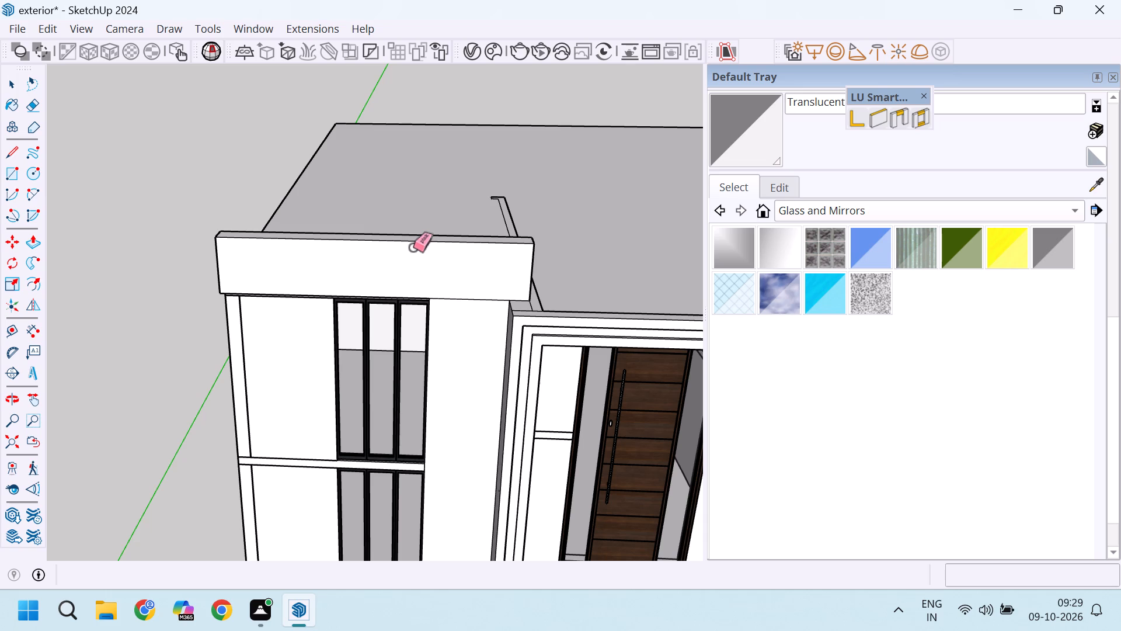
{"action": "scroll", "coordinate": [503, 312], "scroll_direction": "up", "scroll_amount": 4}
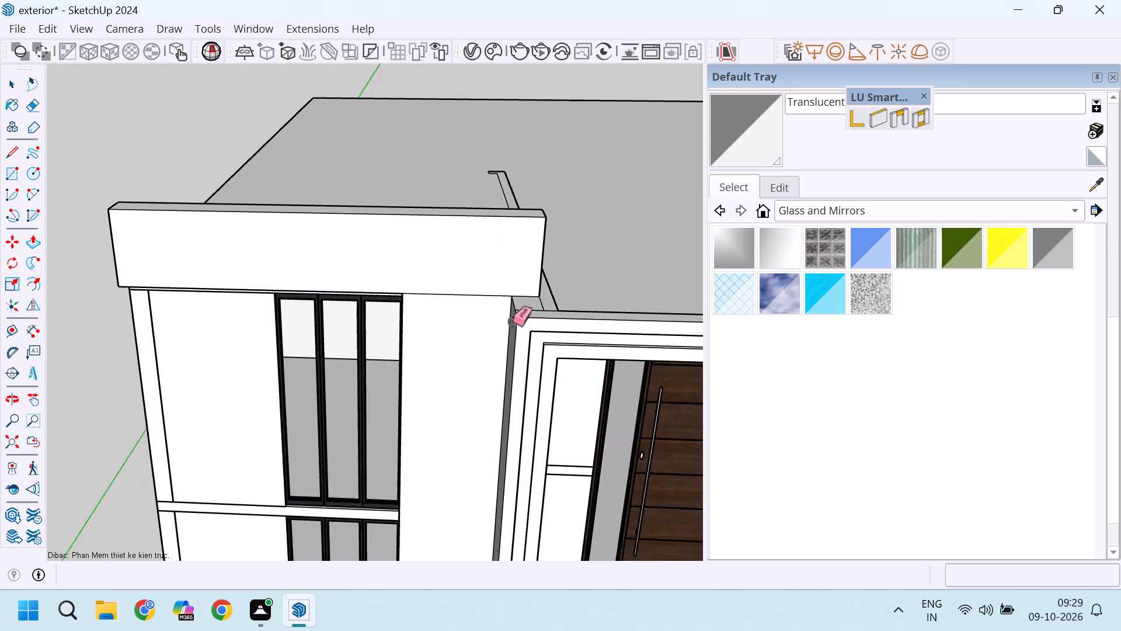
{"action": "scroll", "coordinate": [513, 323], "scroll_direction": "up", "scroll_amount": 2}
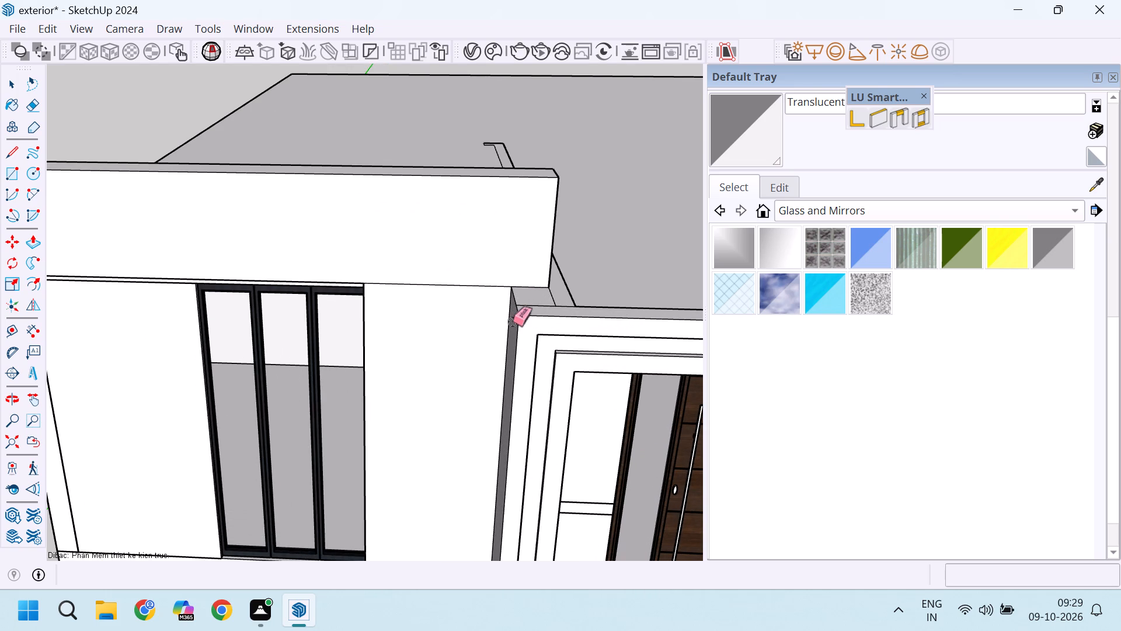
{"action": "scroll", "coordinate": [513, 323], "scroll_direction": "down", "scroll_amount": 8}
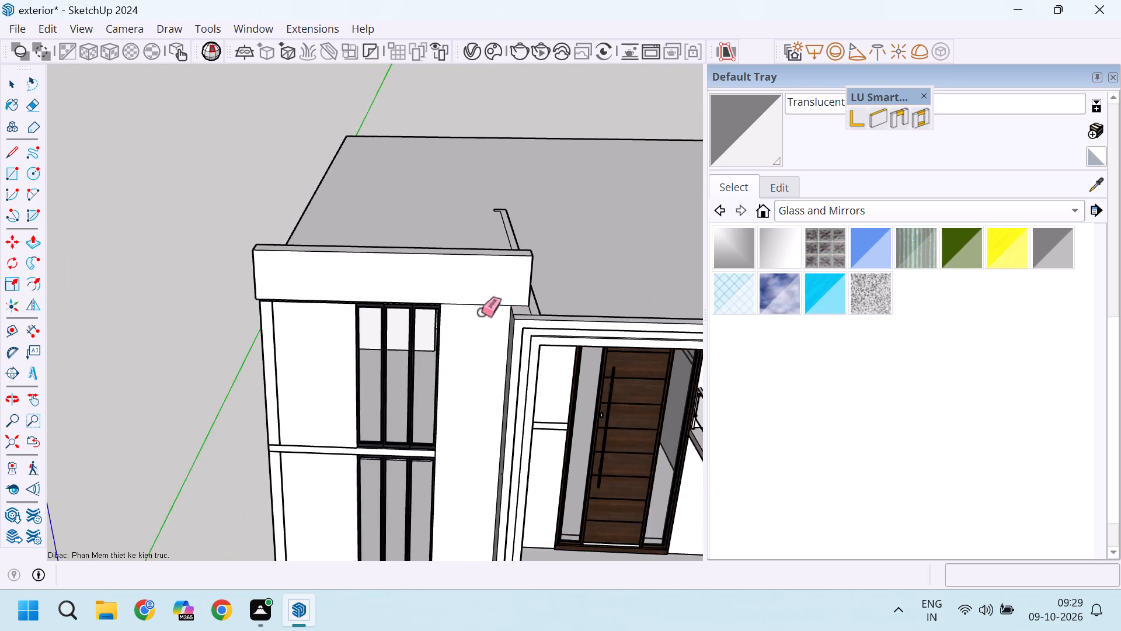
{"action": "scroll", "coordinate": [482, 313], "scroll_direction": "down", "scroll_amount": 5}
{"action": "scroll", "coordinate": [509, 455], "scroll_direction": "up", "scroll_amount": 5}
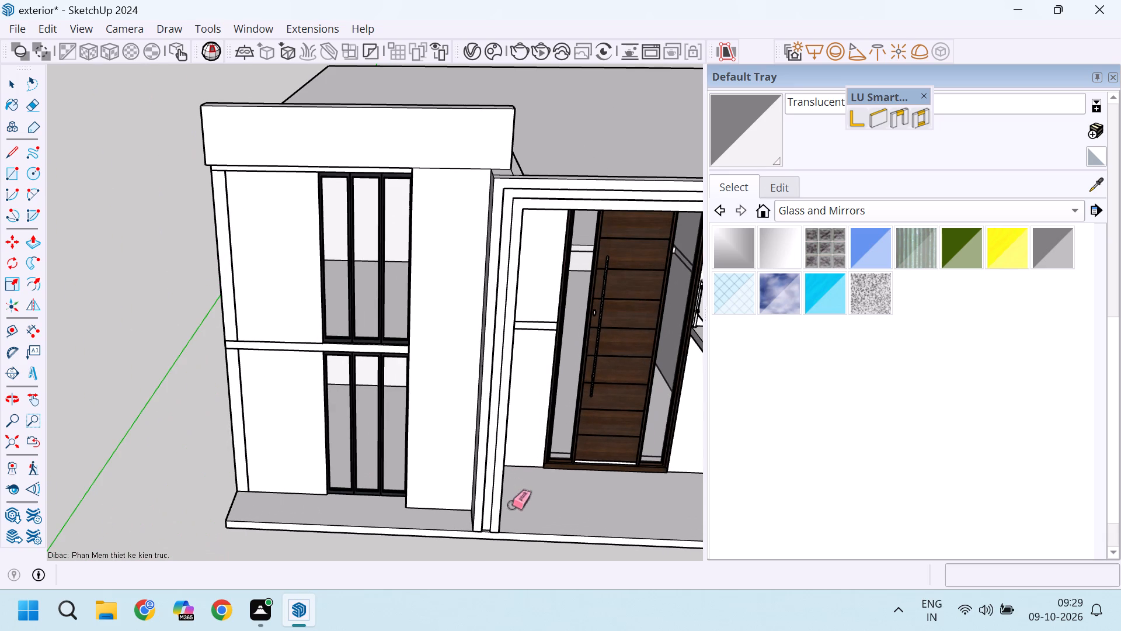
{"action": "scroll", "coordinate": [479, 473], "scroll_direction": "down", "scroll_amount": 4}
{"action": "scroll", "coordinate": [471, 488], "scroll_direction": "up", "scroll_amount": 8}
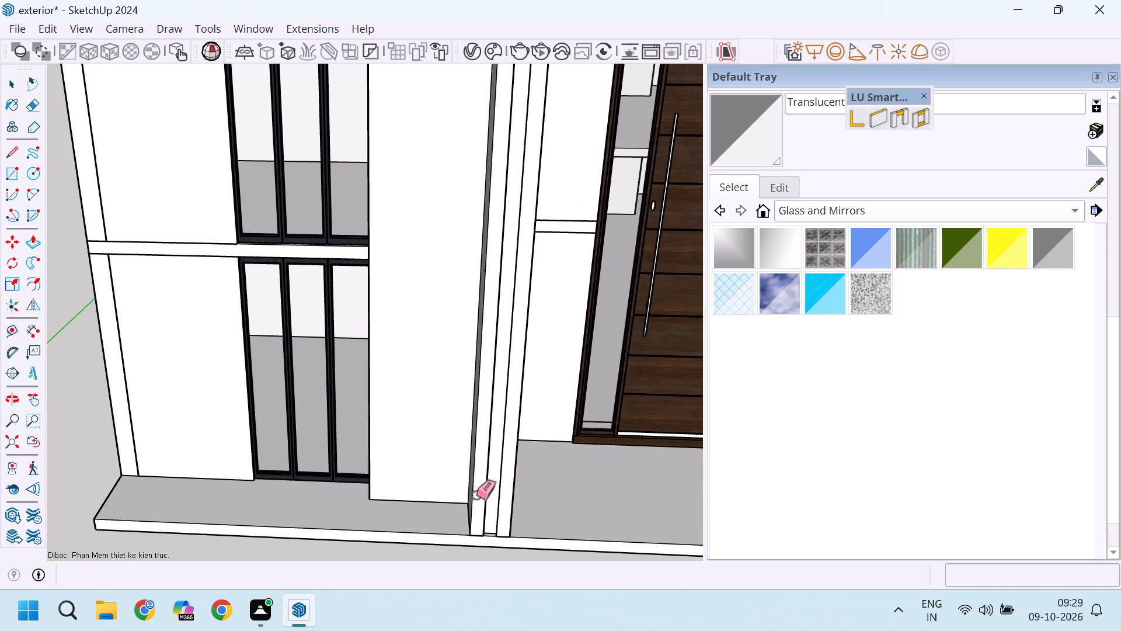
{"action": "scroll", "coordinate": [296, 456], "scroll_direction": "down", "scroll_amount": 3}
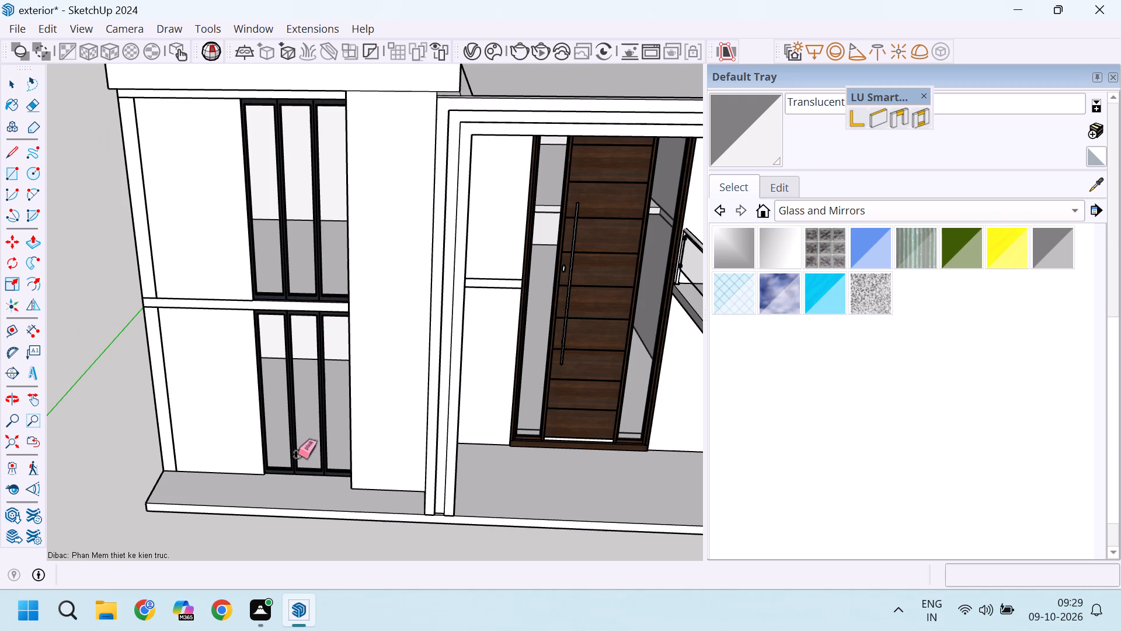
{"action": "scroll", "coordinate": [288, 411], "scroll_direction": "down", "scroll_amount": 4}
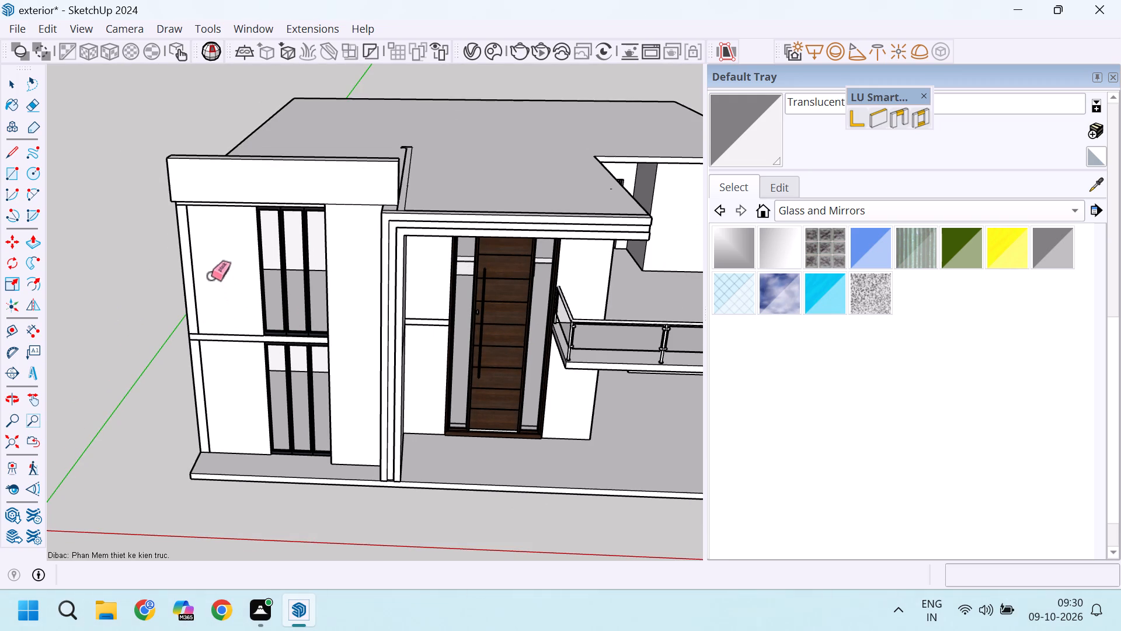
Inspect how the front panel's lower edge meets the window bay wall, the pillar top and the entrance frame.
{"action": "scroll", "coordinate": [190, 213], "scroll_direction": "up", "scroll_amount": 3}
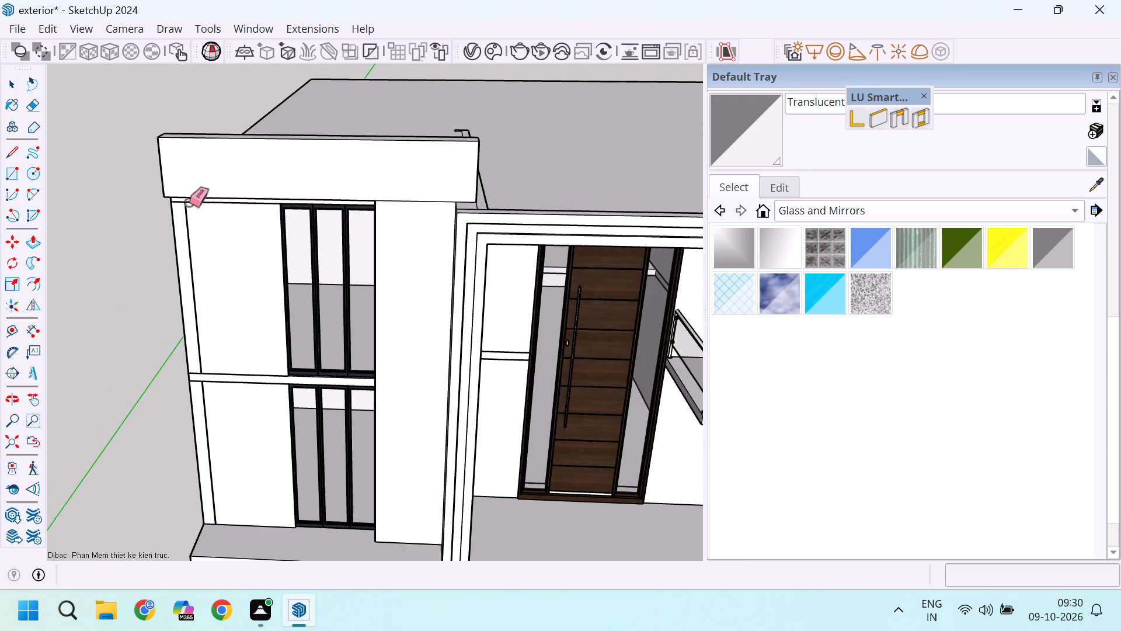
{"action": "scroll", "coordinate": [189, 203], "scroll_direction": "up", "scroll_amount": 4}
{"action": "middle_click_drag", "start_coordinate": [186, 206], "coordinate": [239, 158]}
{"action": "scroll", "coordinate": [242, 158], "scroll_direction": "down", "scroll_amount": 3}
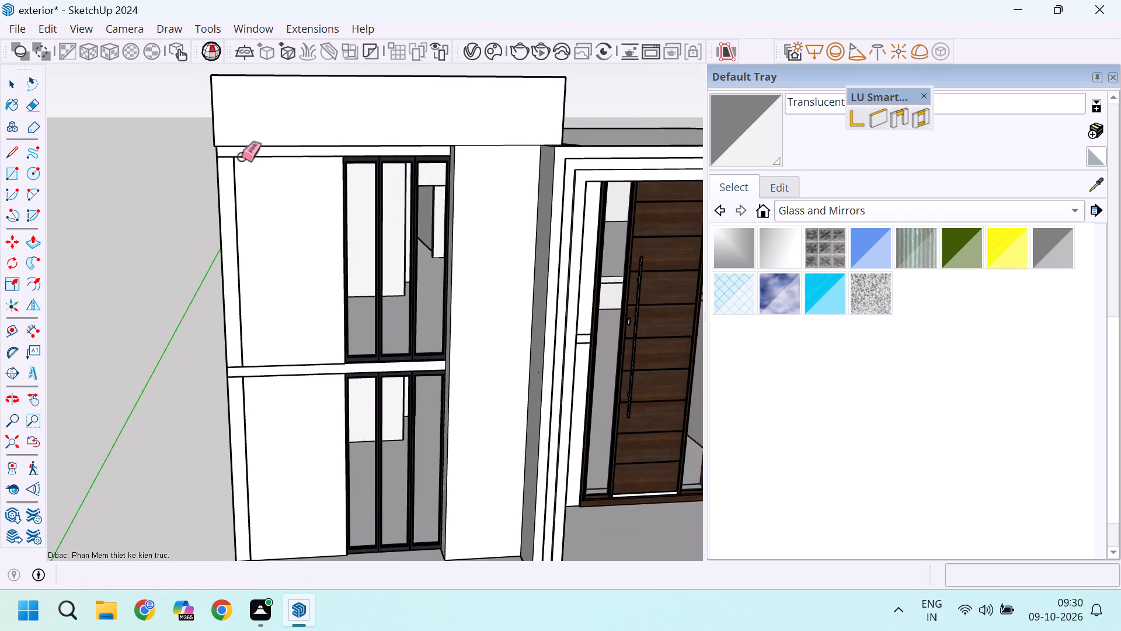
{"action": "middle_click_drag", "start_coordinate": [486, 133], "coordinate": [530, 231]}
{"action": "scroll", "coordinate": [606, 264], "scroll_direction": "up", "scroll_amount": 6}
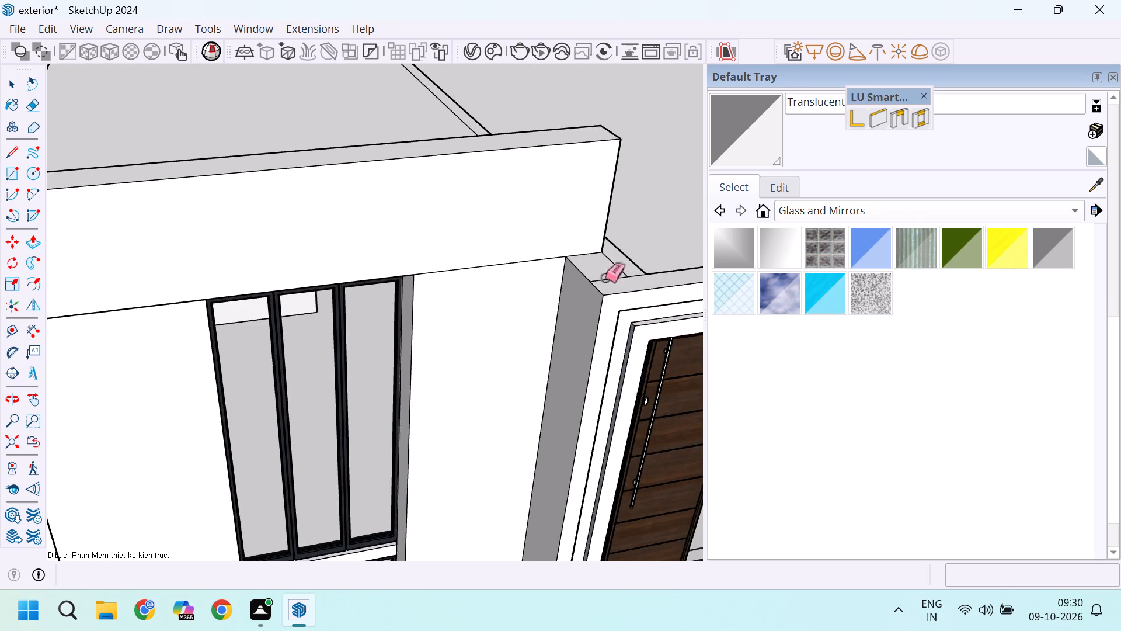
{"action": "scroll", "coordinate": [543, 280], "scroll_direction": "down", "scroll_amount": 4}
{"action": "scroll", "coordinate": [586, 301], "scroll_direction": "up", "scroll_amount": 3}
{"action": "middle_click_drag", "start_coordinate": [559, 321], "coordinate": [605, 383]}
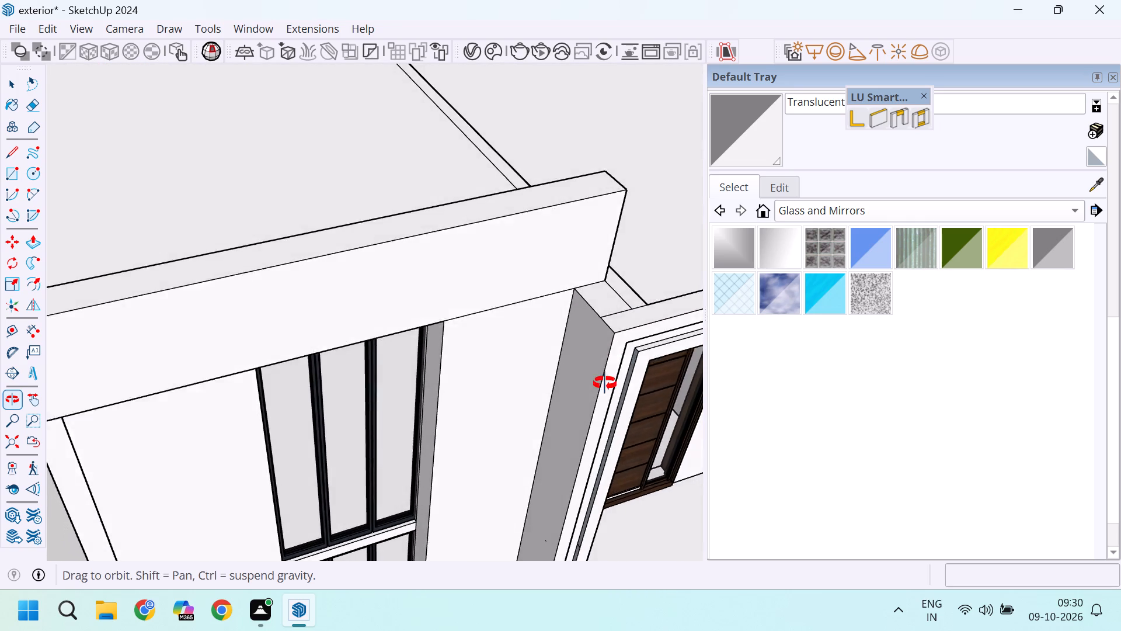
{"action": "middle_click_drag", "start_coordinate": [605, 383], "coordinate": [568, 348]}
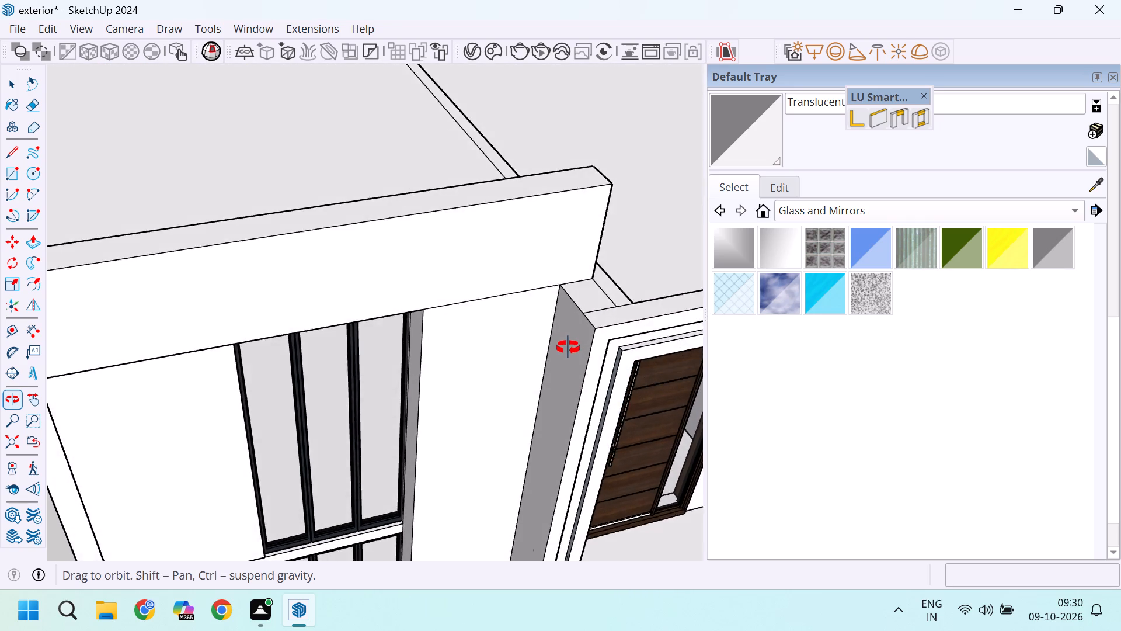
{"action": "middle_click_drag", "start_coordinate": [568, 348], "coordinate": [566, 311]}
{"action": "scroll", "coordinate": [566, 310], "scroll_direction": "down", "scroll_amount": 3}
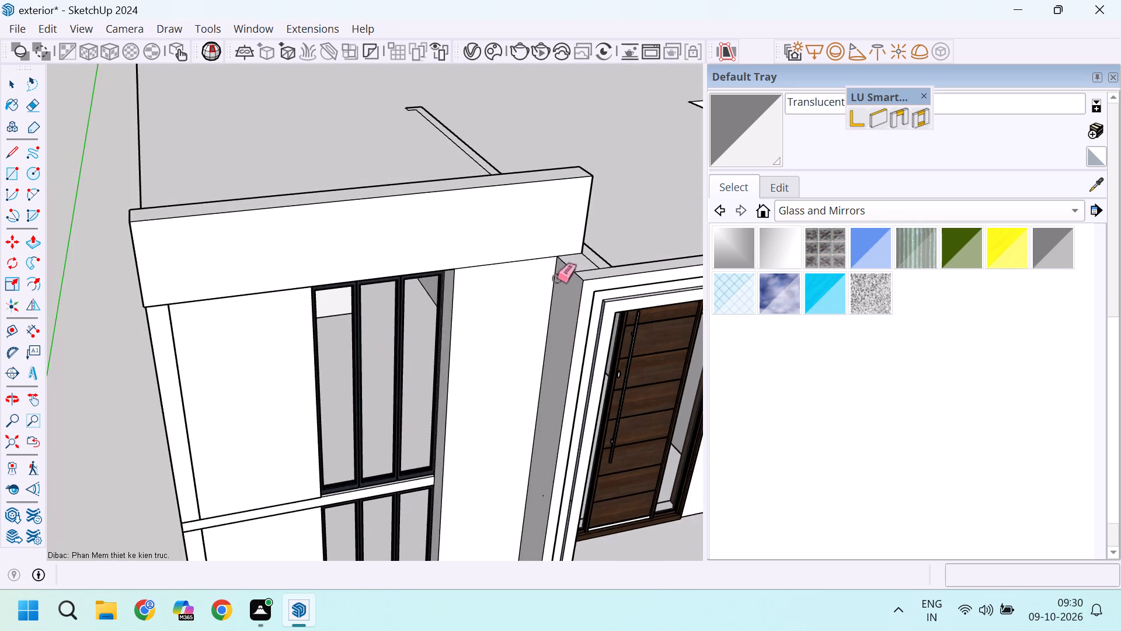
{"action": "scroll", "coordinate": [557, 273], "scroll_direction": "up", "scroll_amount": 8}
{"action": "scroll", "coordinate": [587, 238], "scroll_direction": "down", "scroll_amount": 7}
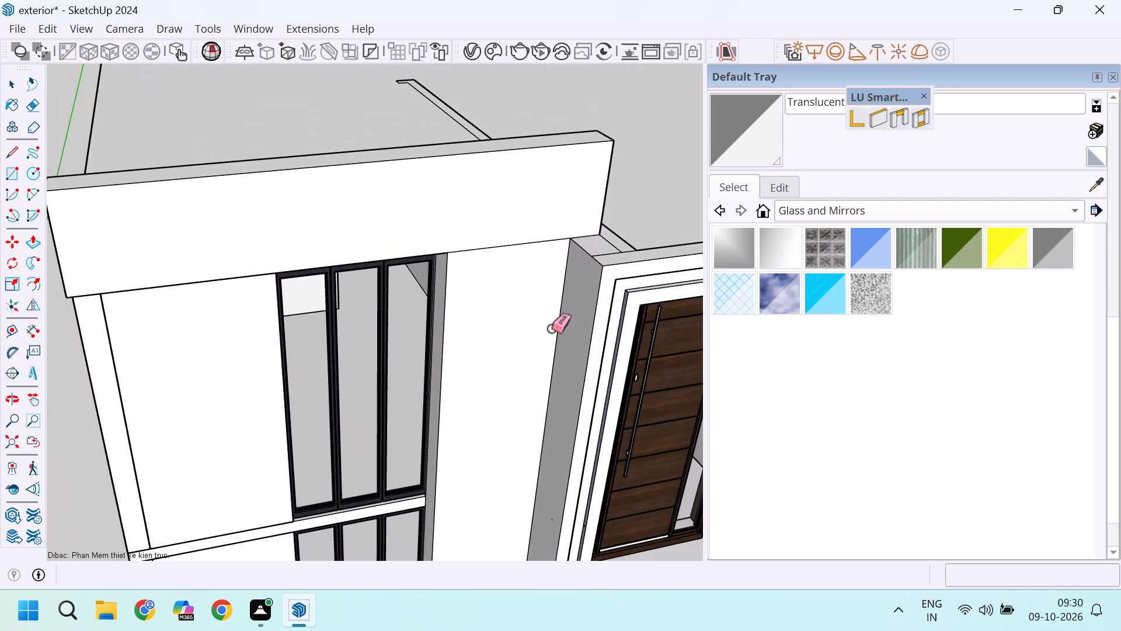
{"action": "scroll", "coordinate": [551, 329], "scroll_direction": "down", "scroll_amount": 4}
{"action": "middle_click_drag", "start_coordinate": [524, 357], "coordinate": [539, 269]}
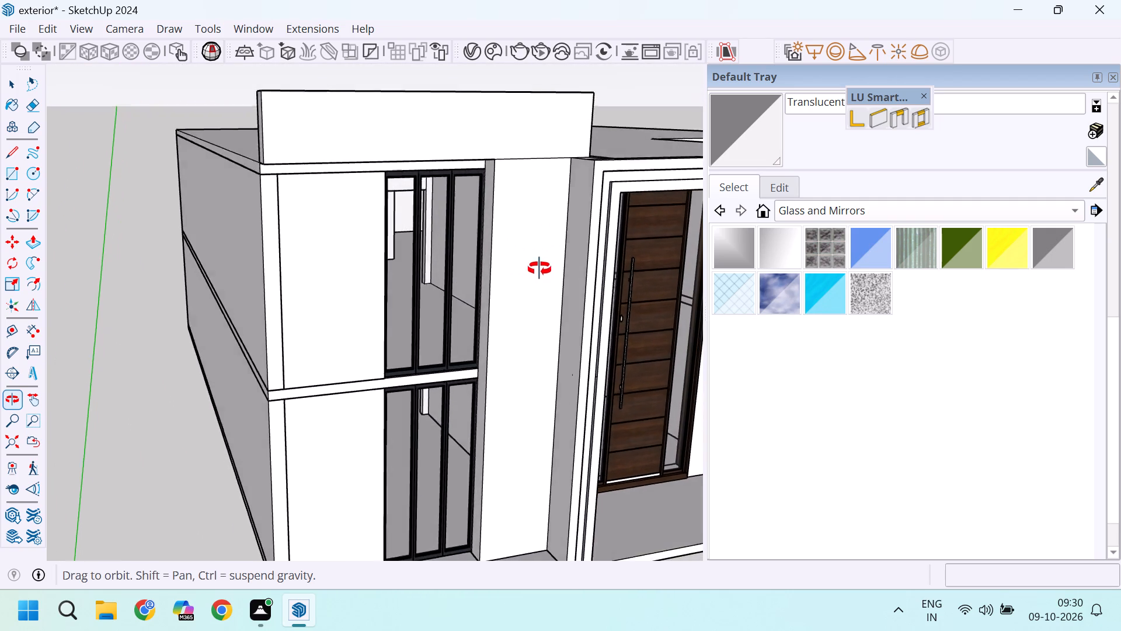
{"action": "middle_click_drag", "start_coordinate": [539, 269], "coordinate": [545, 265]}
{"action": "scroll", "coordinate": [554, 173], "scroll_direction": "up", "scroll_amount": 6}
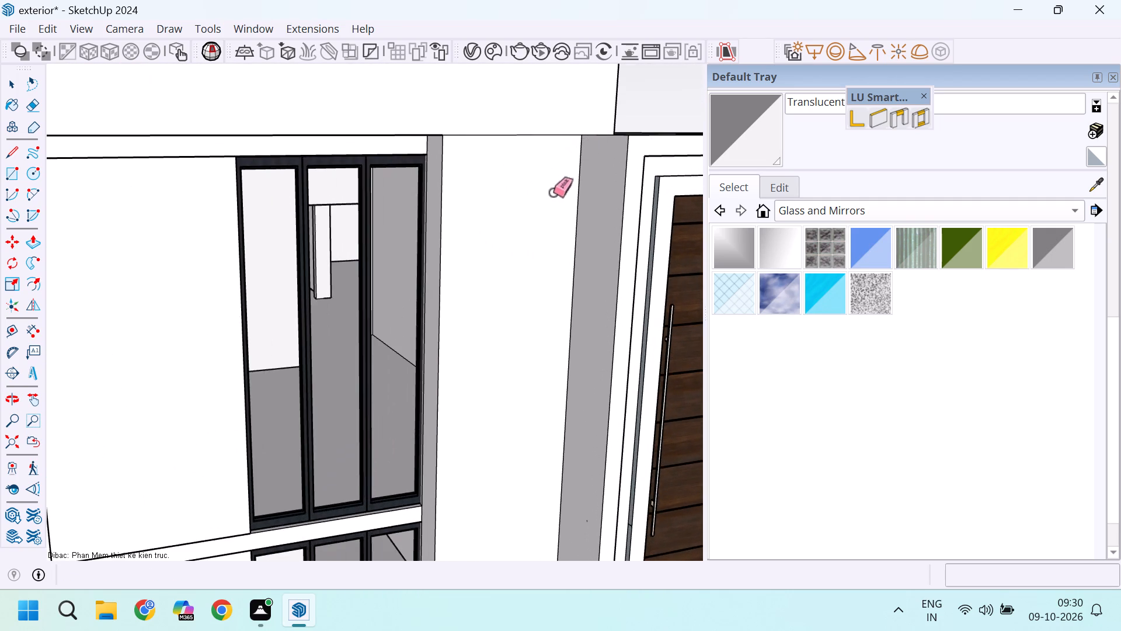
{"action": "scroll", "coordinate": [553, 195], "scroll_direction": "down", "scroll_amount": 2}
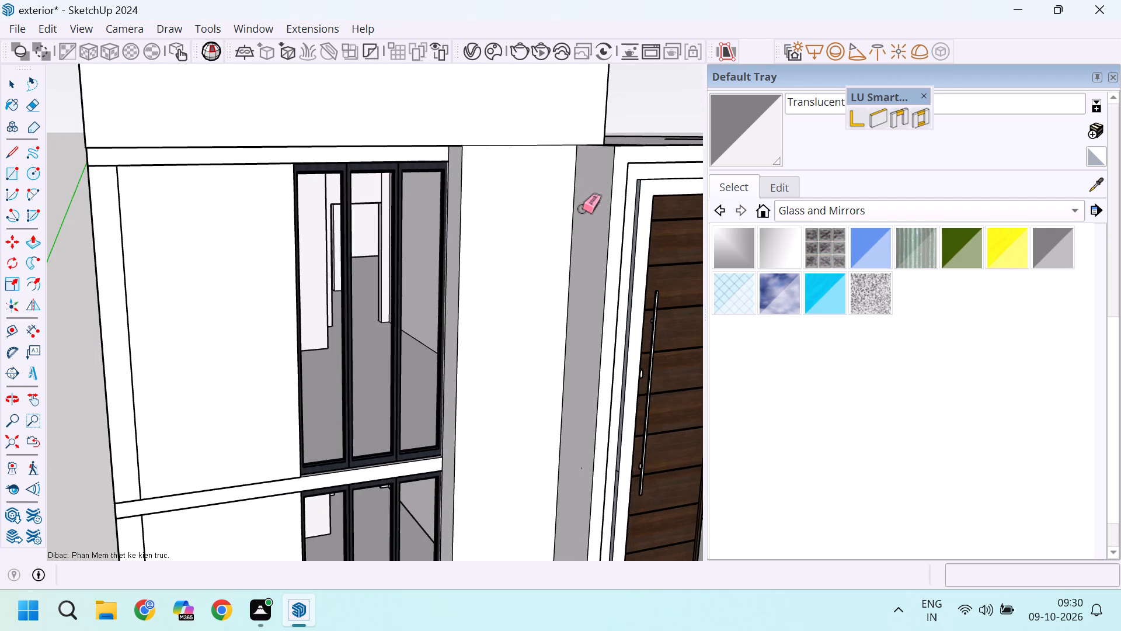
{"action": "scroll", "coordinate": [582, 210], "scroll_direction": "down", "scroll_amount": 4}
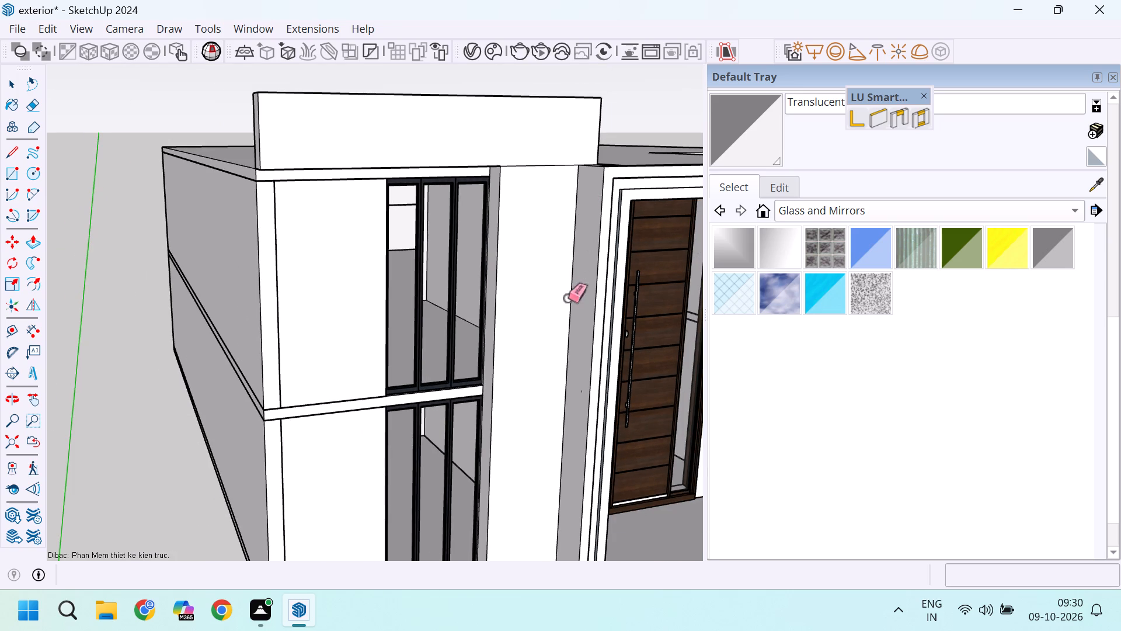
{"action": "scroll", "coordinate": [586, 183], "scroll_direction": "up", "scroll_amount": 5}
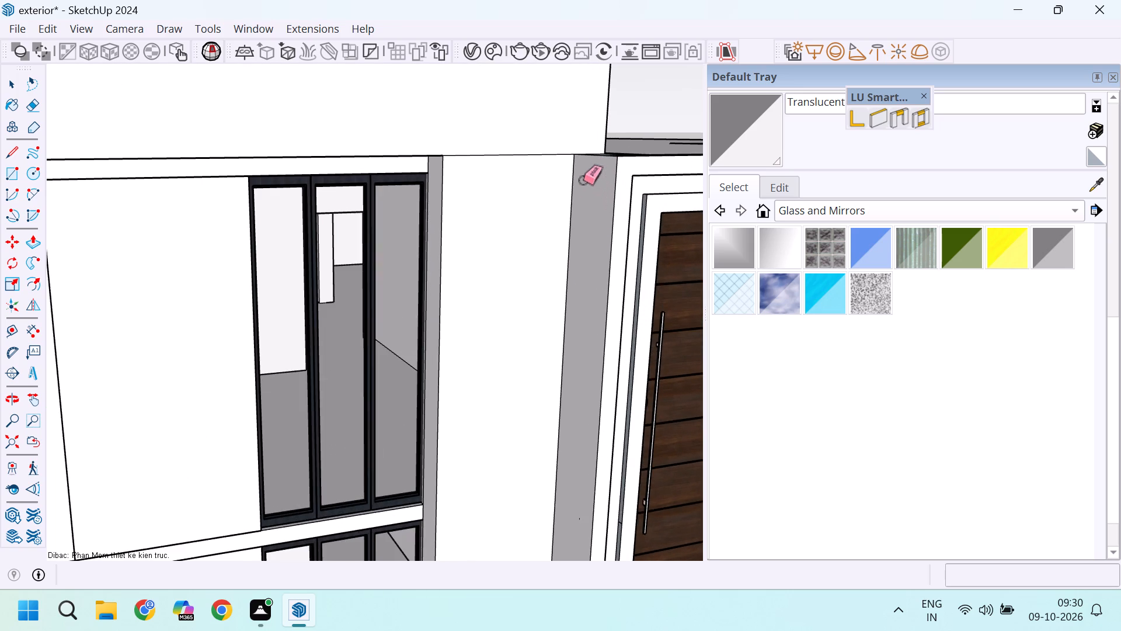
Inspect the front panel's underside and its overhang at the outer house corner above the window bay.
{"action": "middle_click_drag", "start_coordinate": [517, 205], "coordinate": [680, 162]}
{"action": "scroll", "coordinate": [517, 205], "scroll_direction": "up", "scroll_amount": 1}
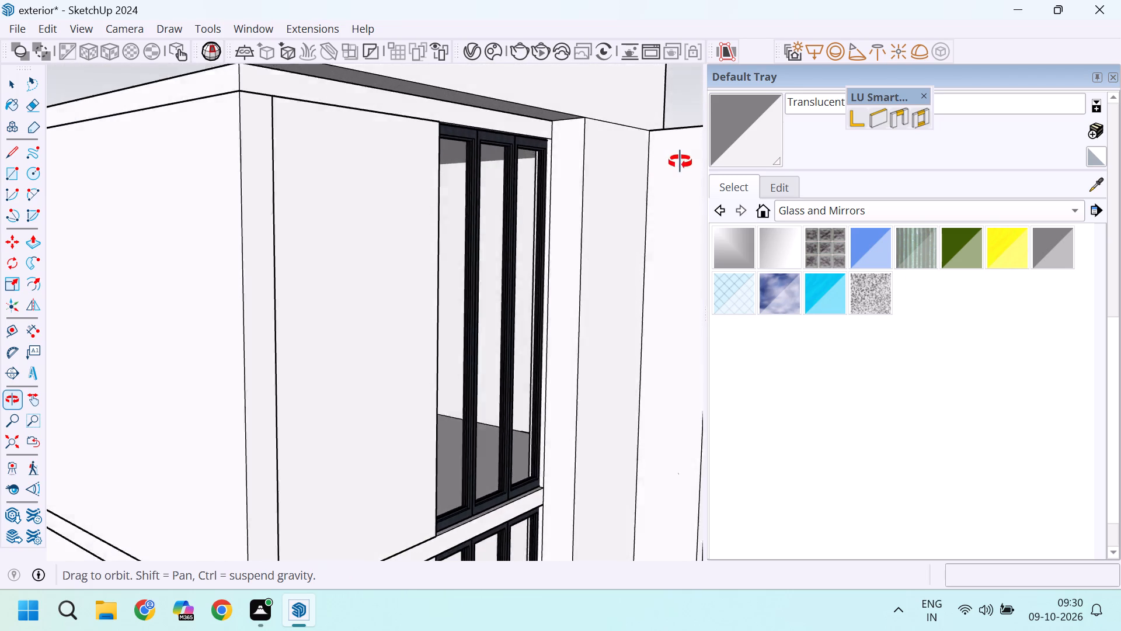
{"action": "middle_click_drag", "start_coordinate": [680, 162], "coordinate": [606, 210]}
{"action": "scroll", "coordinate": [606, 210], "scroll_direction": "down", "scroll_amount": 3}
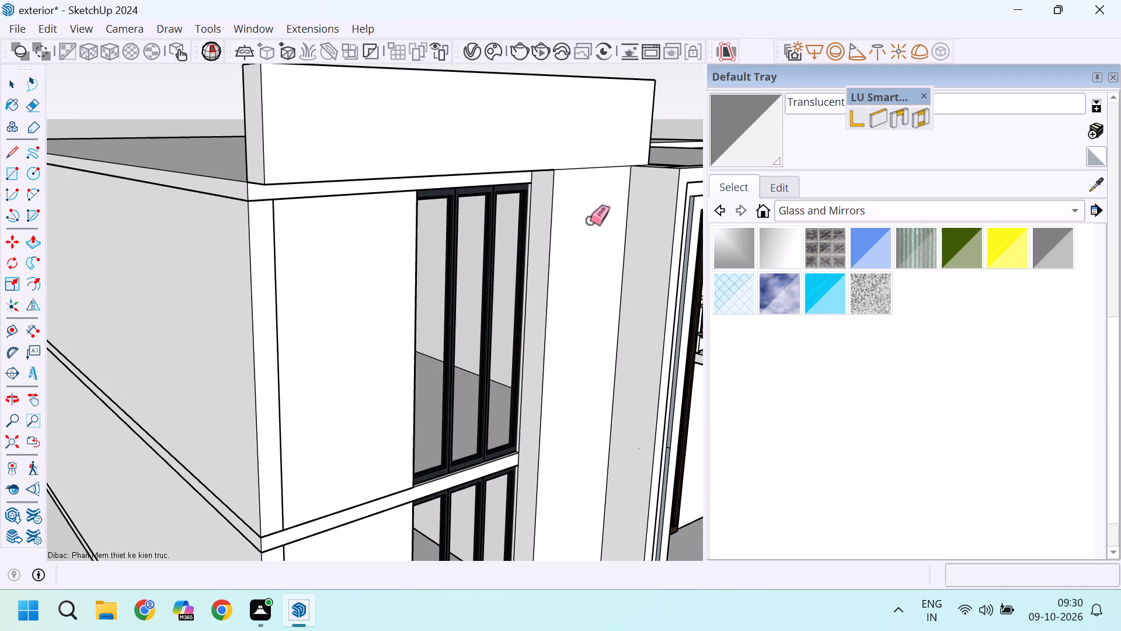
{"action": "scroll", "coordinate": [215, 199], "scroll_direction": "up", "scroll_amount": 6}
{"action": "scroll", "coordinate": [175, 321], "scroll_direction": "down", "scroll_amount": 5}
{"action": "middle_click_drag", "start_coordinate": [240, 266], "coordinate": [295, 357]}
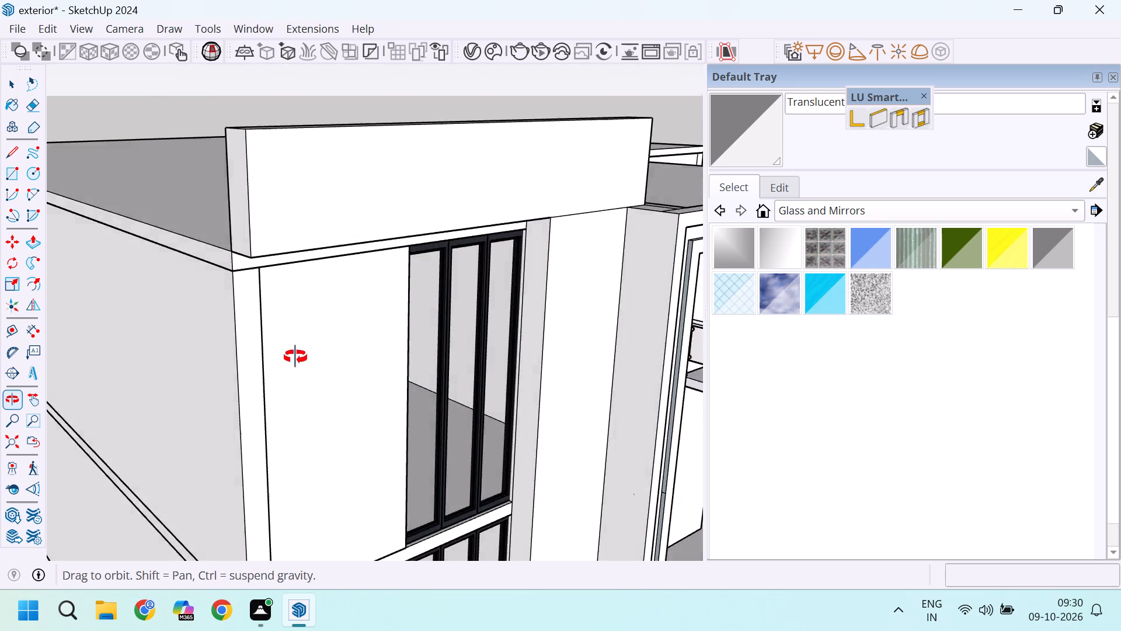
{"action": "middle_click_drag", "start_coordinate": [295, 357], "coordinate": [420, 208]}
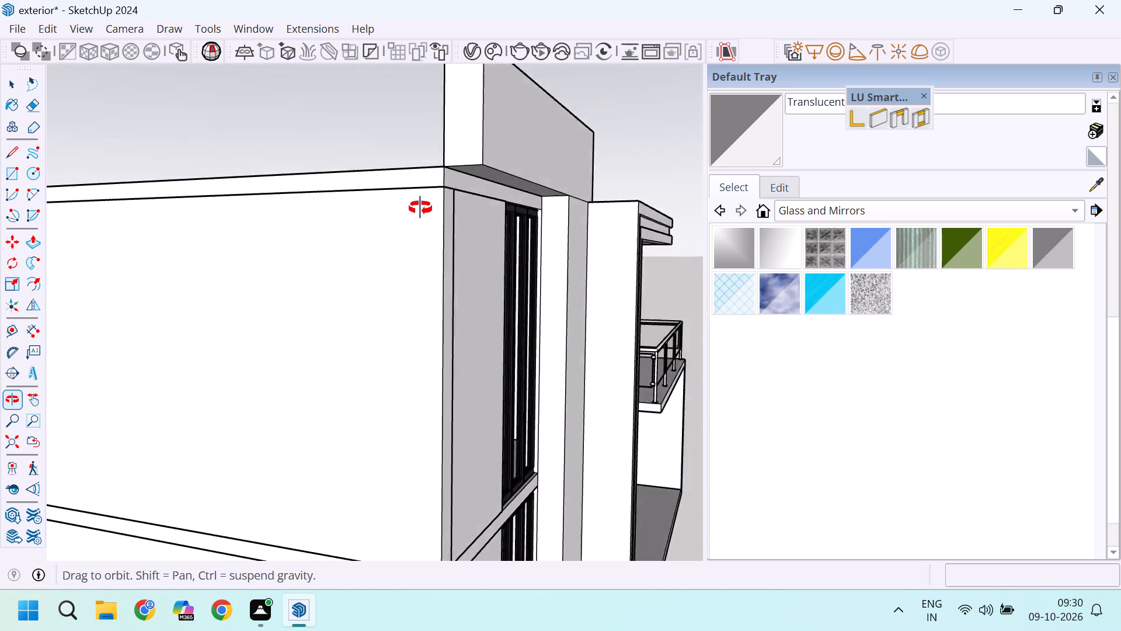
{"action": "middle_click_drag", "start_coordinate": [420, 208], "coordinate": [432, 217]}
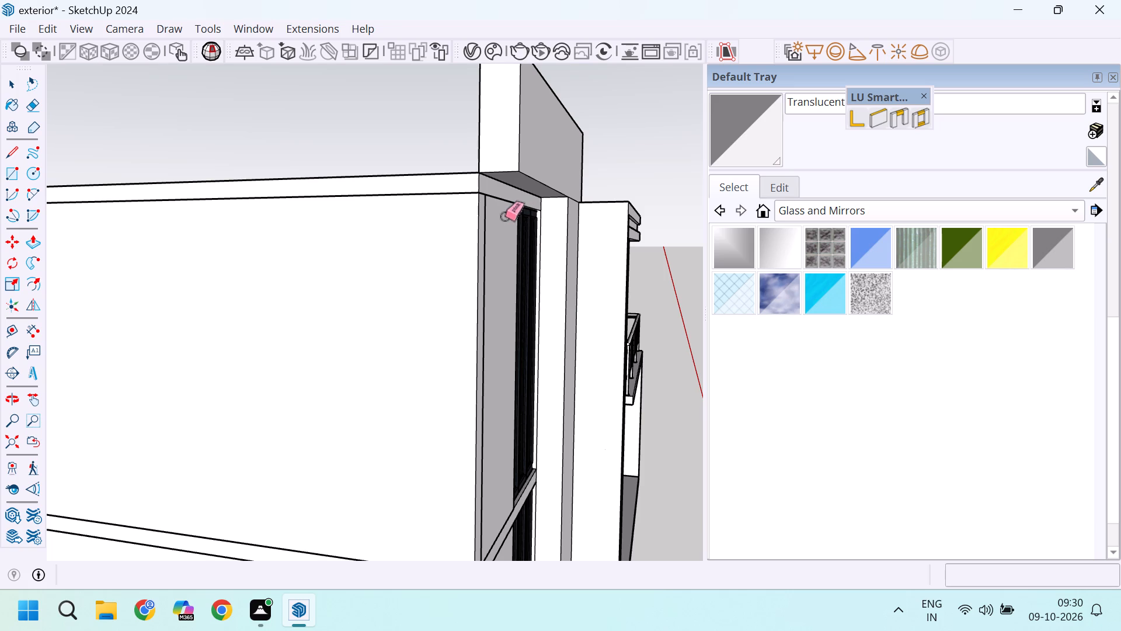
{"action": "middle_click_drag", "start_coordinate": [505, 217], "coordinate": [365, 206]}
{"action": "scroll", "coordinate": [227, 196], "scroll_direction": "up", "scroll_amount": 4}
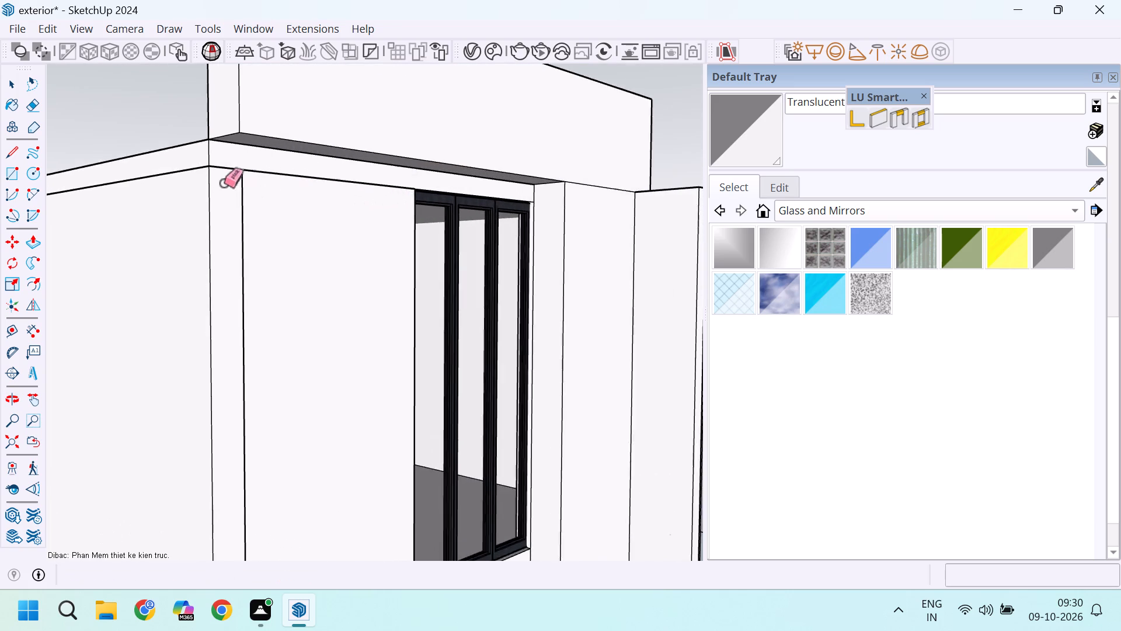
Mark off a 1' wide section of the front panel's underside at its outer corner, with a line across to the wall.
{"action": "scroll", "coordinate": [224, 184], "scroll_direction": "up", "scroll_amount": 3}
{"action": "key", "text": "l"}
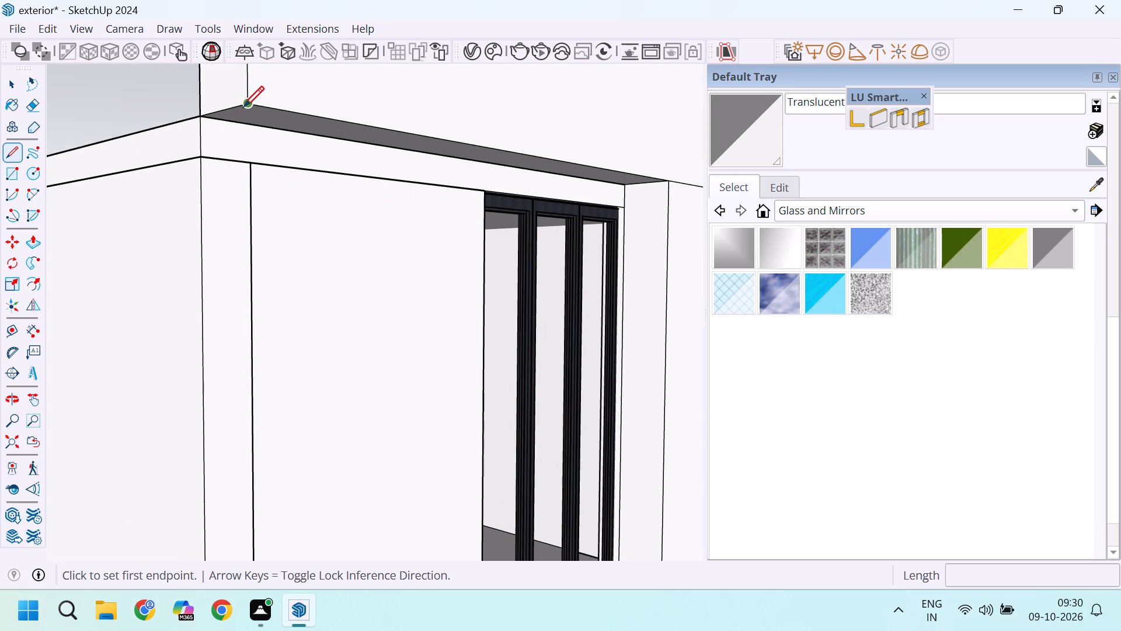
{"action": "left_click", "coordinate": [243, 106]}
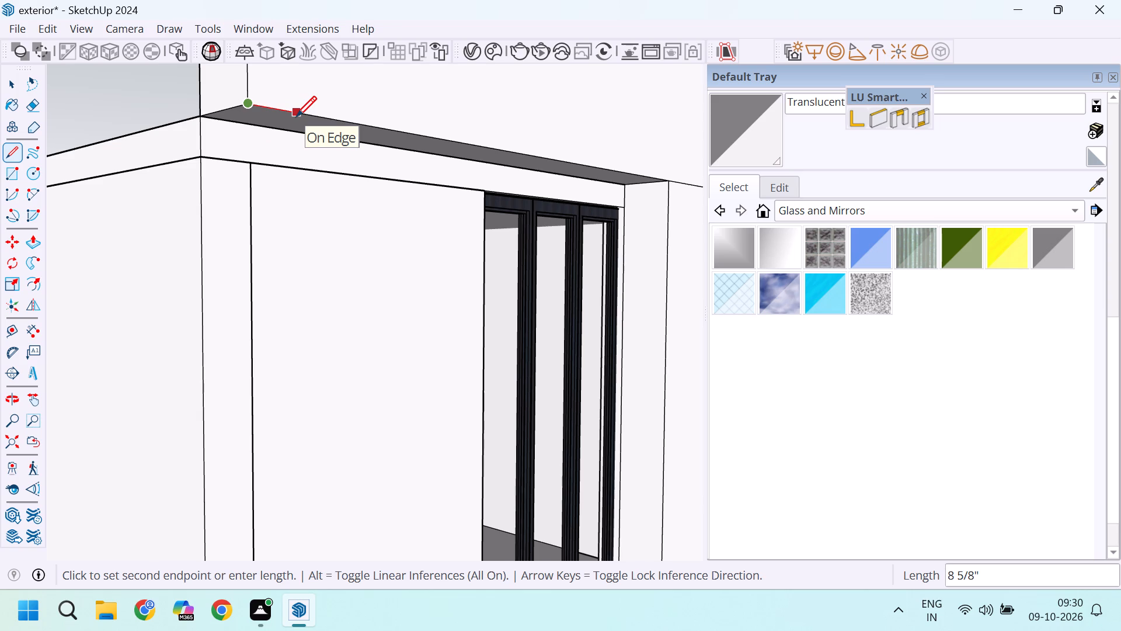
{"action": "type", "text": "1'"}
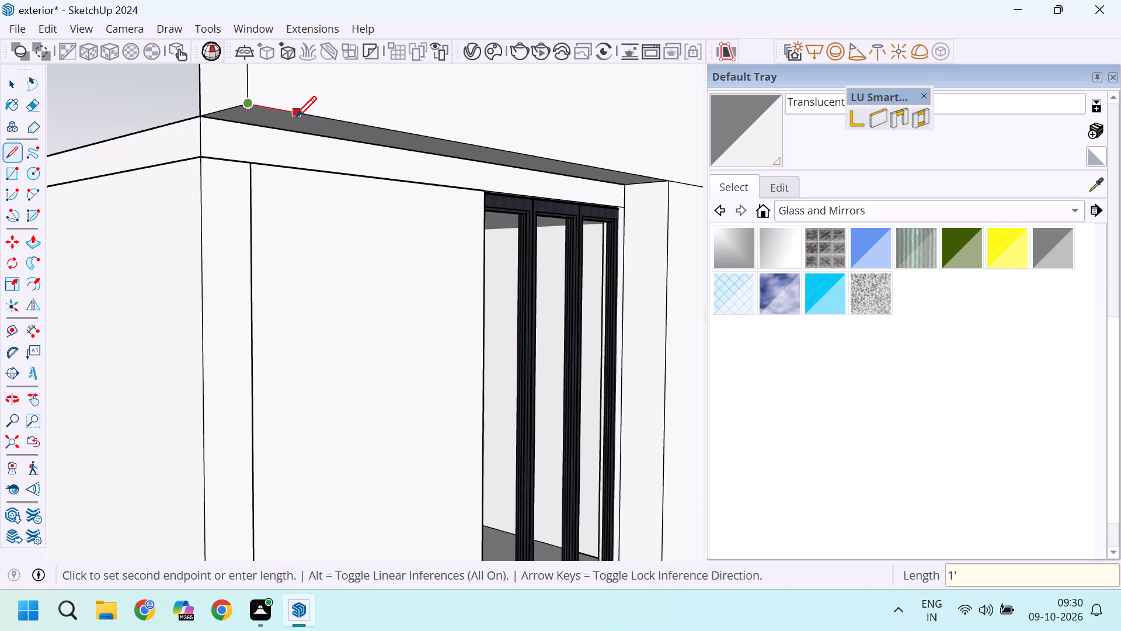
{"action": "key", "text": "Return"}
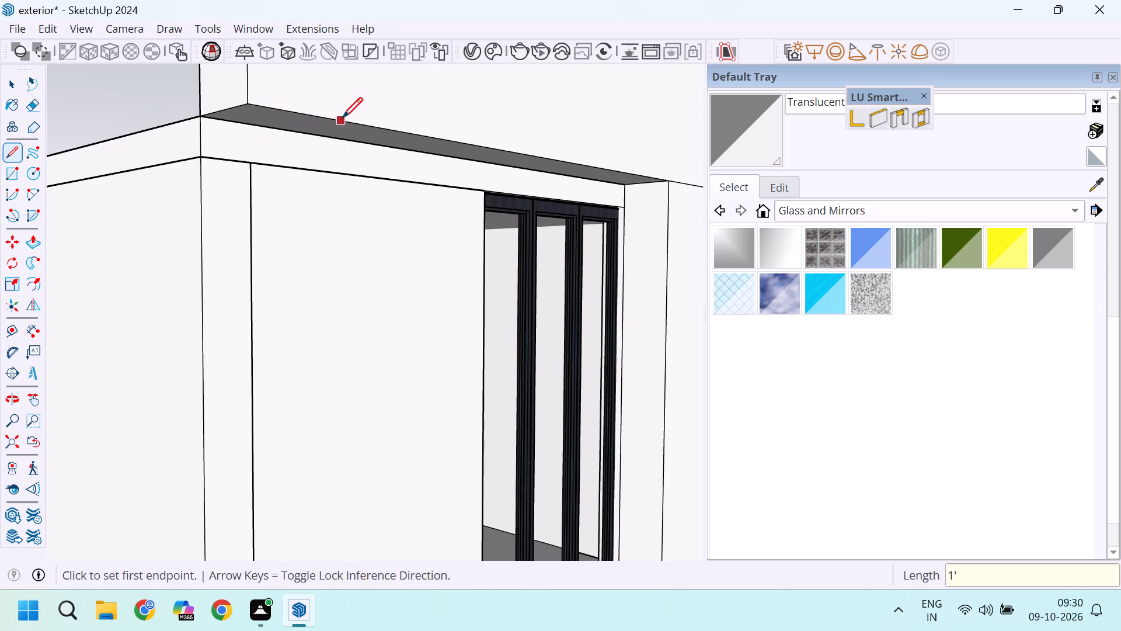
{"action": "left_click", "coordinate": [312, 119]}
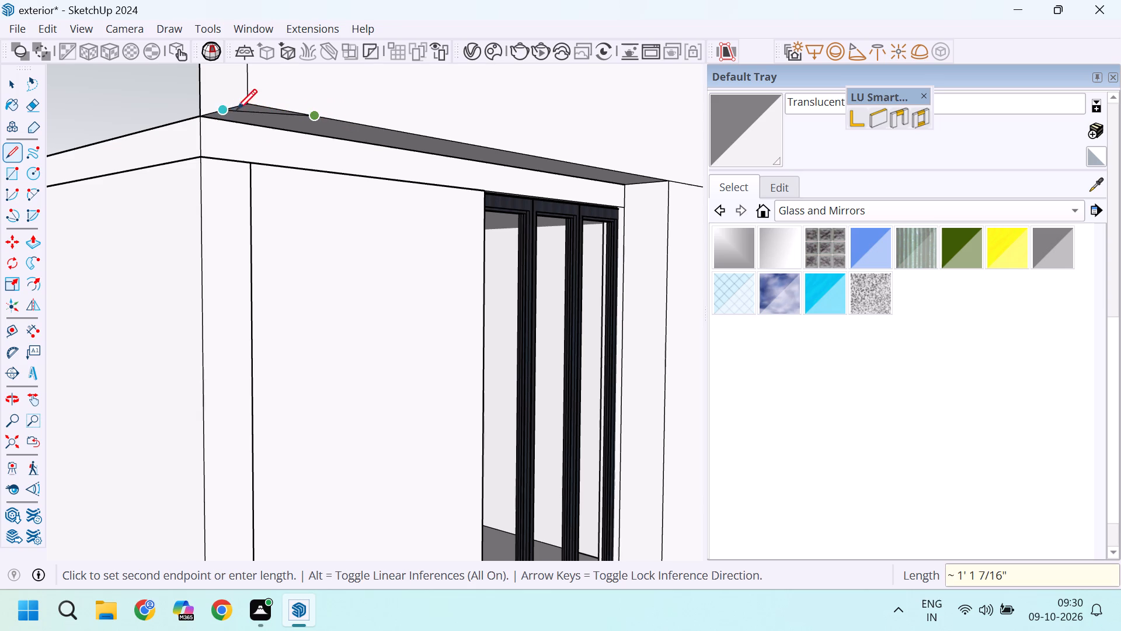
{"action": "scroll", "coordinate": [279, 134], "scroll_direction": "up", "scroll_amount": 3}
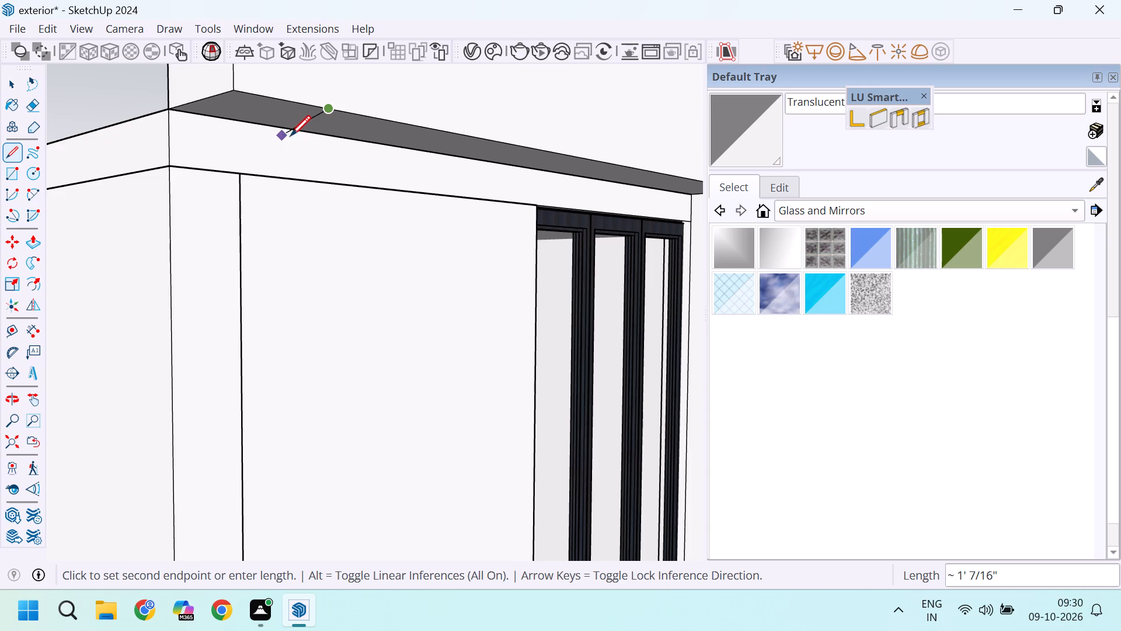
{"action": "scroll", "coordinate": [281, 126], "scroll_direction": "down", "scroll_amount": 1}
{"action": "middle_click_drag", "start_coordinate": [281, 126], "coordinate": [239, 69]}
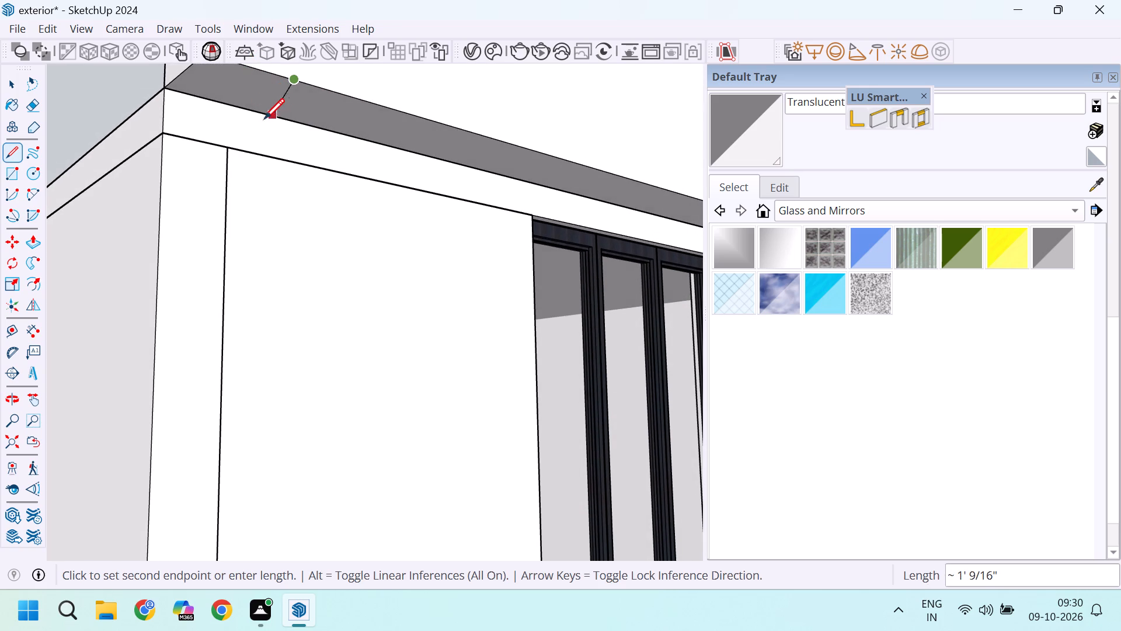
{"action": "left_click", "coordinate": [253, 113]}
{"action": "scroll", "coordinate": [253, 113], "scroll_direction": "down", "scroll_amount": 11}
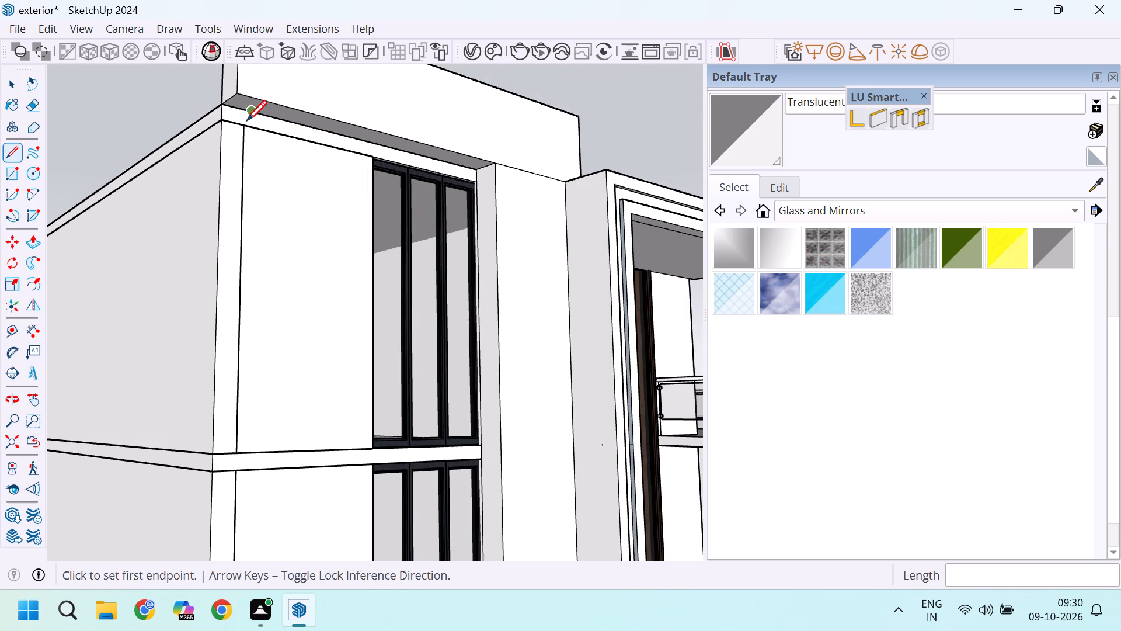
Push/Pull the 1' corner section of the panel's underside down 21' to the top of the base slab.
{"action": "scroll", "coordinate": [246, 120], "scroll_direction": "up", "scroll_amount": 6}
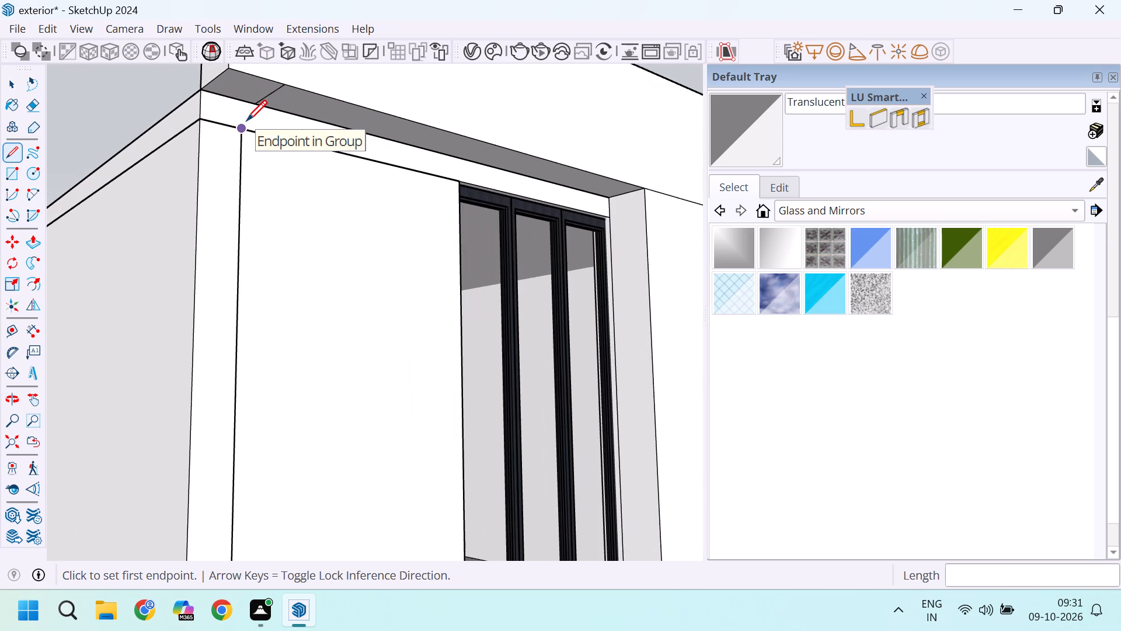
{"action": "key", "text": "p"}
{"action": "left_click", "coordinate": [239, 91]}
{"action": "scroll", "coordinate": [269, 155], "scroll_direction": "down", "scroll_amount": 6}
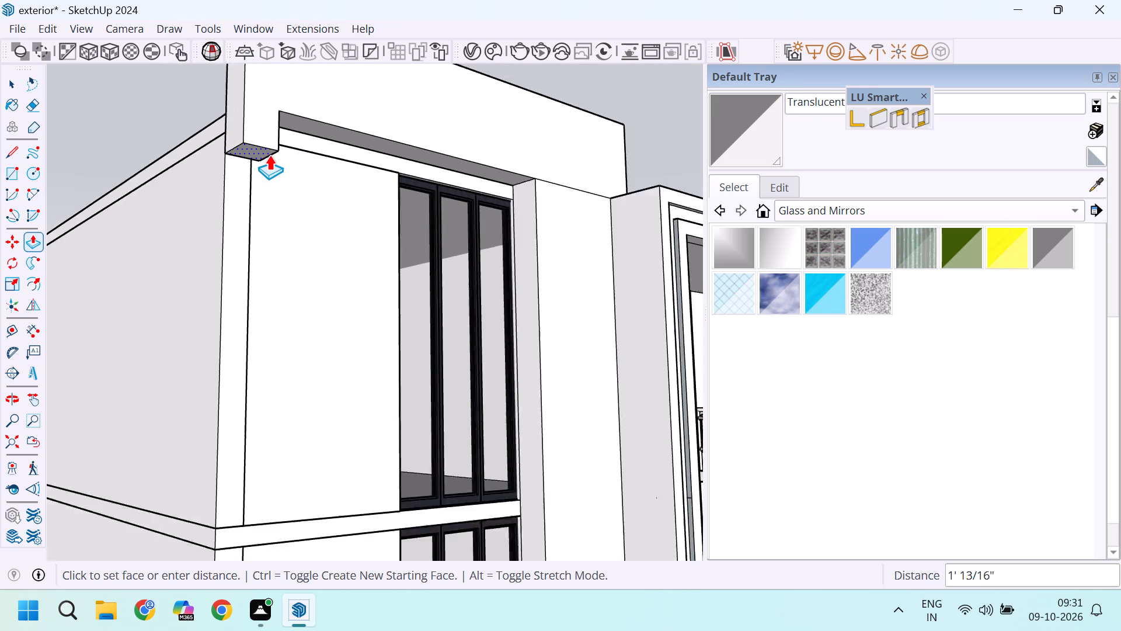
{"action": "scroll", "coordinate": [269, 155], "scroll_direction": "down", "scroll_amount": 12}
{"action": "scroll", "coordinate": [283, 394], "scroll_direction": "up", "scroll_amount": 4}
{"action": "scroll", "coordinate": [264, 438], "scroll_direction": "up", "scroll_amount": 5}
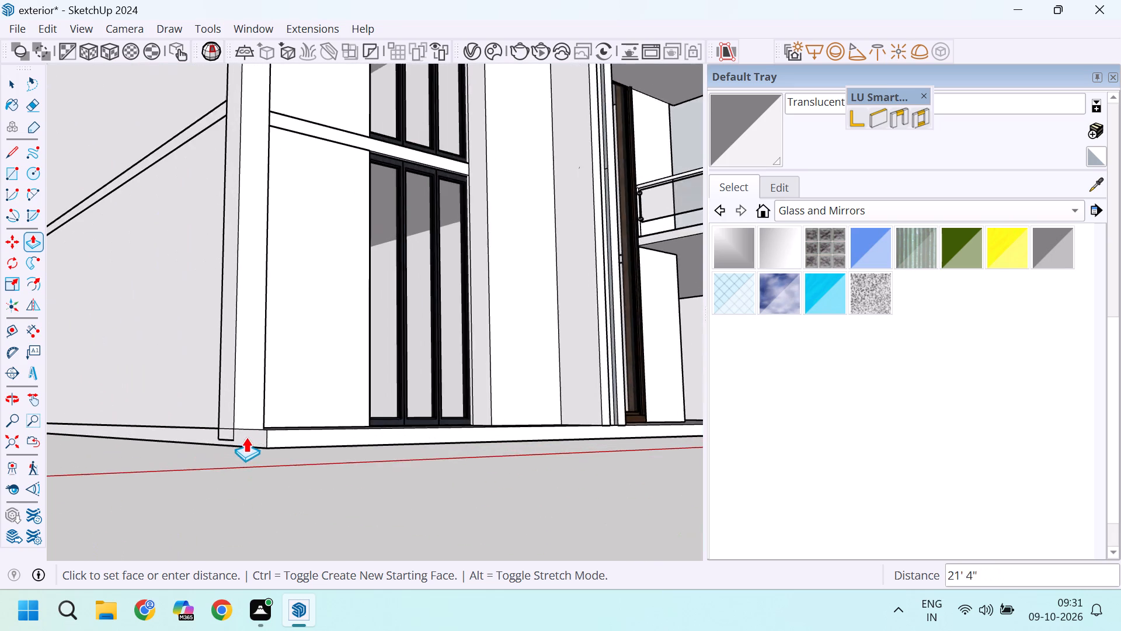
{"action": "scroll", "coordinate": [240, 435], "scroll_direction": "up", "scroll_amount": 3}
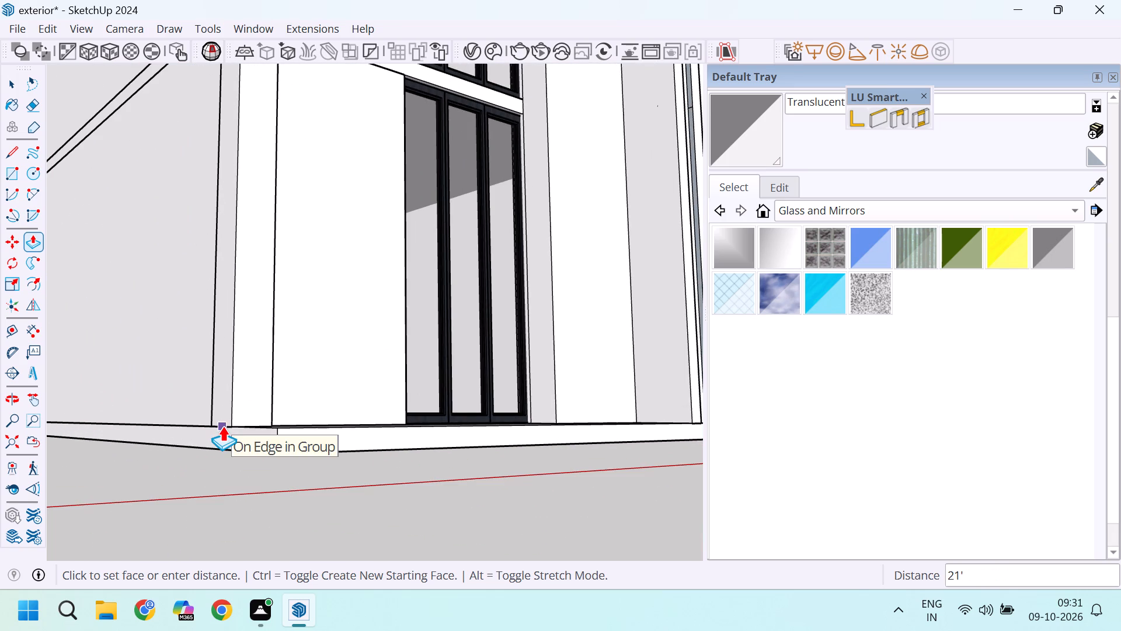
{"action": "left_click", "coordinate": [222, 426]}
Hide the upper-floor window frame in the bay beside the pillar.
{"action": "scroll", "coordinate": [169, 376], "scroll_direction": "down", "scroll_amount": 5}
{"action": "middle_click_drag", "start_coordinate": [314, 365], "coordinate": [205, 439]}
{"action": "middle_click", "coordinate": [201, 440]}
{"action": "scroll", "coordinate": [170, 453], "scroll_direction": "down", "scroll_amount": 6}
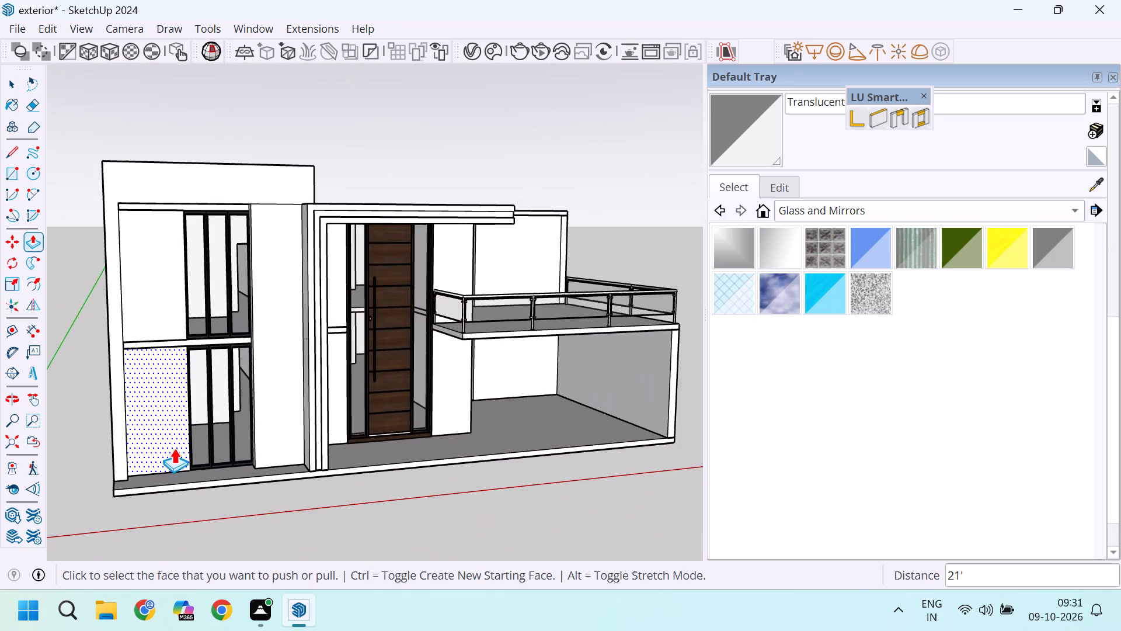
{"action": "scroll", "coordinate": [206, 417], "scroll_direction": "down", "scroll_amount": 2}
{"action": "scroll", "coordinate": [257, 306], "scroll_direction": "up", "scroll_amount": 3}
{"action": "scroll", "coordinate": [191, 190], "scroll_direction": "up", "scroll_amount": 3}
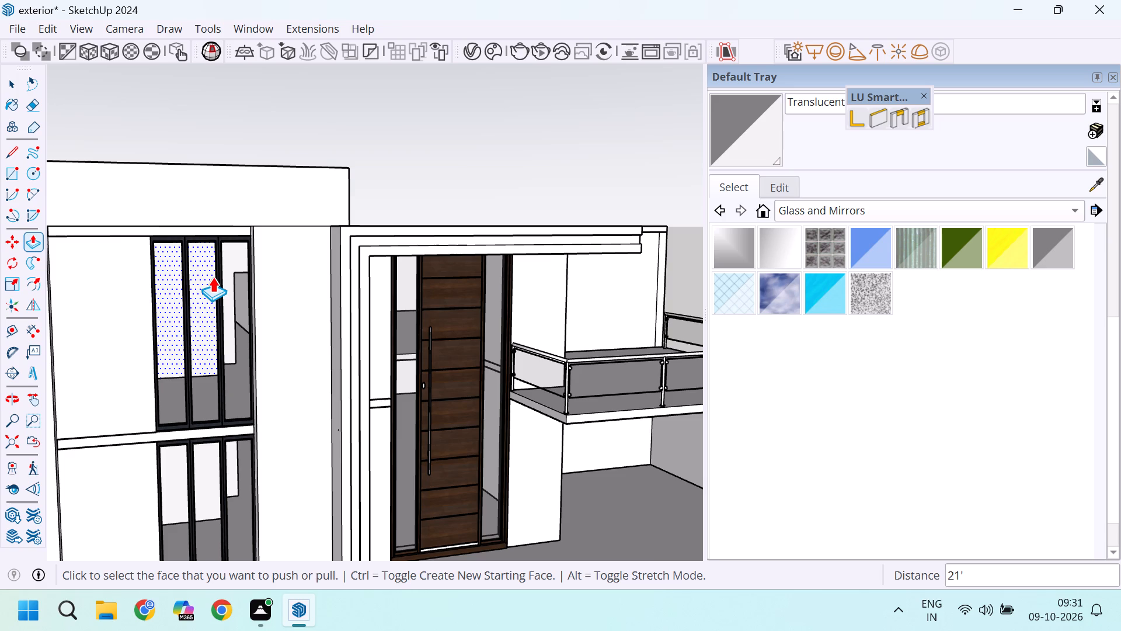
{"action": "scroll", "coordinate": [228, 293], "scroll_direction": "down", "scroll_amount": 4}
{"action": "scroll", "coordinate": [240, 249], "scroll_direction": "up", "scroll_amount": 4}
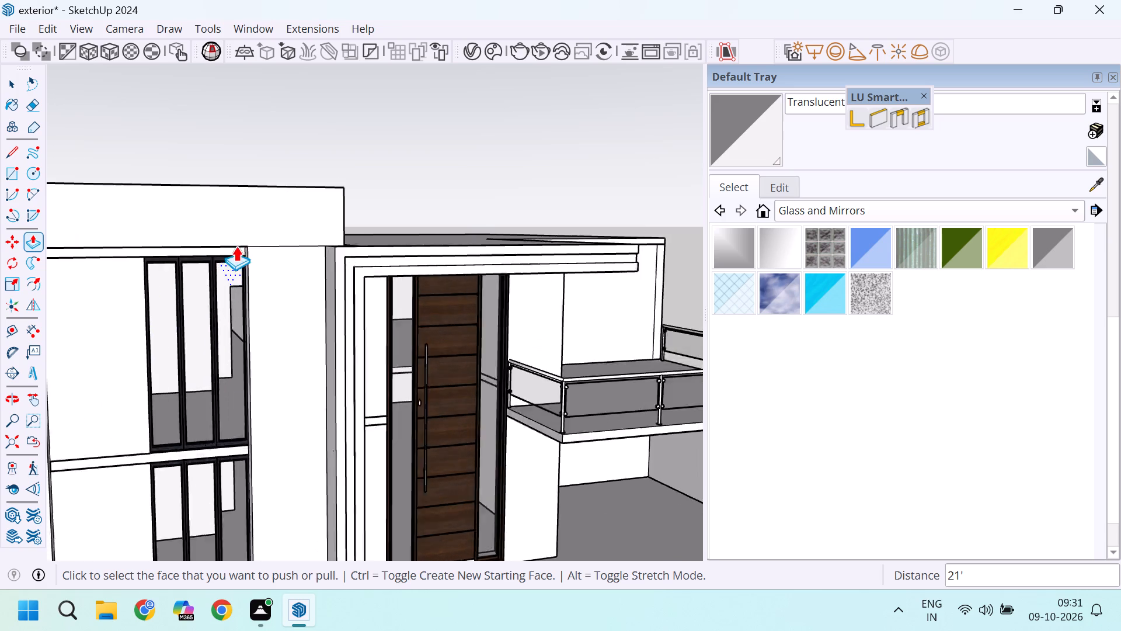
{"action": "scroll", "coordinate": [236, 246], "scroll_direction": "up", "scroll_amount": 6}
{"action": "key", "text": "space"}
{"action": "scroll", "coordinate": [242, 270], "scroll_direction": "down", "scroll_amount": 5}
{"action": "left_click", "coordinate": [213, 314]}
{"action": "scroll", "coordinate": [213, 314], "scroll_direction": "down", "scroll_amount": 3}
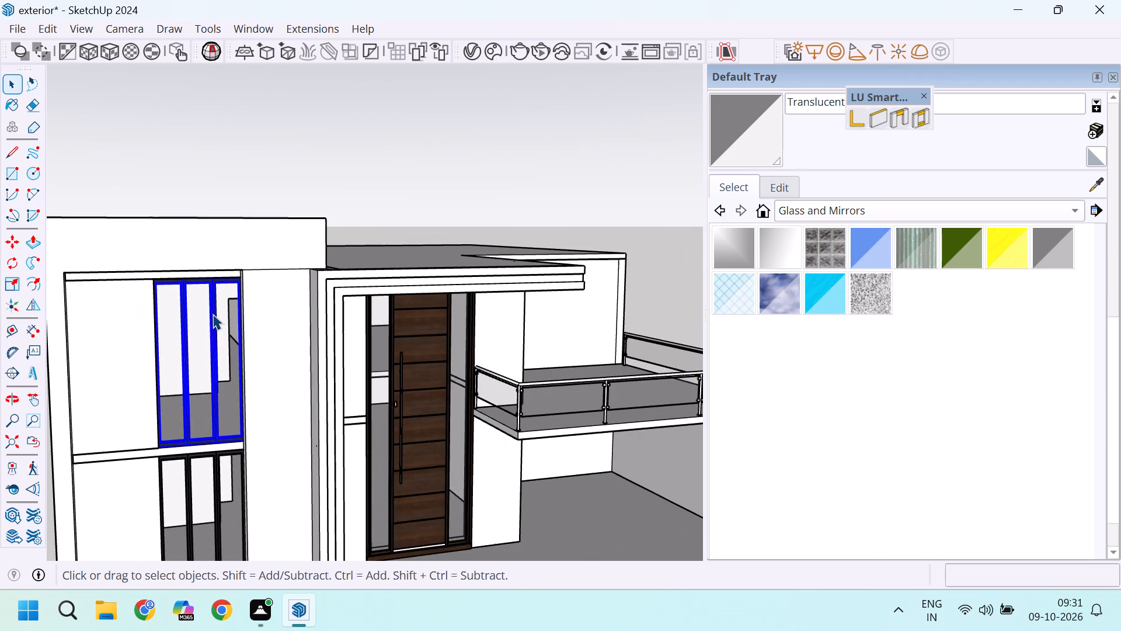
{"action": "scroll", "coordinate": [213, 314], "scroll_direction": "up", "scroll_amount": 2}
{"action": "right_click", "coordinate": [213, 314]}
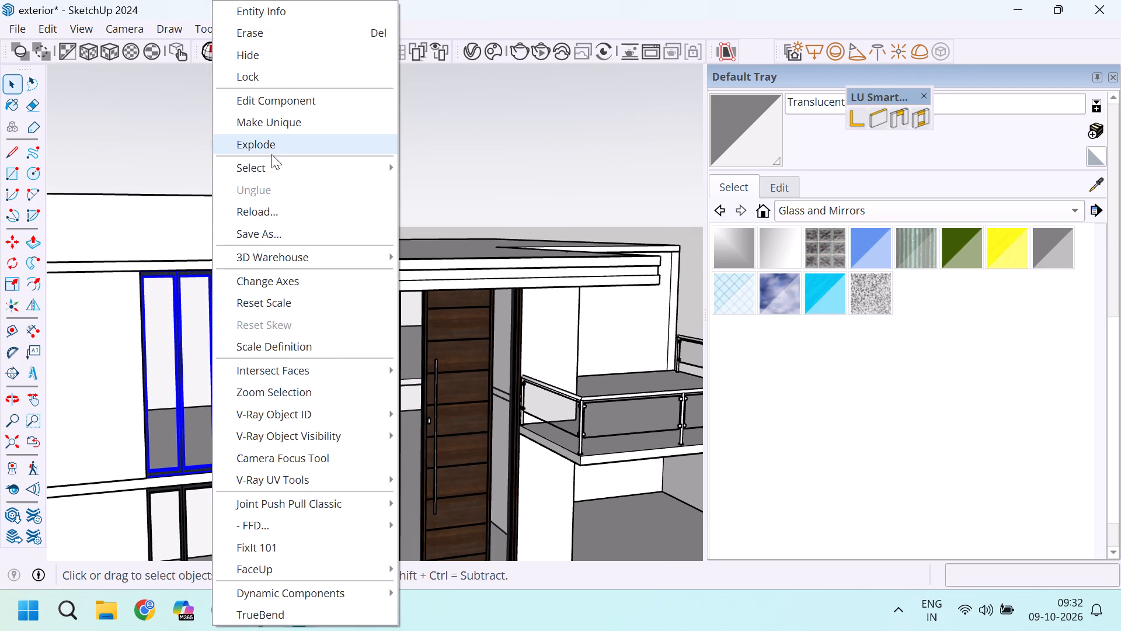
{"action": "left_click", "coordinate": [255, 54]}
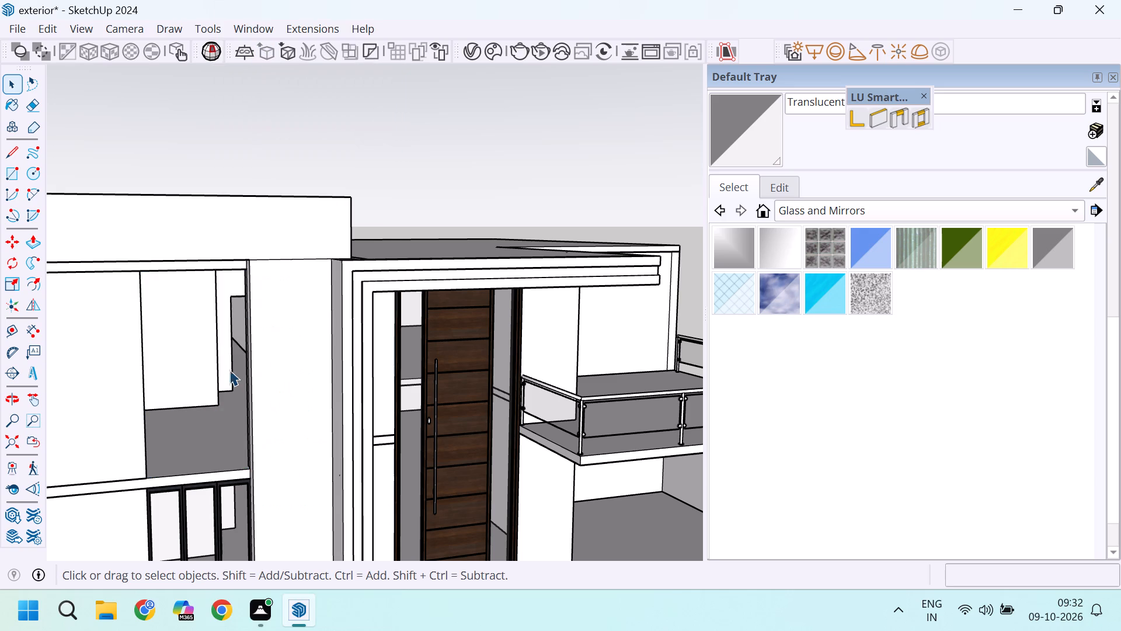
Hide the ground-floor window frame in the same bay.
{"action": "scroll", "coordinate": [229, 375], "scroll_direction": "down", "scroll_amount": 4}
{"action": "scroll", "coordinate": [224, 479], "scroll_direction": "up", "scroll_amount": 3}
{"action": "left_click", "coordinate": [222, 482]}
{"action": "right_click", "coordinate": [222, 482]}
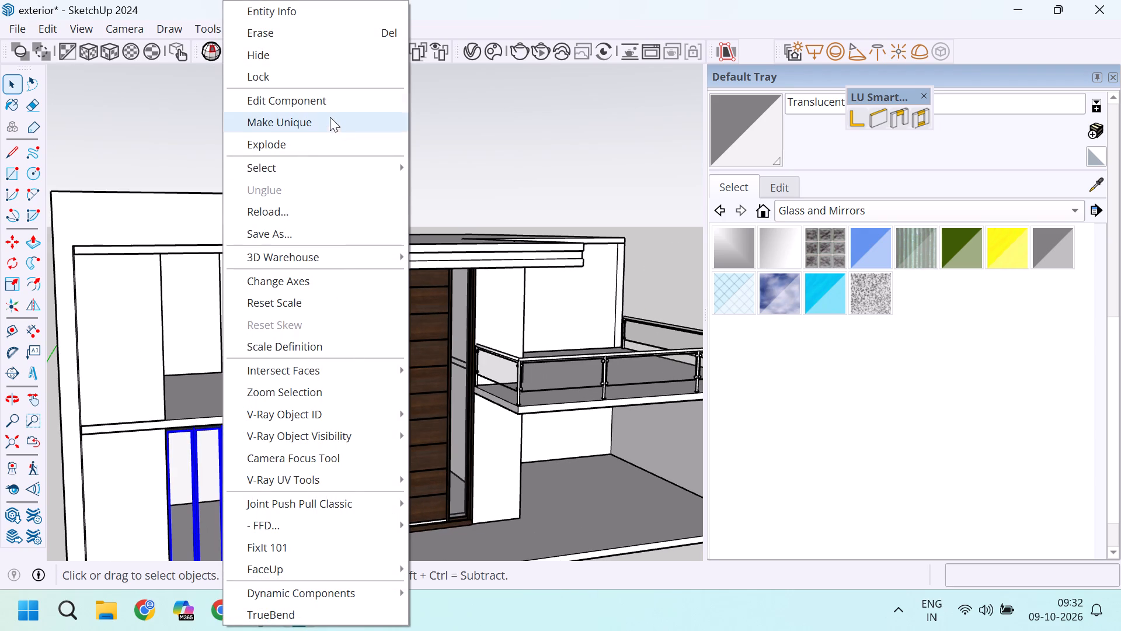
{"action": "left_click", "coordinate": [291, 53]}
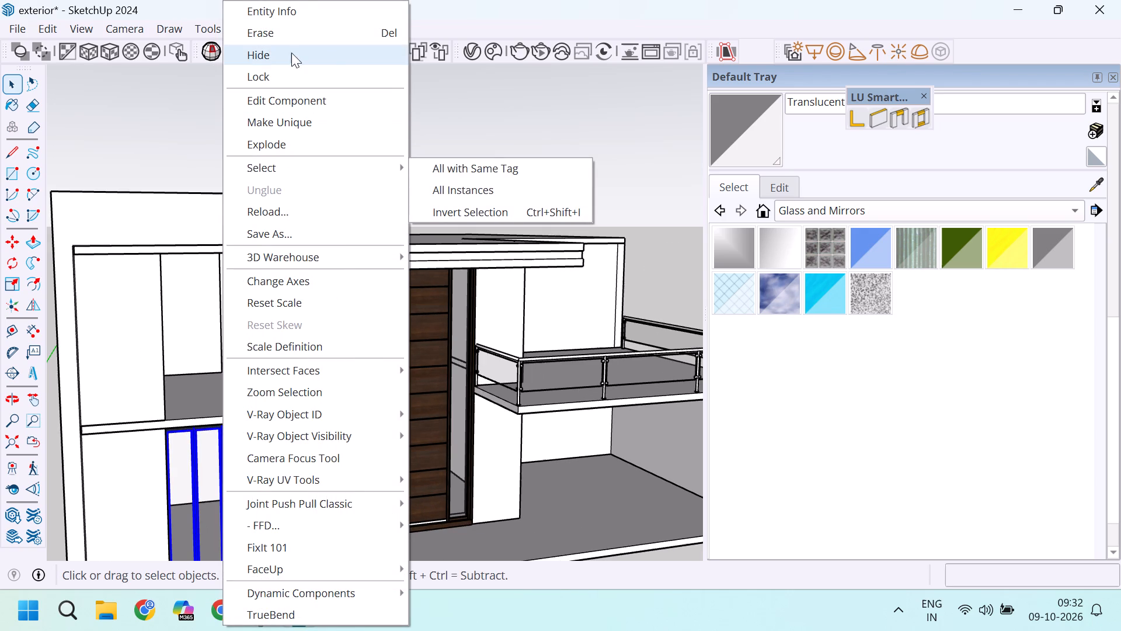
Examine the top corner of the emptied window opening, where the roof slab edge meets the pillar.
{"action": "middle_click_drag", "start_coordinate": [224, 321], "coordinate": [239, 254]}
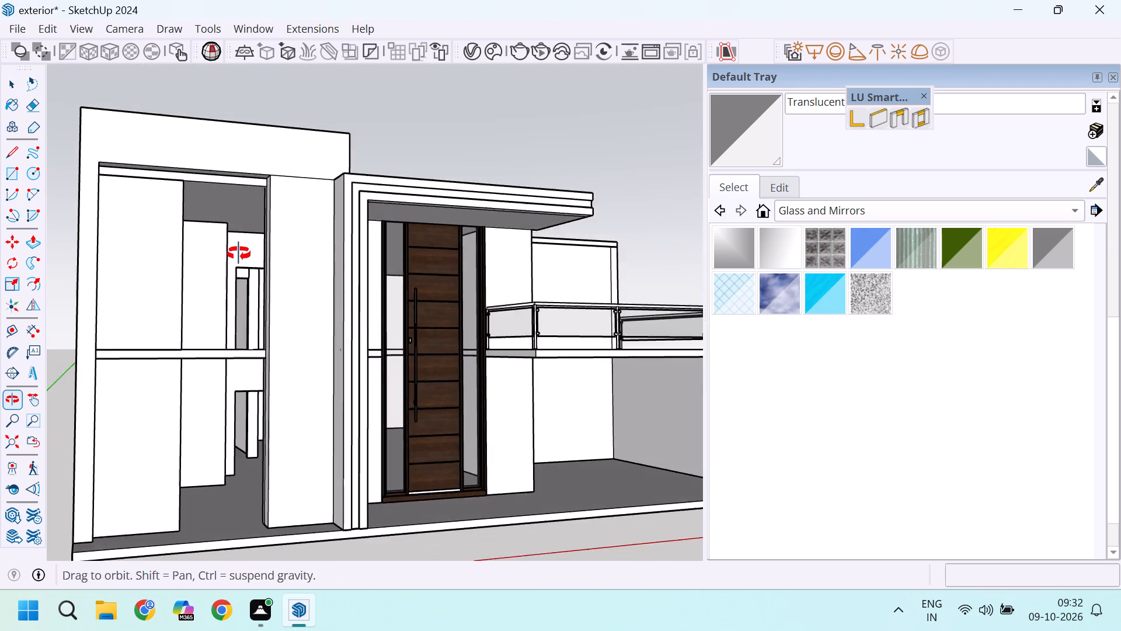
{"action": "middle_click_drag", "start_coordinate": [239, 254], "coordinate": [240, 250]}
{"action": "scroll", "coordinate": [260, 172], "scroll_direction": "up", "scroll_amount": 15}
{"action": "middle_click_drag", "start_coordinate": [272, 181], "coordinate": [304, 186]}
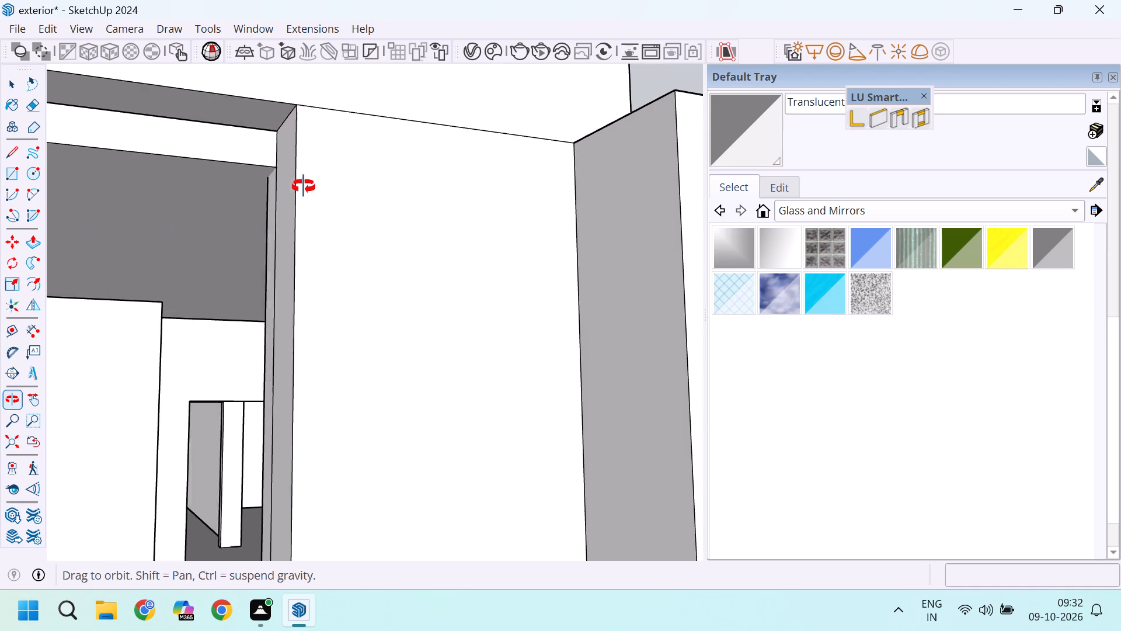
{"action": "middle_click_drag", "start_coordinate": [304, 186], "coordinate": [333, 192]}
{"action": "scroll", "coordinate": [315, 185], "scroll_direction": "up", "scroll_amount": 7}
{"action": "scroll", "coordinate": [313, 171], "scroll_direction": "down", "scroll_amount": 4}
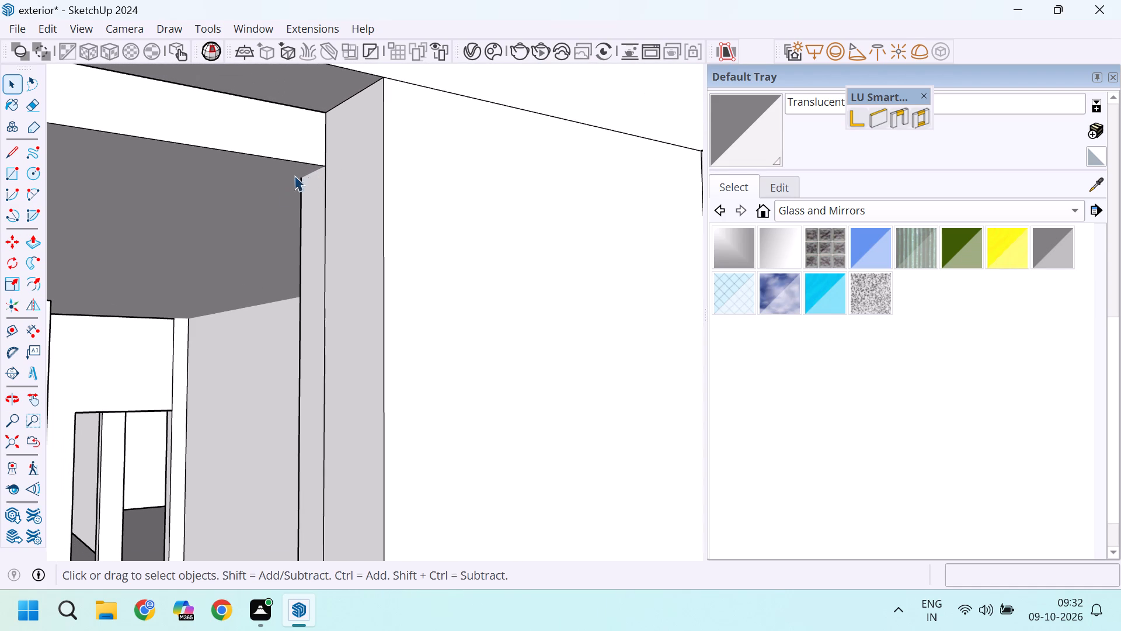
{"action": "scroll", "coordinate": [305, 171], "scroll_direction": "up", "scroll_amount": 2}
{"action": "key", "text": "p"}
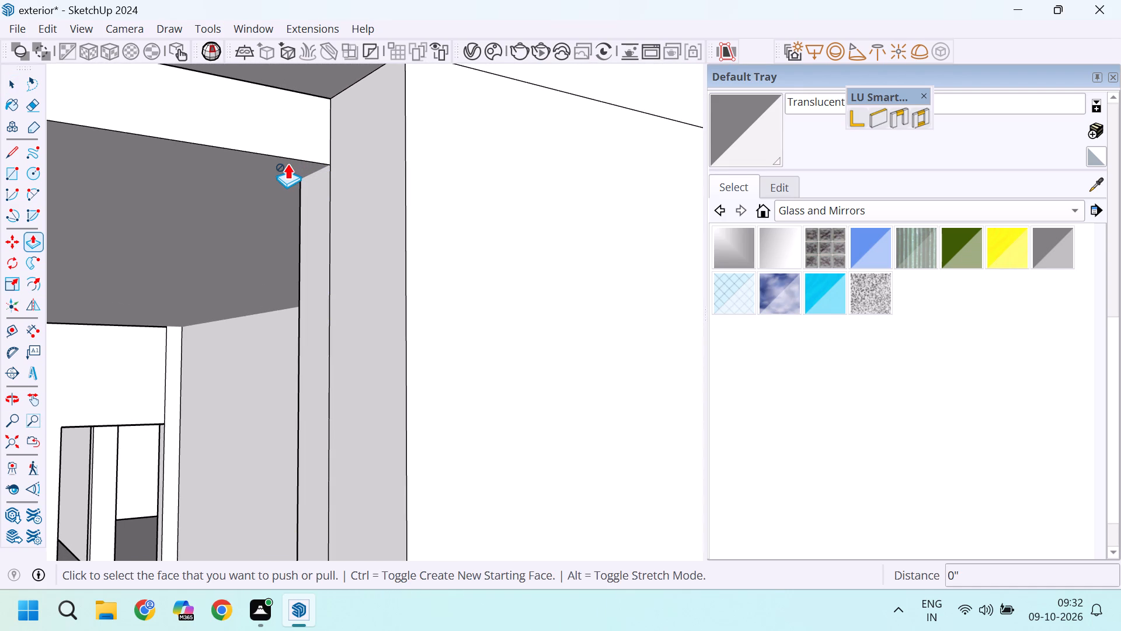
{"action": "key", "text": "space"}
{"action": "left_click", "coordinate": [295, 151]}
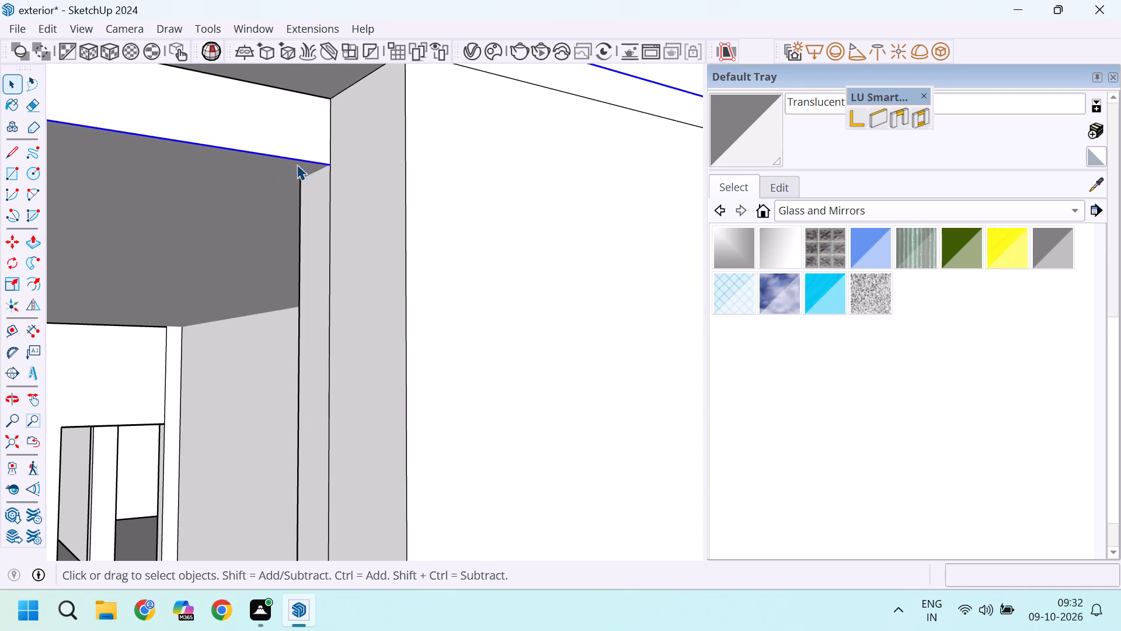
Inspect the narrow vertical face between the window opening and the pillar, and how it meets the roof slab edge.
{"action": "middle_click_drag", "start_coordinate": [297, 164], "coordinate": [436, 112]}
{"action": "scroll", "coordinate": [416, 153], "scroll_direction": "down", "scroll_amount": 4}
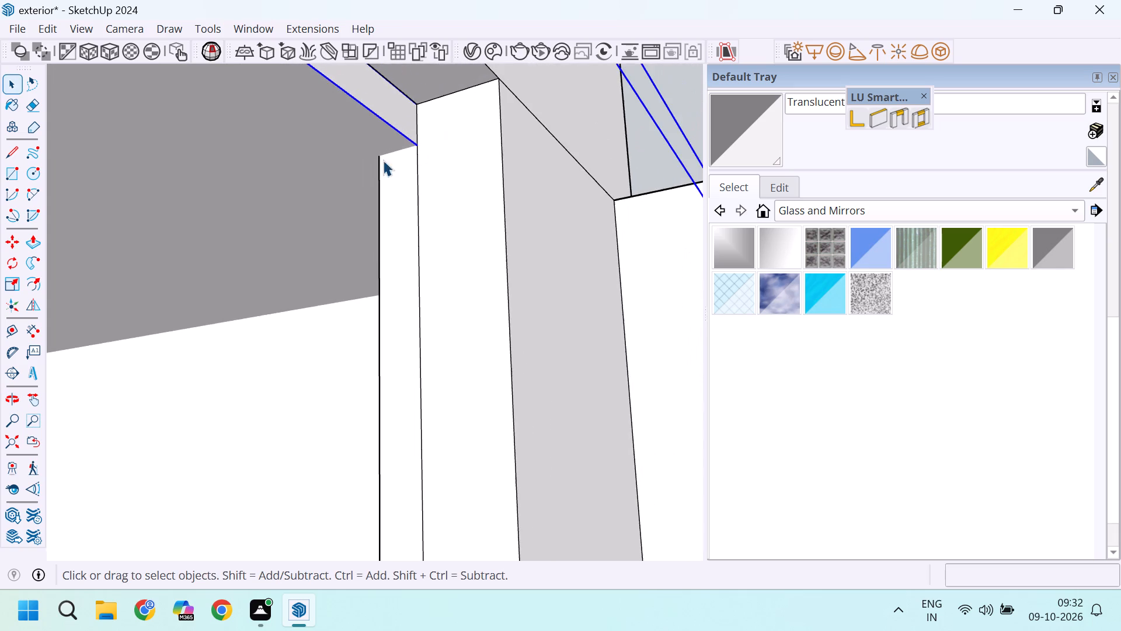
{"action": "middle_click_drag", "start_coordinate": [377, 160], "coordinate": [418, 145]}
{"action": "scroll", "coordinate": [453, 160], "scroll_direction": "down", "scroll_amount": 5}
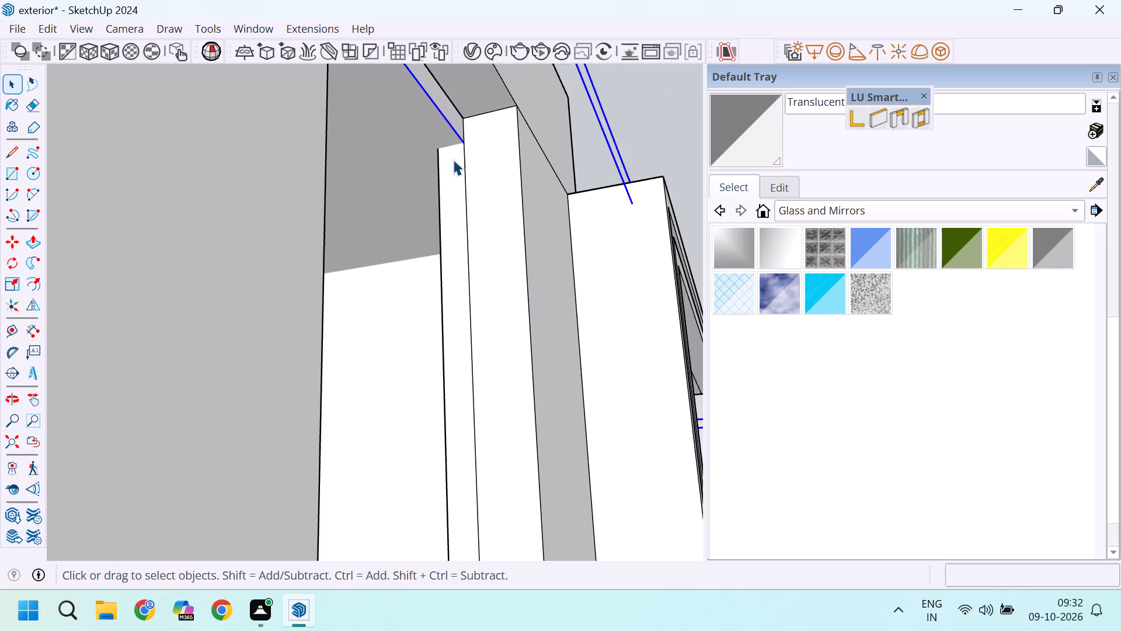
{"action": "scroll", "coordinate": [453, 160], "scroll_direction": "down", "scroll_amount": 3}
{"action": "middle_click_drag", "start_coordinate": [445, 158], "coordinate": [445, 182]}
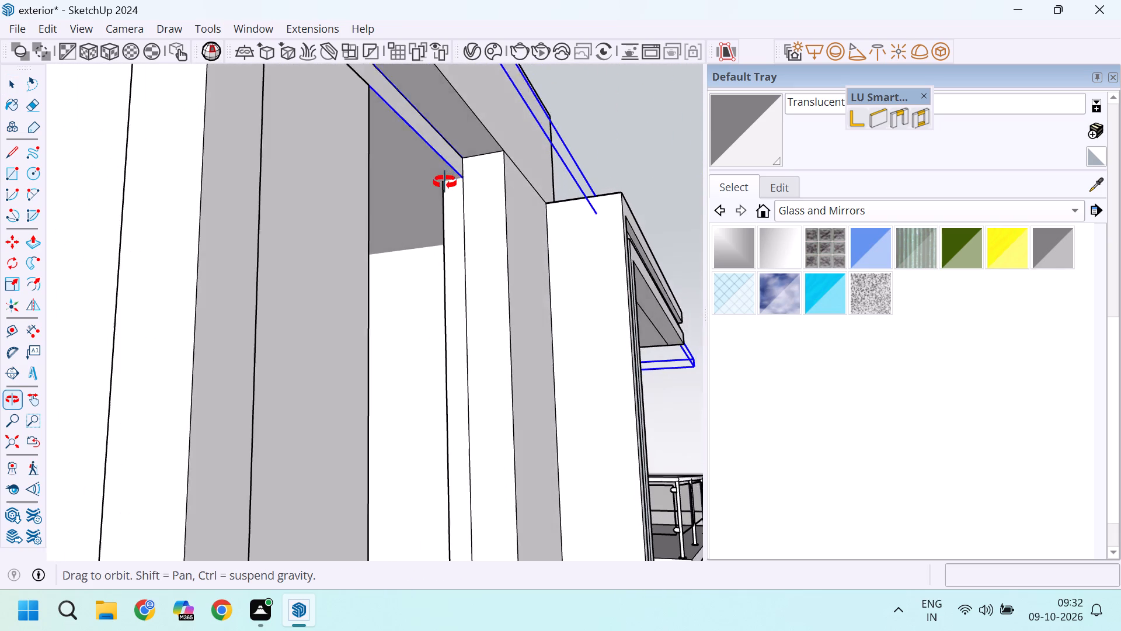
{"action": "middle_click_drag", "start_coordinate": [445, 182], "coordinate": [421, 196]}
{"action": "scroll", "coordinate": [421, 196], "scroll_direction": "up", "scroll_amount": 7}
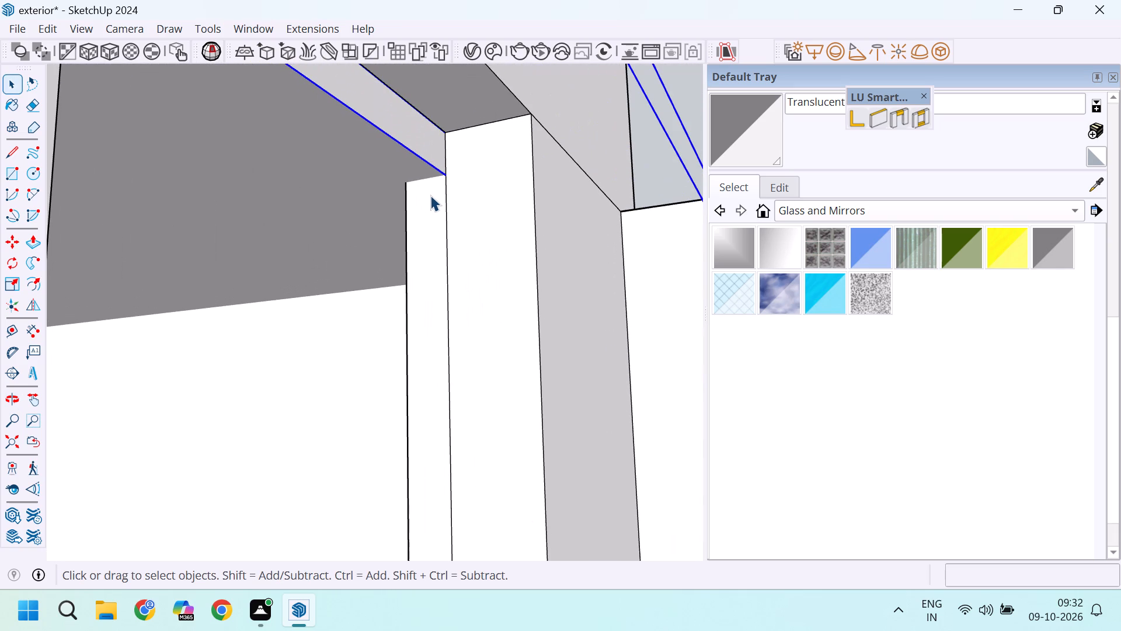
{"action": "left_click", "coordinate": [423, 185]}
{"action": "left_click", "coordinate": [431, 177]}
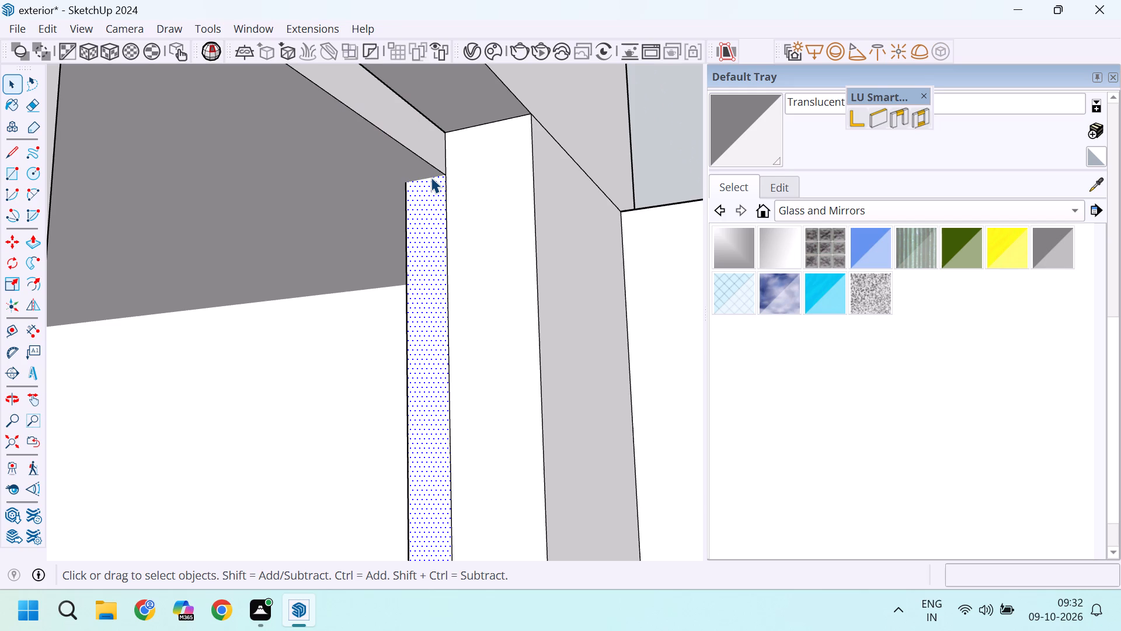
{"action": "left_click", "coordinate": [431, 177]}
{"action": "scroll", "coordinate": [386, 196], "scroll_direction": "down", "scroll_amount": 3}
{"action": "left_click", "coordinate": [331, 274]}
{"action": "scroll", "coordinate": [419, 214], "scroll_direction": "down", "scroll_amount": 5}
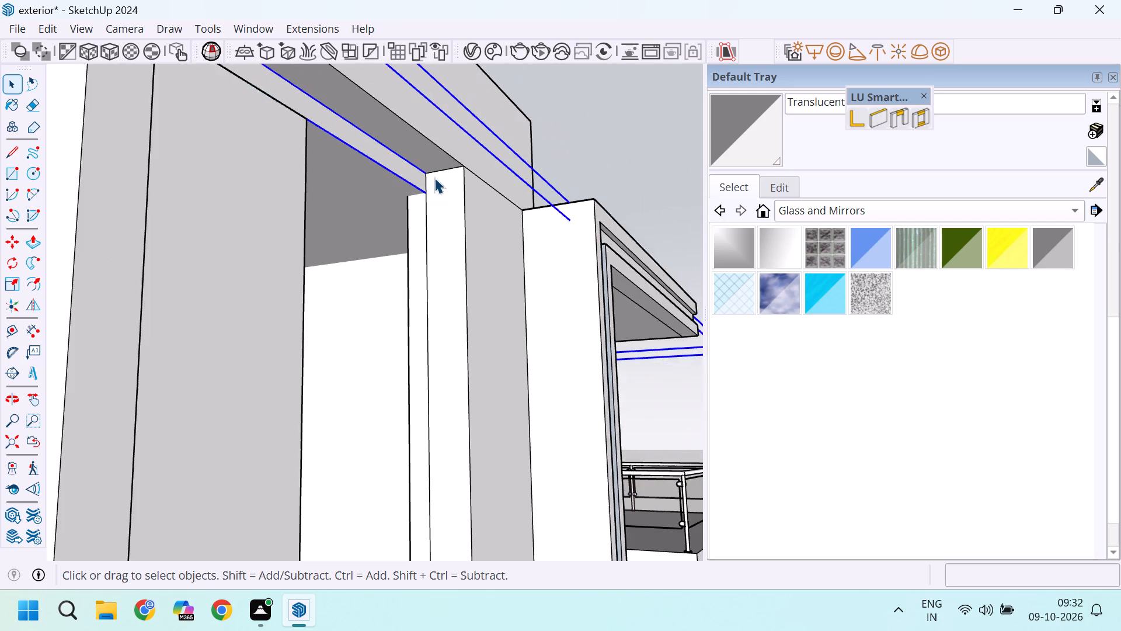
Copy the top edge of the upper-floor window opening's side wall face, opposite the pillar, 3' straight down that face.
{"action": "middle_click_drag", "start_coordinate": [429, 179], "coordinate": [278, 306]}
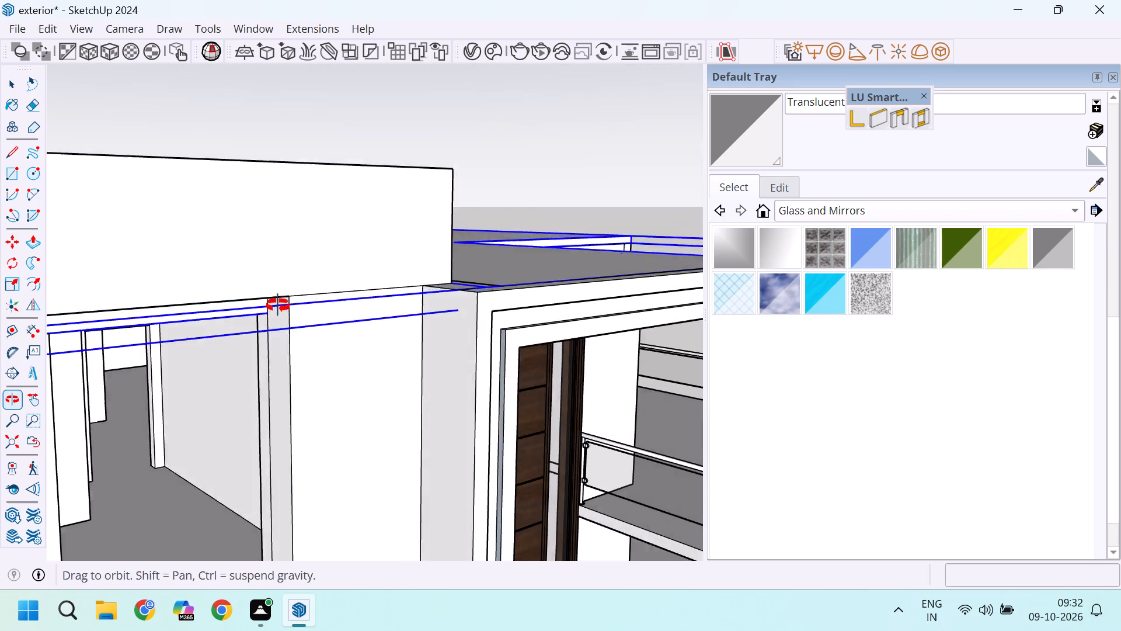
{"action": "middle_click_drag", "start_coordinate": [278, 306], "coordinate": [352, 213]}
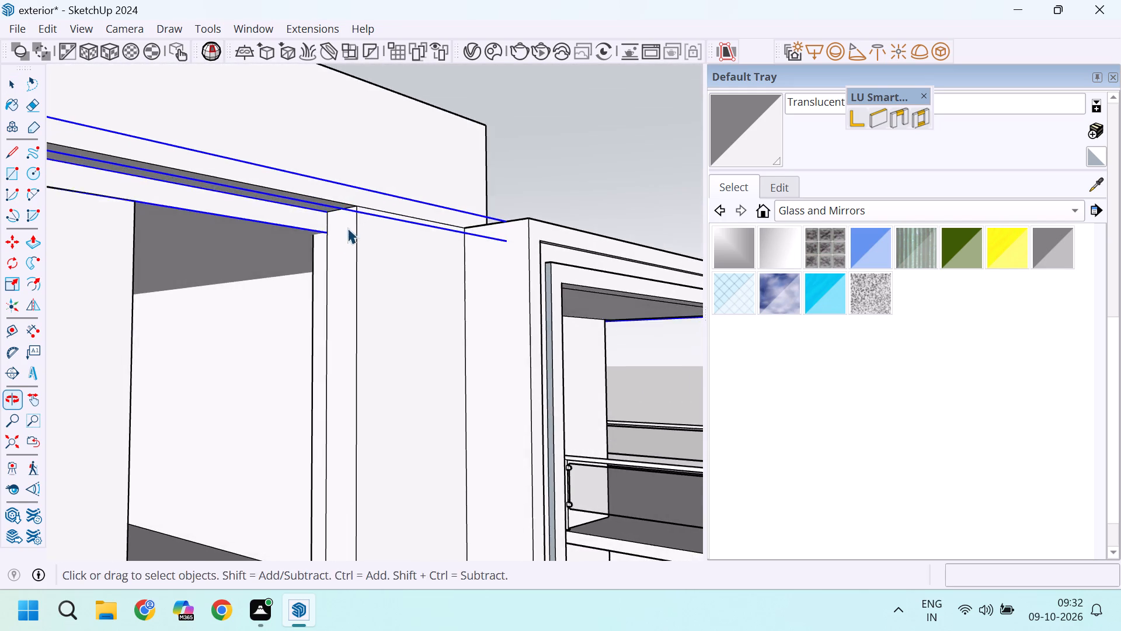
{"action": "middle_click_drag", "start_coordinate": [333, 247], "coordinate": [196, 243]}
{"action": "scroll", "coordinate": [495, 238], "scroll_direction": "down", "scroll_amount": 8}
{"action": "middle_click_drag", "start_coordinate": [462, 245], "coordinate": [325, 271]}
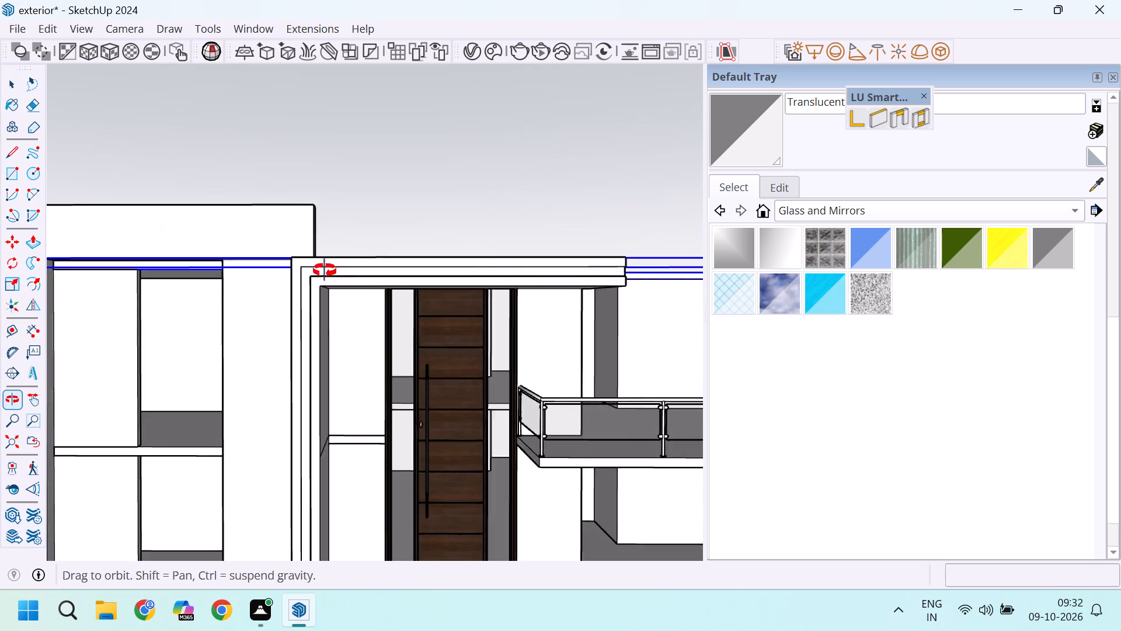
{"action": "middle_click_drag", "start_coordinate": [325, 271], "coordinate": [255, 258]}
{"action": "scroll", "coordinate": [138, 267], "scroll_direction": "up", "scroll_amount": 18}
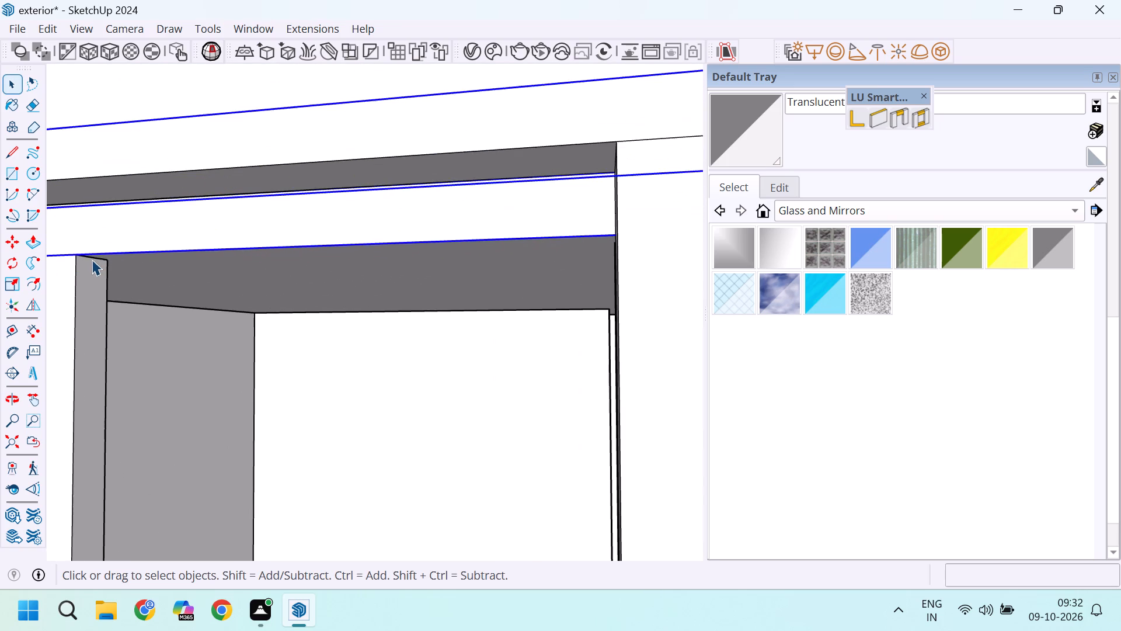
{"action": "left_click", "coordinate": [92, 259]}
{"action": "scroll", "coordinate": [92, 259], "scroll_direction": "up", "scroll_amount": 4}
{"action": "scroll", "coordinate": [92, 259], "scroll_direction": "down", "scroll_amount": 4}
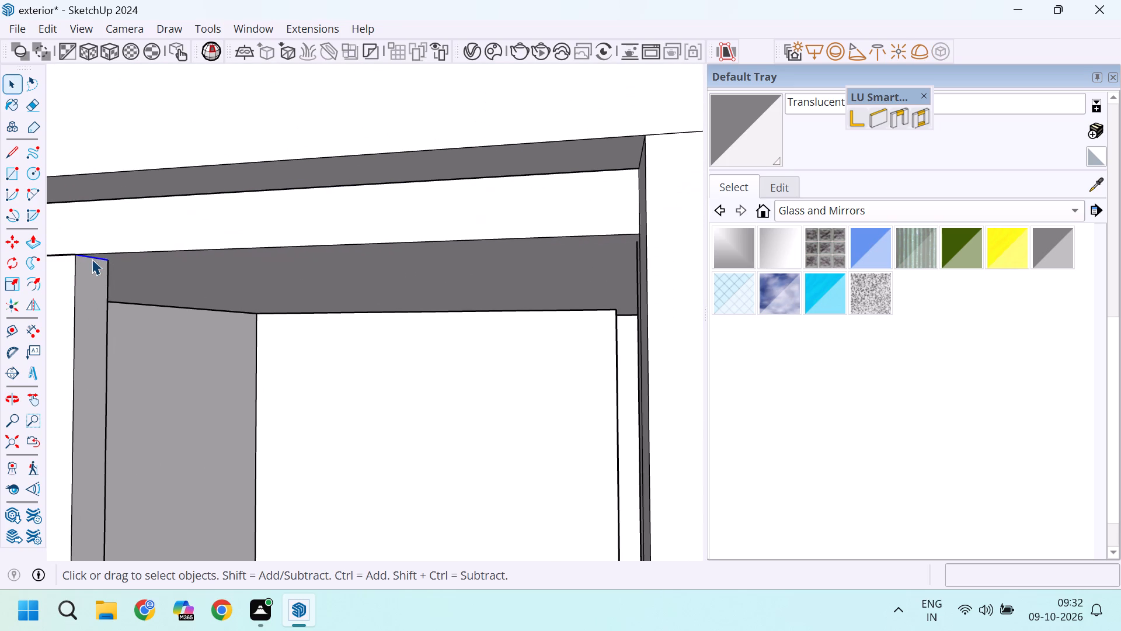
{"action": "key", "text": "m"}
{"action": "scroll", "coordinate": [92, 259], "scroll_direction": "up", "scroll_amount": 8}
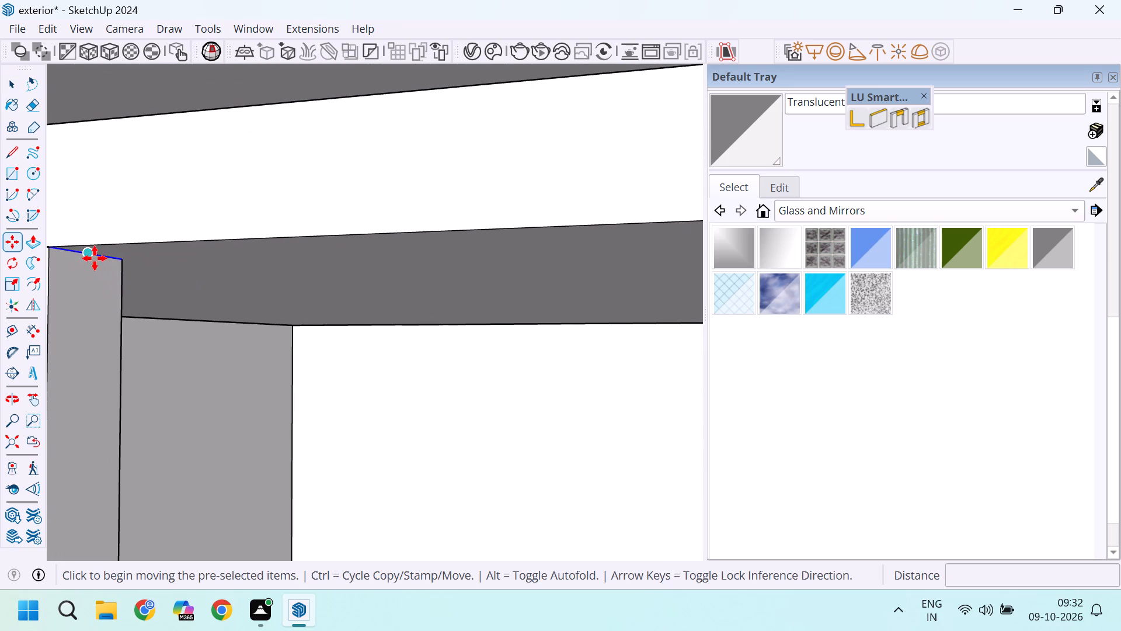
{"action": "left_click", "coordinate": [93, 258]}
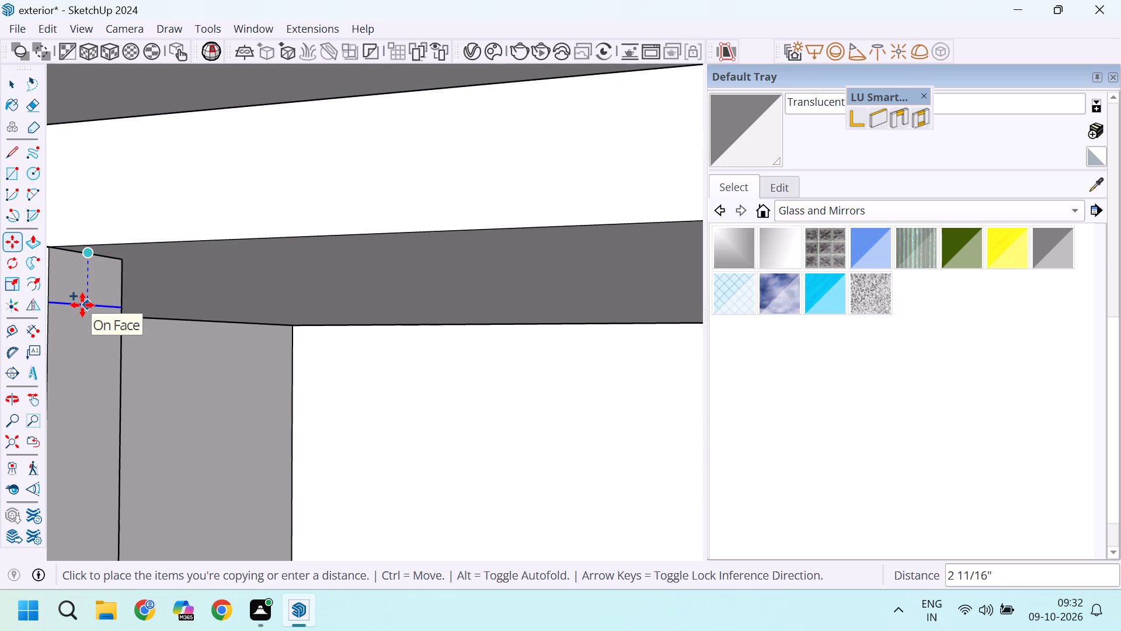
{"action": "type", "text": "3'"}
{"action": "key", "text": "Return"}
{"action": "key", "text": "space"}
Push/Pull the 3' high strip above the upper-floor opening across to the pillar, 5' 3/4", to form a lintel wall.
{"action": "scroll", "coordinate": [82, 305], "scroll_direction": "down", "scroll_amount": 4}
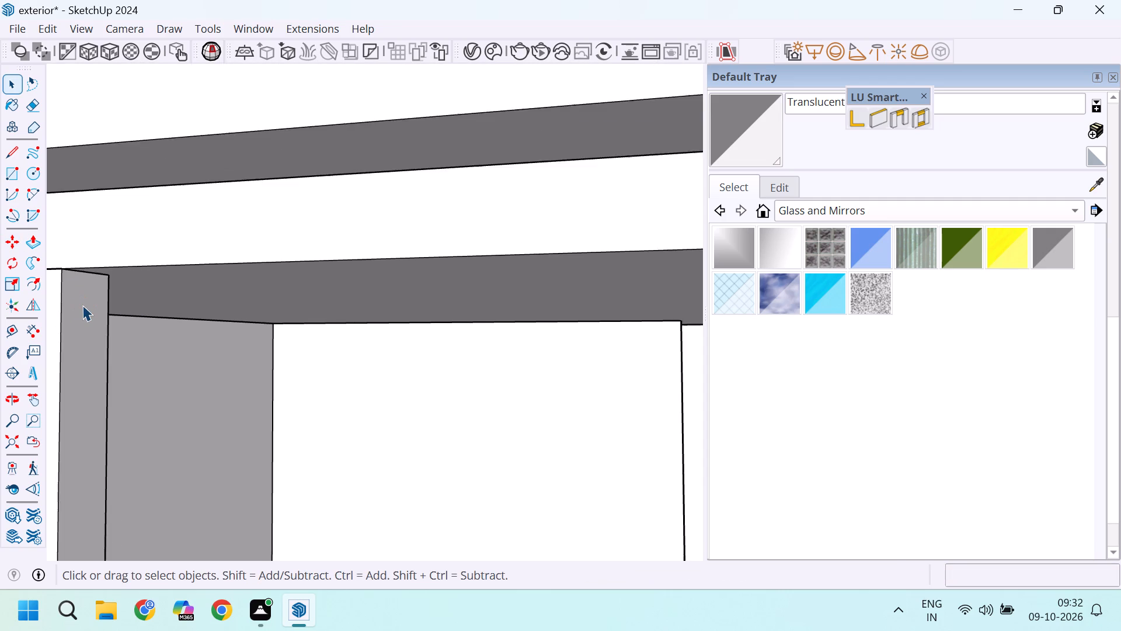
{"action": "scroll", "coordinate": [82, 305], "scroll_direction": "down", "scroll_amount": 13}
{"action": "key", "text": "p"}
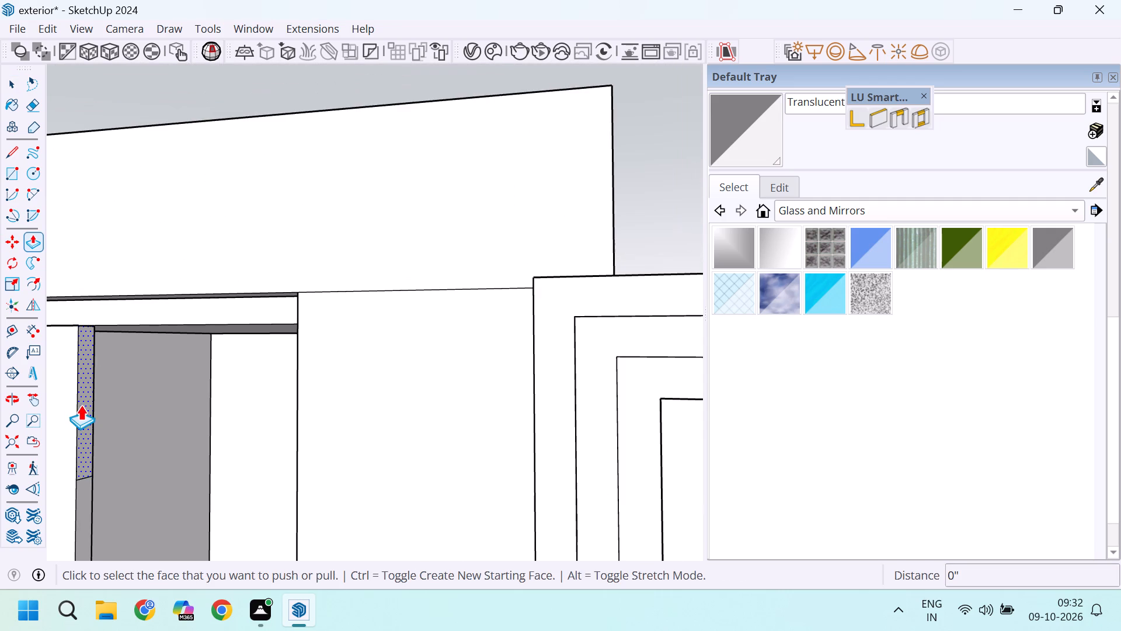
{"action": "left_click", "coordinate": [82, 402]}
{"action": "middle_click_drag", "start_coordinate": [205, 417], "coordinate": [359, 412]}
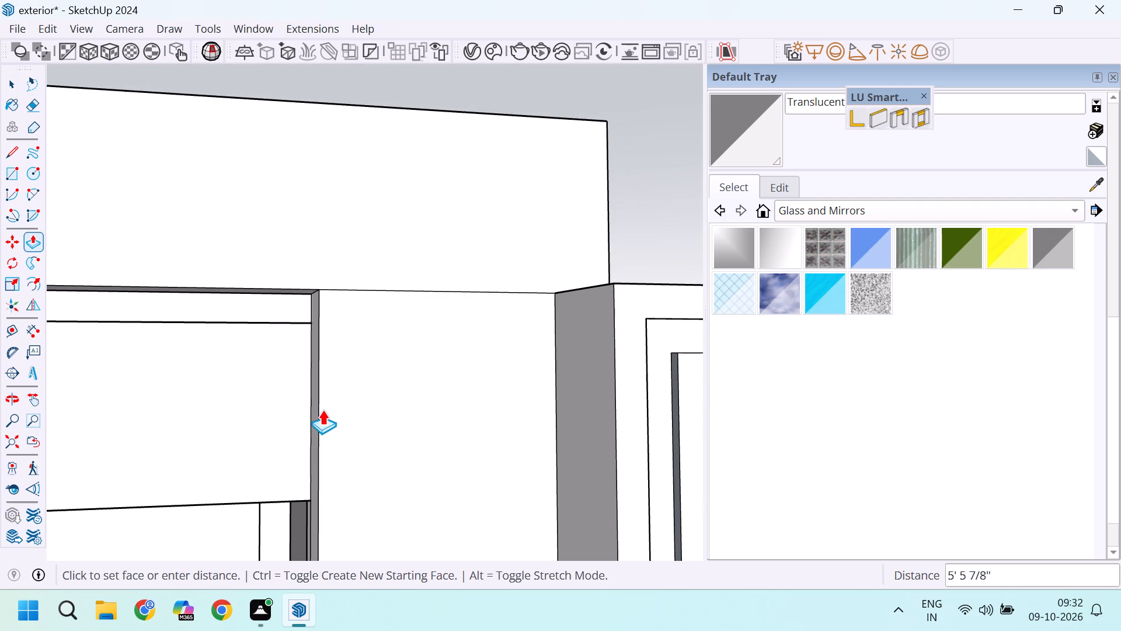
{"action": "left_click", "coordinate": [314, 405]}
{"action": "scroll", "coordinate": [344, 360], "scroll_direction": "down", "scroll_amount": 11}
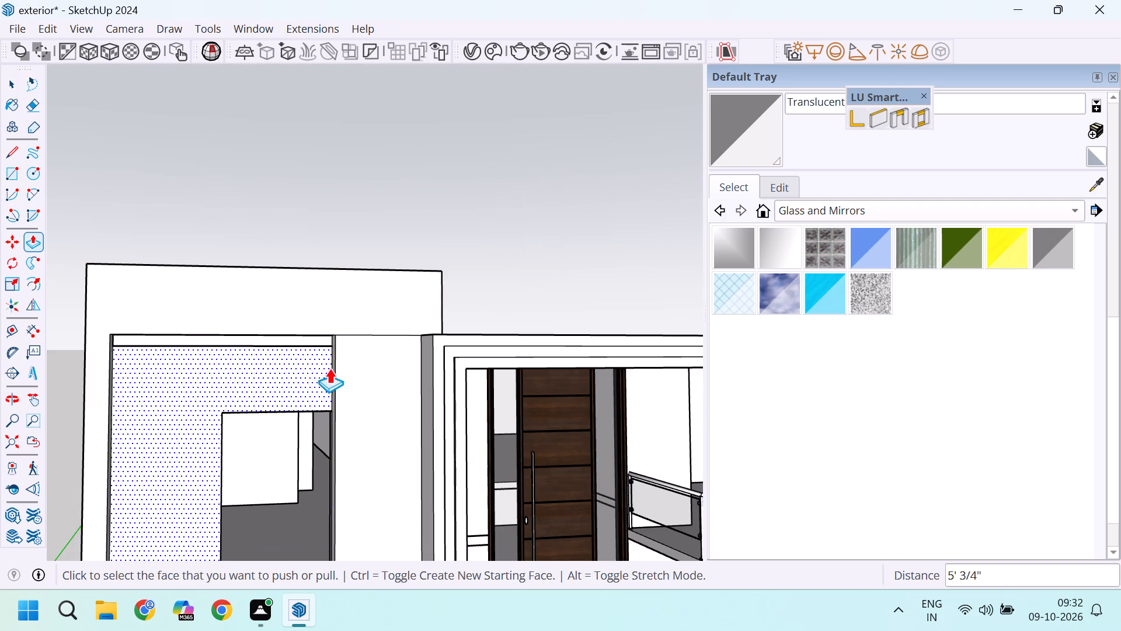
{"action": "scroll", "coordinate": [277, 363], "scroll_direction": "down", "scroll_amount": 9}
{"action": "scroll", "coordinate": [243, 474], "scroll_direction": "up", "scroll_amount": 4}
Copy the top edge of the ground-floor opening's side wall face, just under the floor slab, 3' straight down.
{"action": "middle_click_drag", "start_coordinate": [291, 464], "coordinate": [205, 450]}
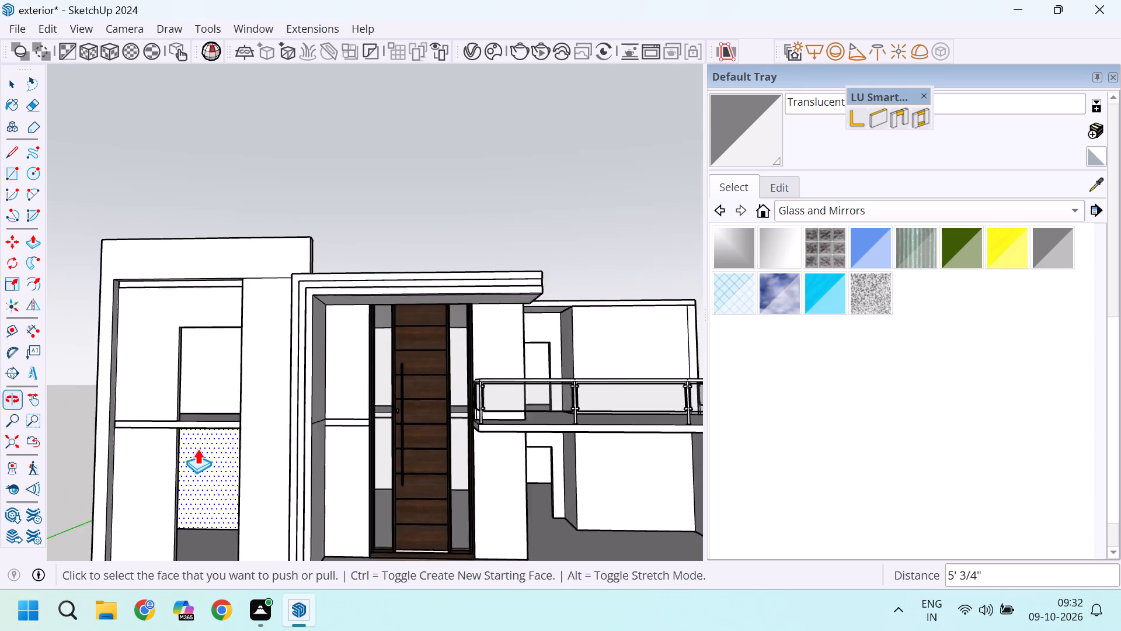
{"action": "scroll", "coordinate": [193, 449], "scroll_direction": "up", "scroll_amount": 15}
{"action": "scroll", "coordinate": [186, 373], "scroll_direction": "down", "scroll_amount": 4}
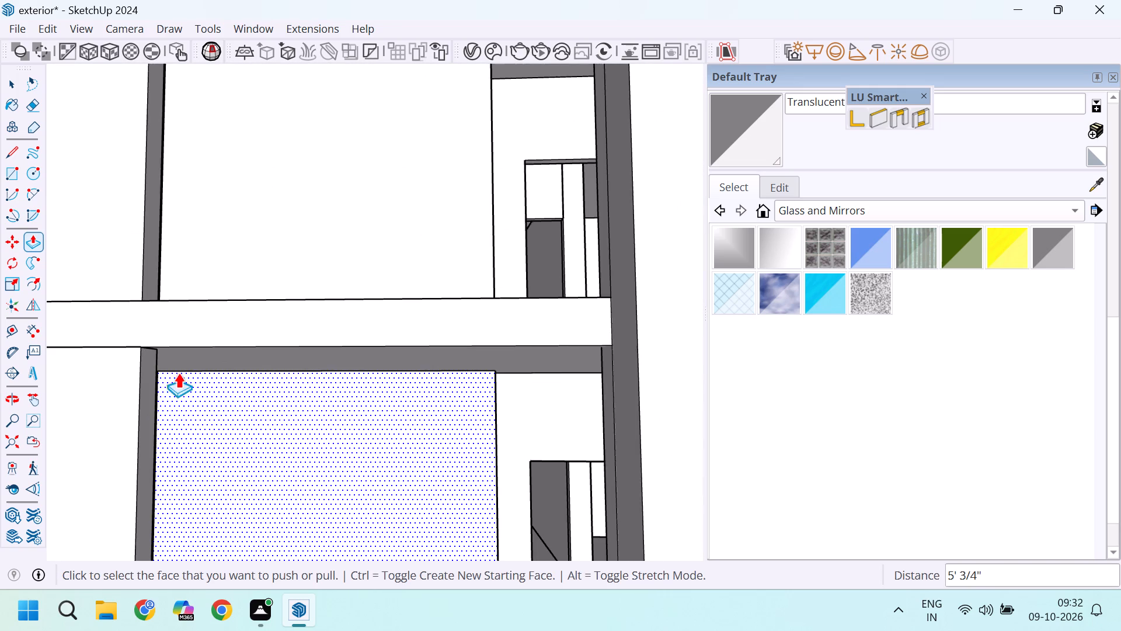
{"action": "scroll", "coordinate": [174, 371], "scroll_direction": "up", "scroll_amount": 3}
{"action": "key", "text": "space"}
{"action": "left_click", "coordinate": [116, 315]}
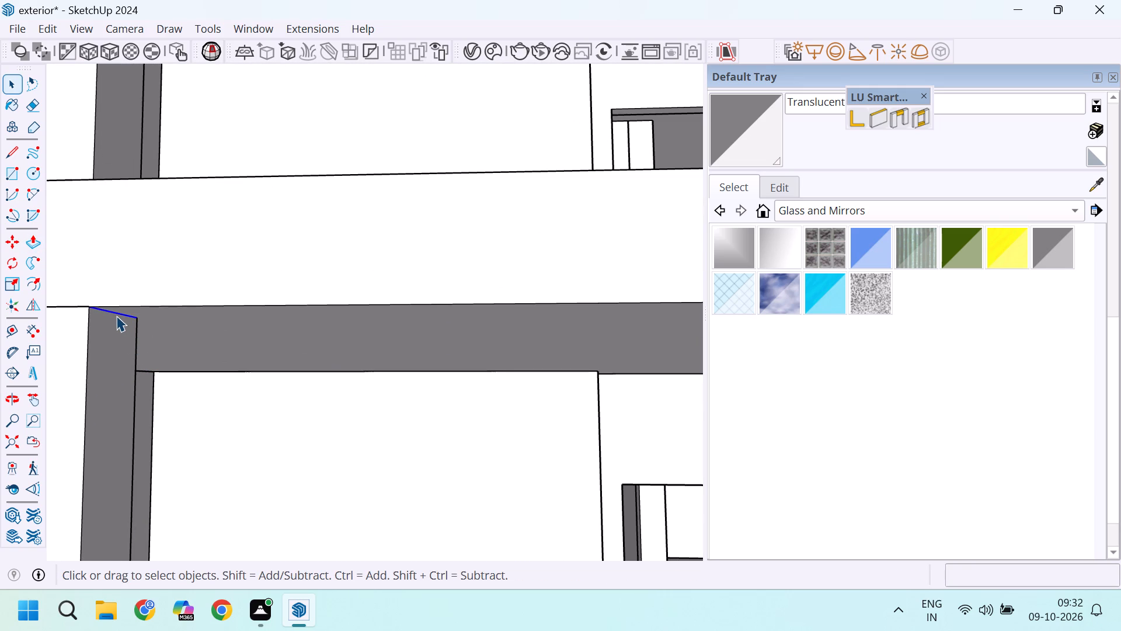
{"action": "key", "text": "m"}
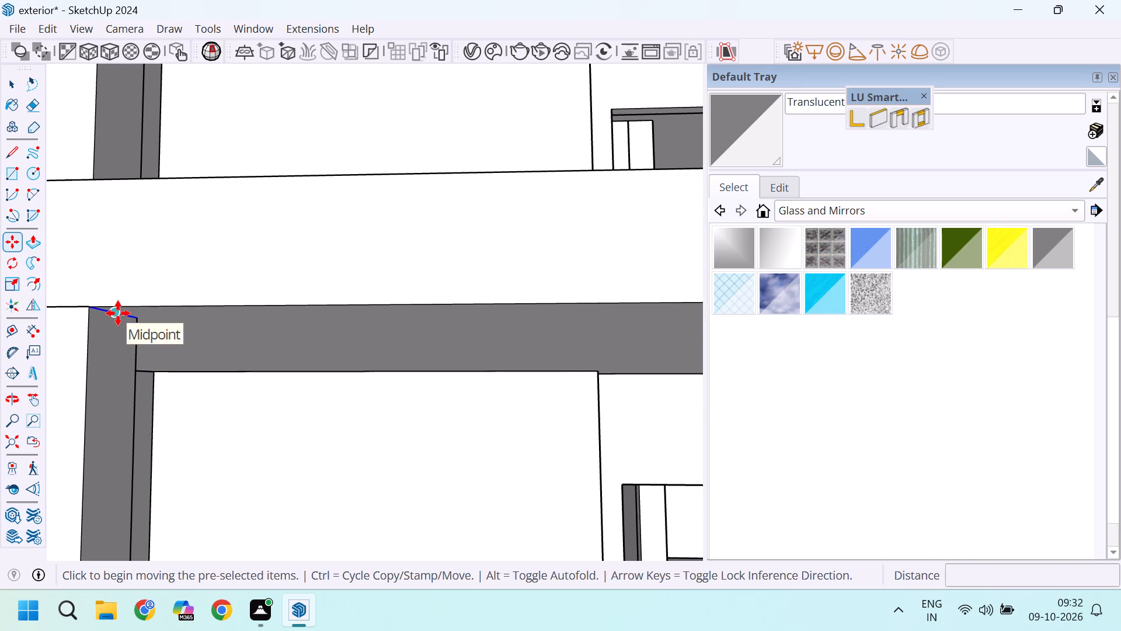
{"action": "left_click", "coordinate": [118, 313]}
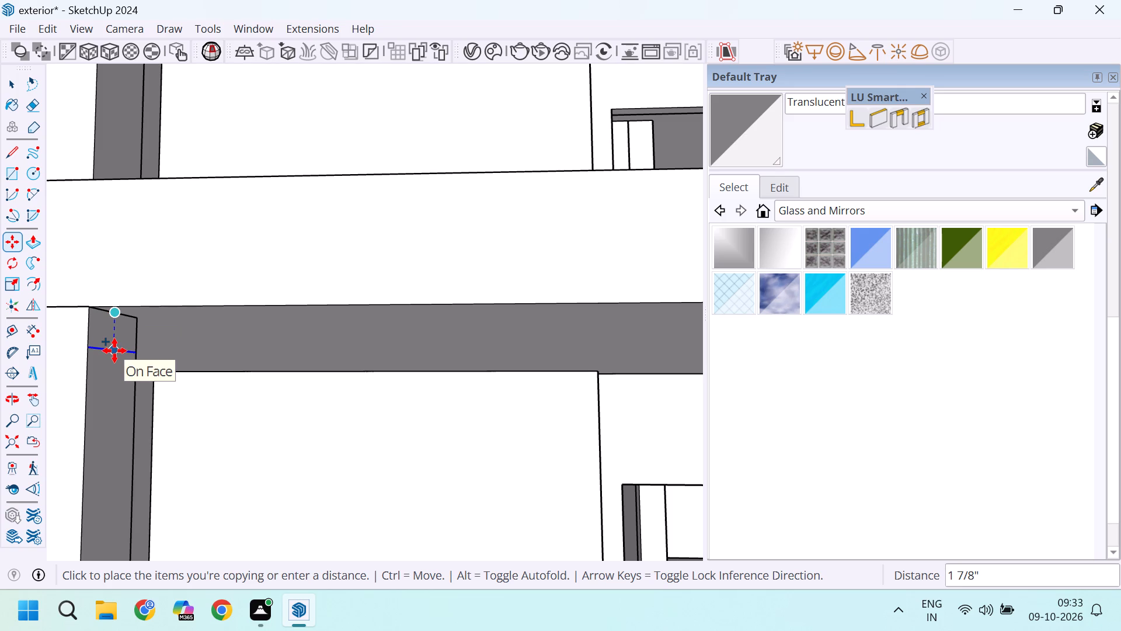
{"action": "type", "text": "3'"}
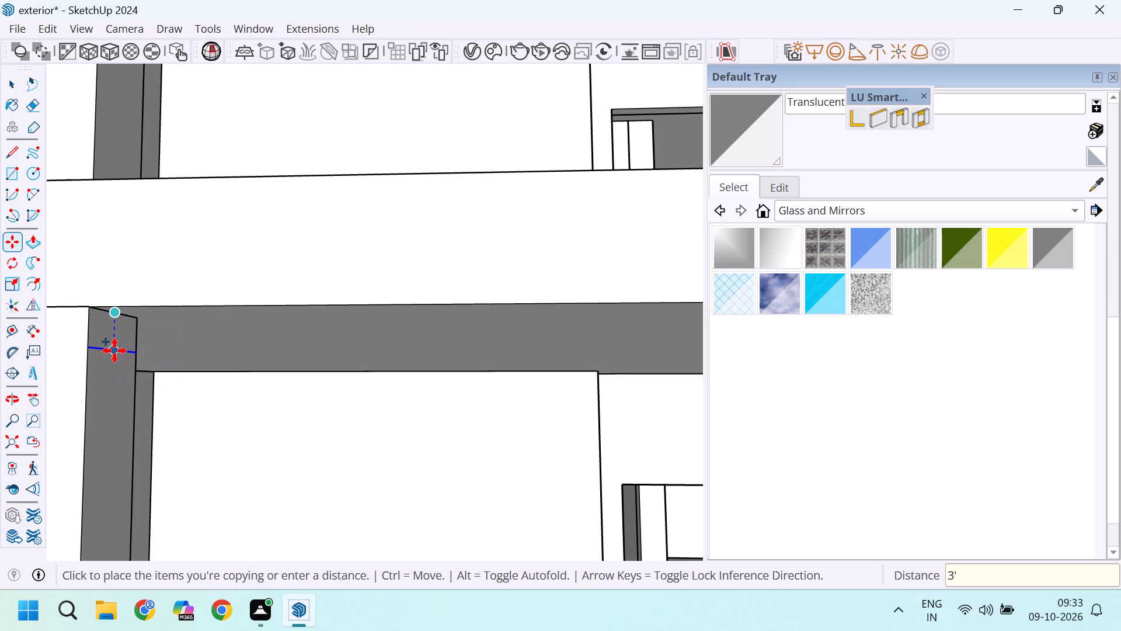
{"action": "key", "text": "Return"}
Push/Pull the 3' high strip above the ground-floor opening 5' across to the pillar to form a matching lintel wall.
{"action": "scroll", "coordinate": [114, 351], "scroll_direction": "down", "scroll_amount": 20}
{"action": "scroll", "coordinate": [127, 391], "scroll_direction": "down", "scroll_amount": 2}
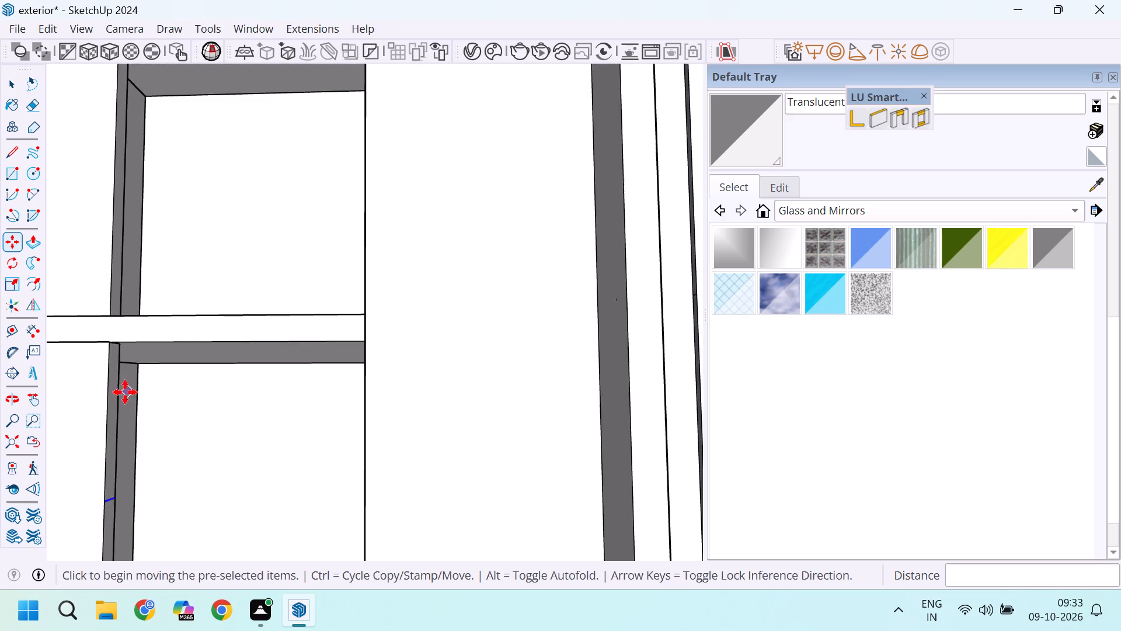
{"action": "scroll", "coordinate": [125, 392], "scroll_direction": "down", "scroll_amount": 2}
{"action": "scroll", "coordinate": [120, 409], "scroll_direction": "up", "scroll_amount": 4}
{"action": "key", "text": "p"}
{"action": "left_click", "coordinate": [114, 404]}
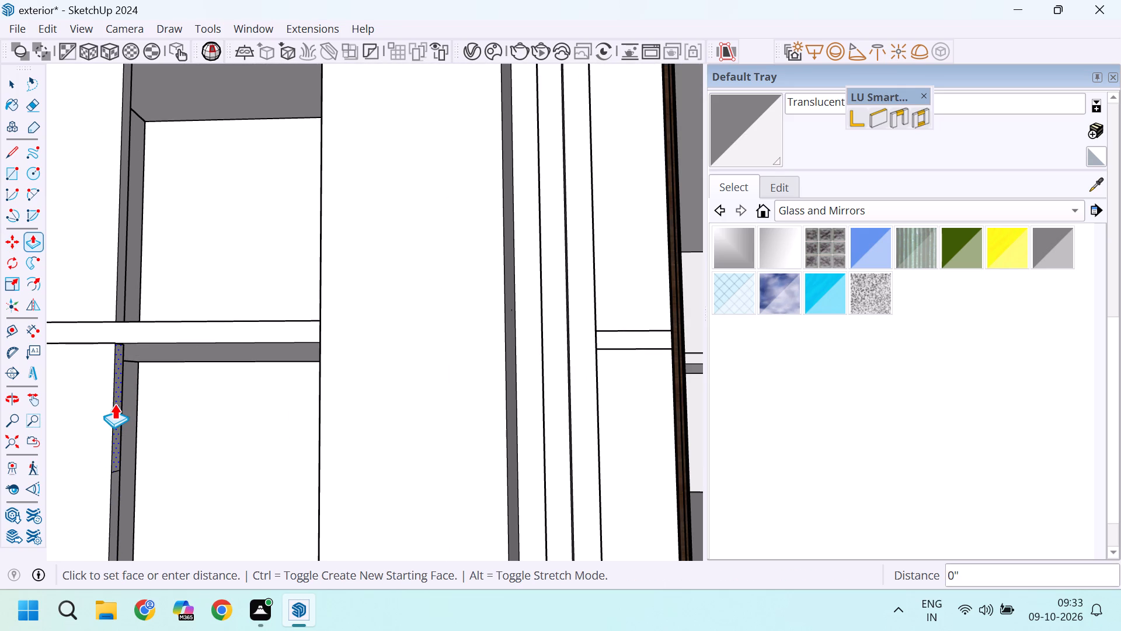
{"action": "left_click", "coordinate": [319, 438]}
{"action": "scroll", "coordinate": [319, 438], "scroll_direction": "down", "scroll_amount": 2}
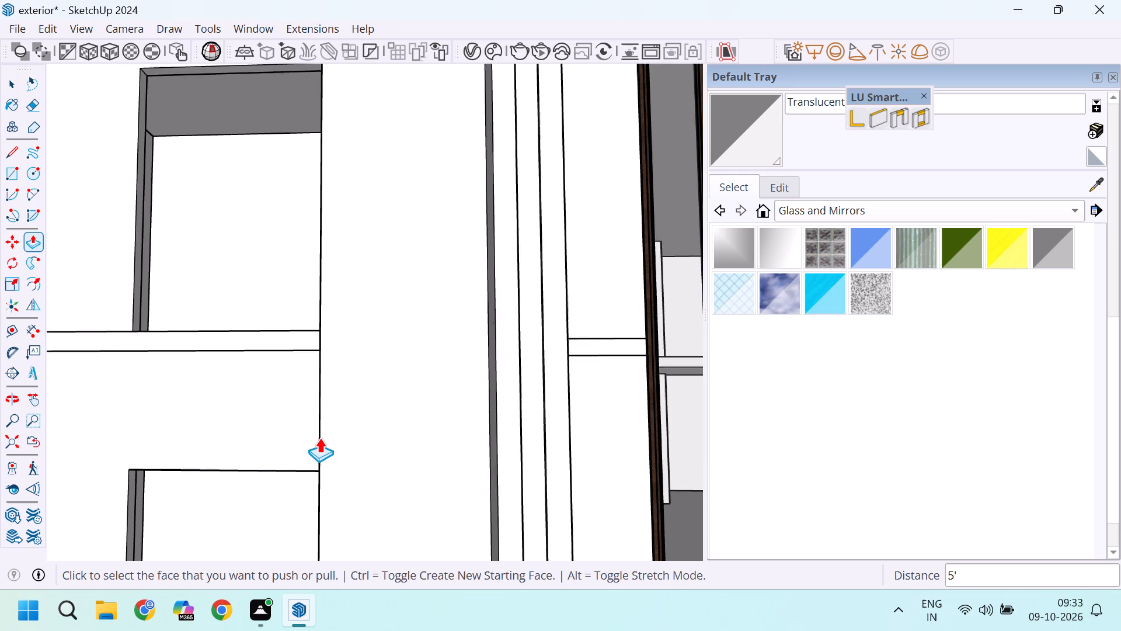
{"action": "scroll", "coordinate": [319, 438], "scroll_direction": "down", "scroll_amount": 7}
{"action": "key", "text": "space"}
Unhide all hidden objects to bring back the window frames in both floors of the bay.
{"action": "middle_click_drag", "start_coordinate": [256, 371], "coordinate": [274, 399]}
{"action": "scroll", "coordinate": [314, 370], "scroll_direction": "down", "scroll_amount": 6}
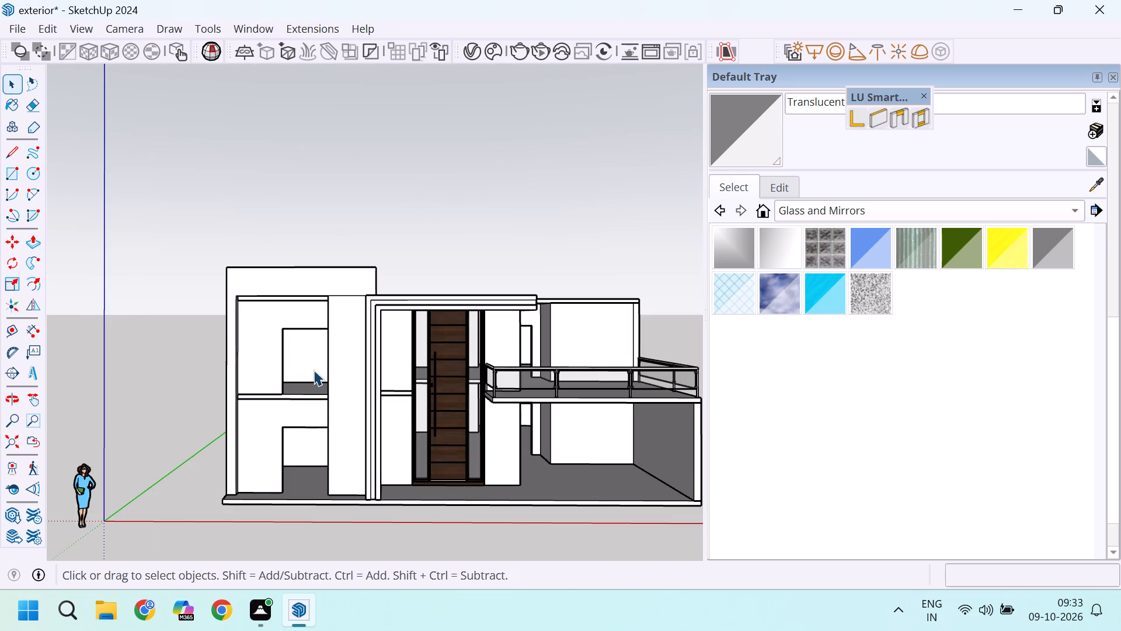
{"action": "scroll", "coordinate": [343, 450], "scroll_direction": "up", "scroll_amount": 3}
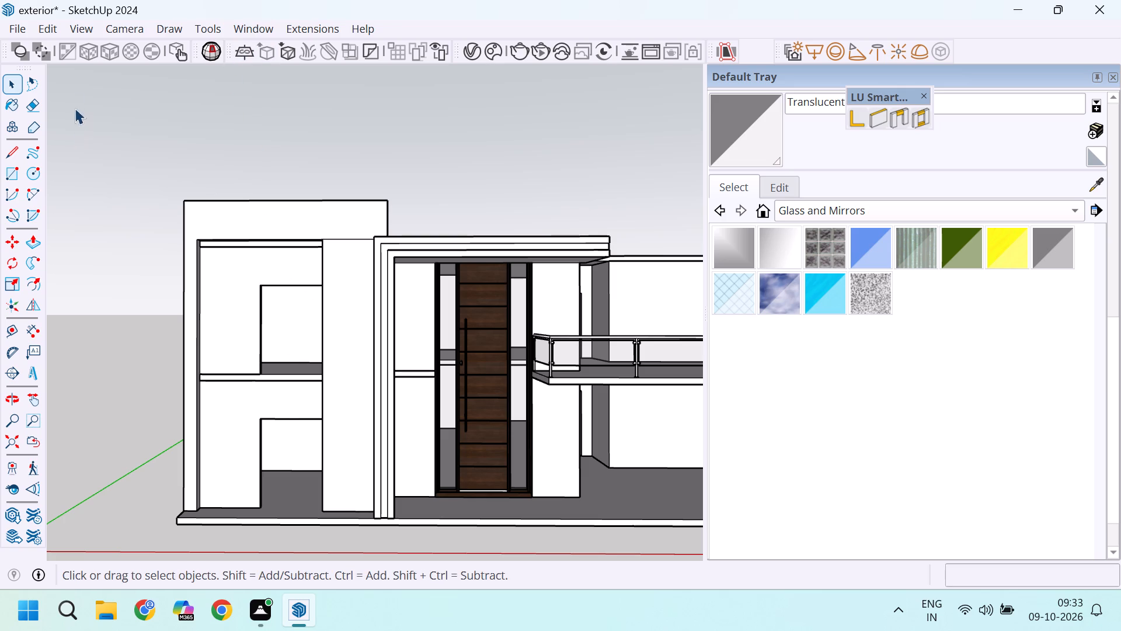
{"action": "left_click", "coordinate": [49, 24]}
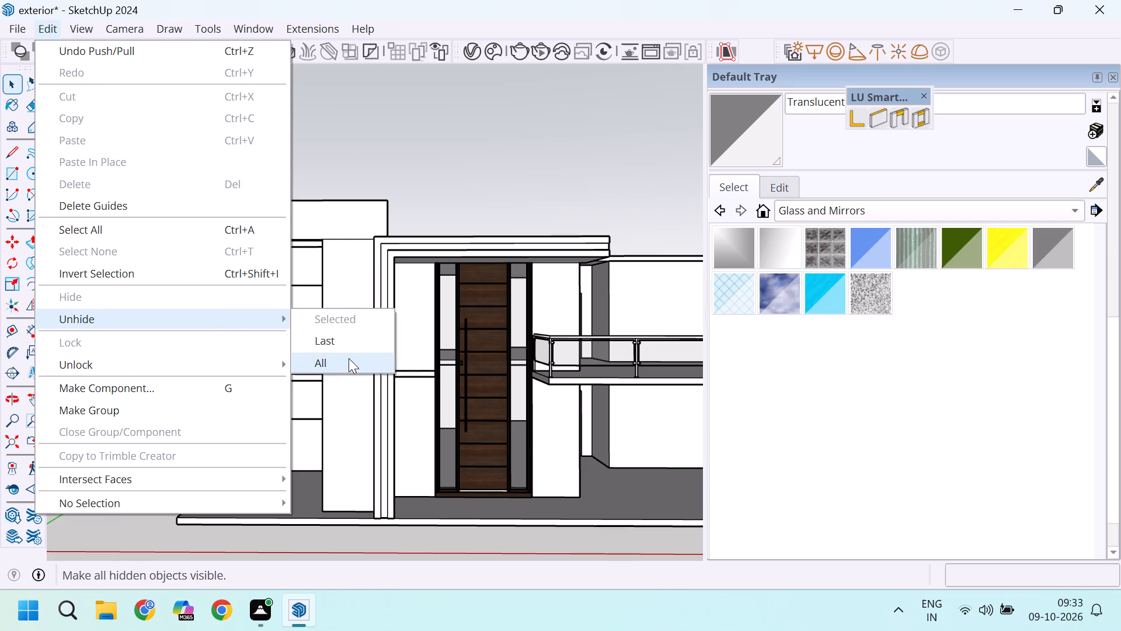
{"action": "left_click", "coordinate": [349, 359]}
{"action": "scroll", "coordinate": [286, 322], "scroll_direction": "up", "scroll_amount": 9}
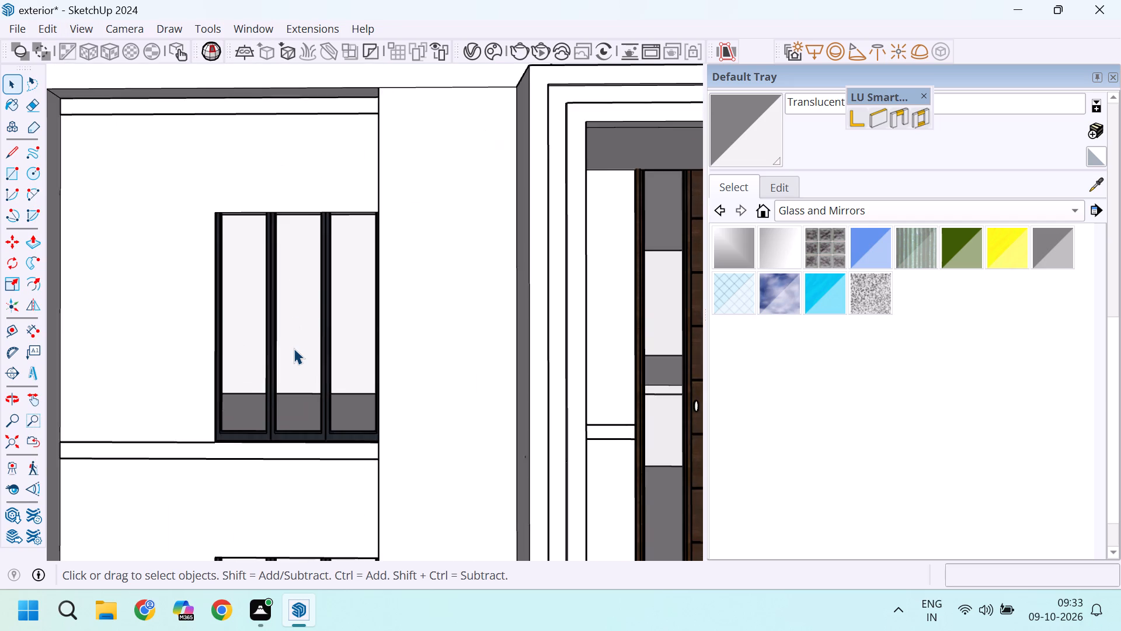
{"action": "scroll", "coordinate": [294, 348], "scroll_direction": "up", "scroll_amount": 4}
{"action": "scroll", "coordinate": [268, 293], "scroll_direction": "down", "scroll_amount": 11}
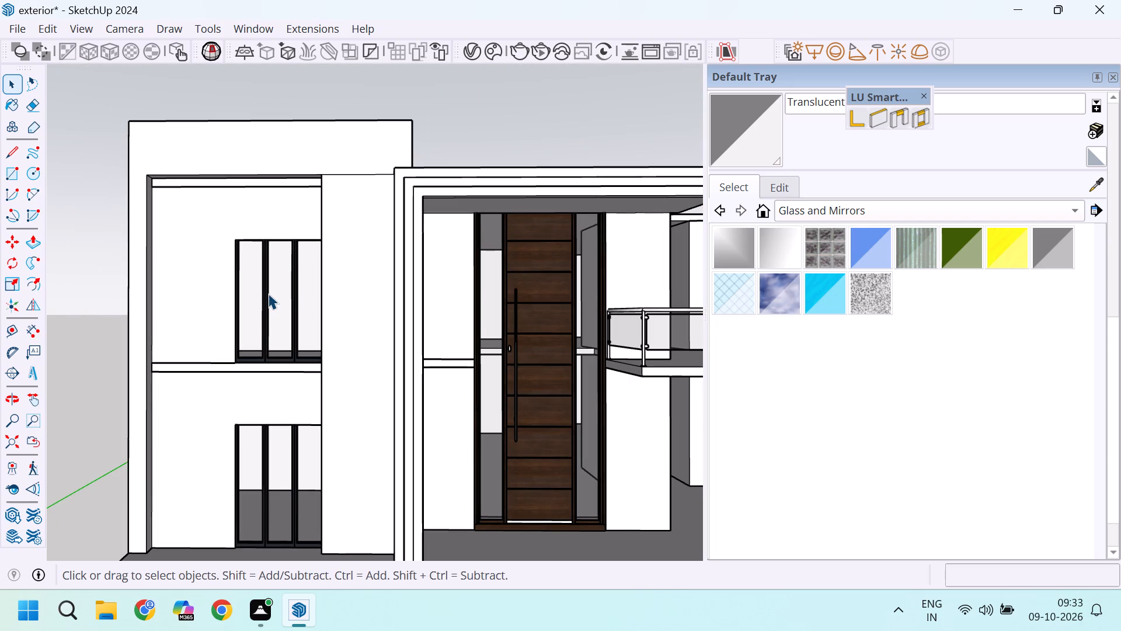